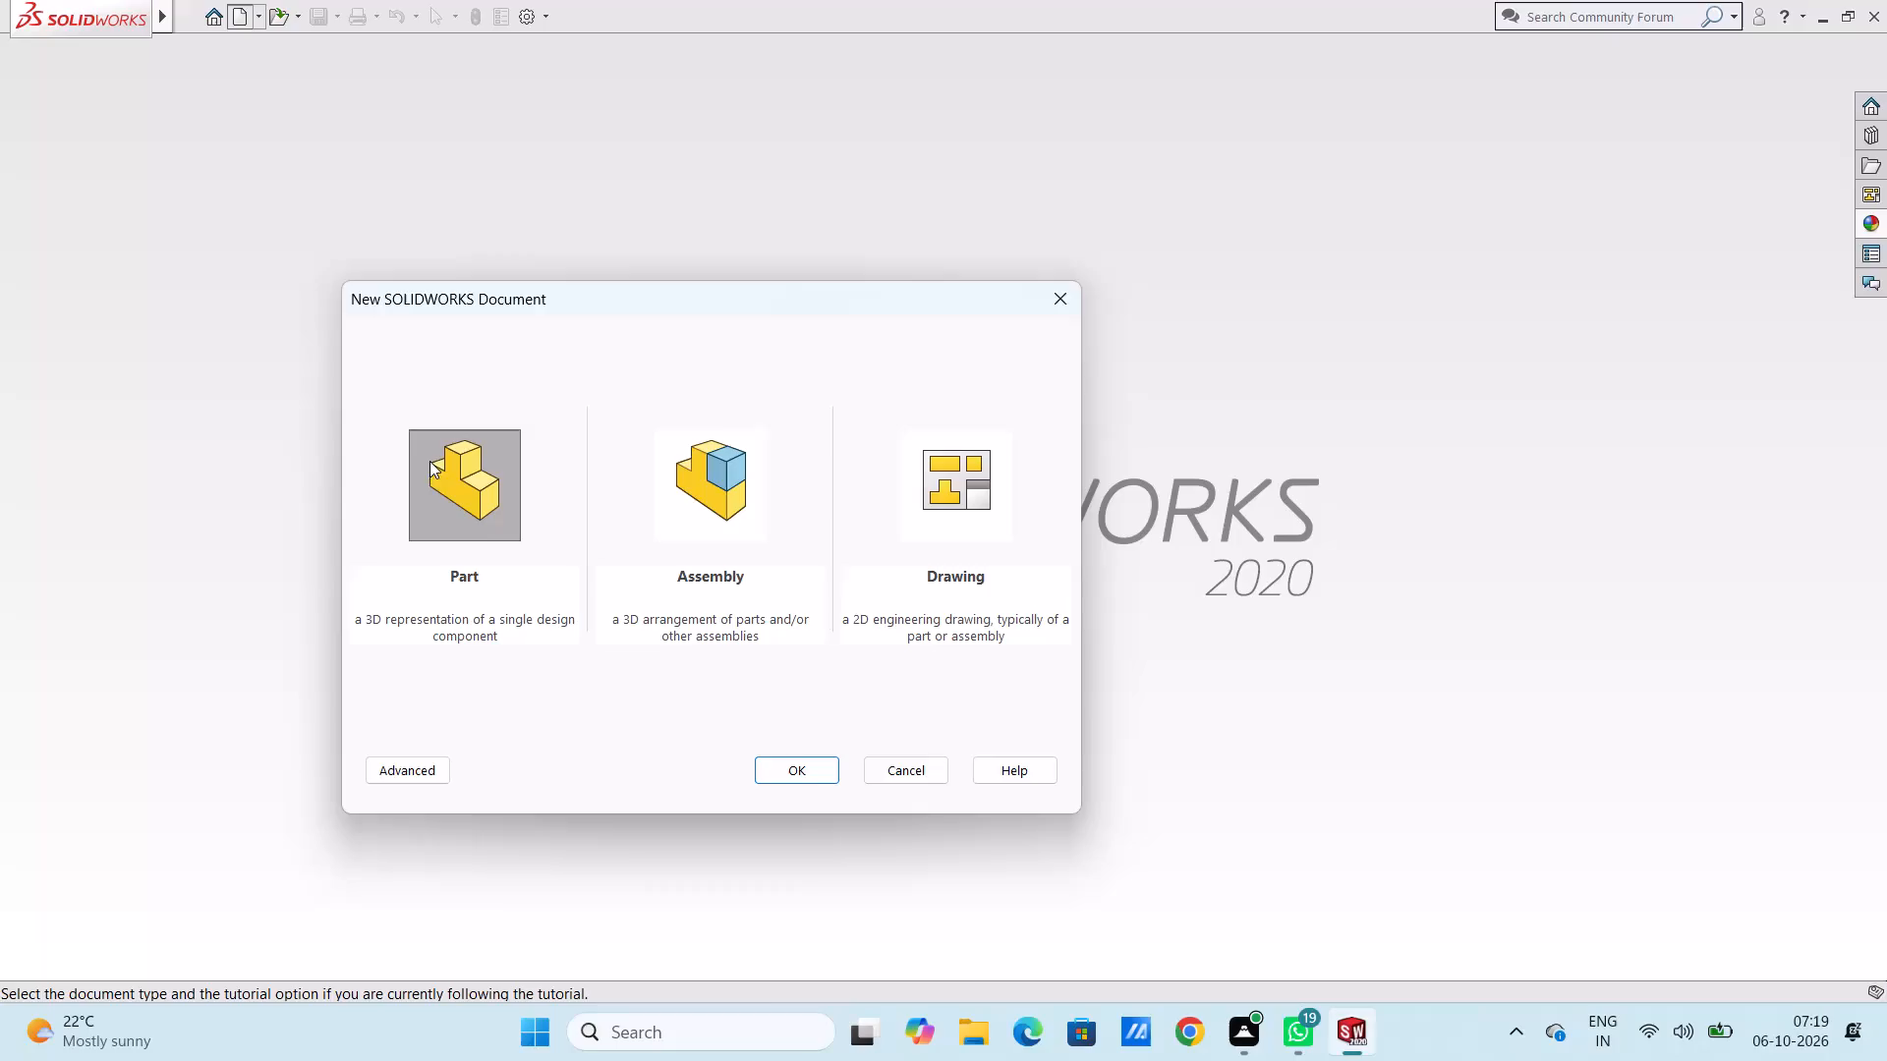
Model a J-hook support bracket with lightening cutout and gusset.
Create a new part document.
{"action": "left_click", "coordinate": [762, 773]}
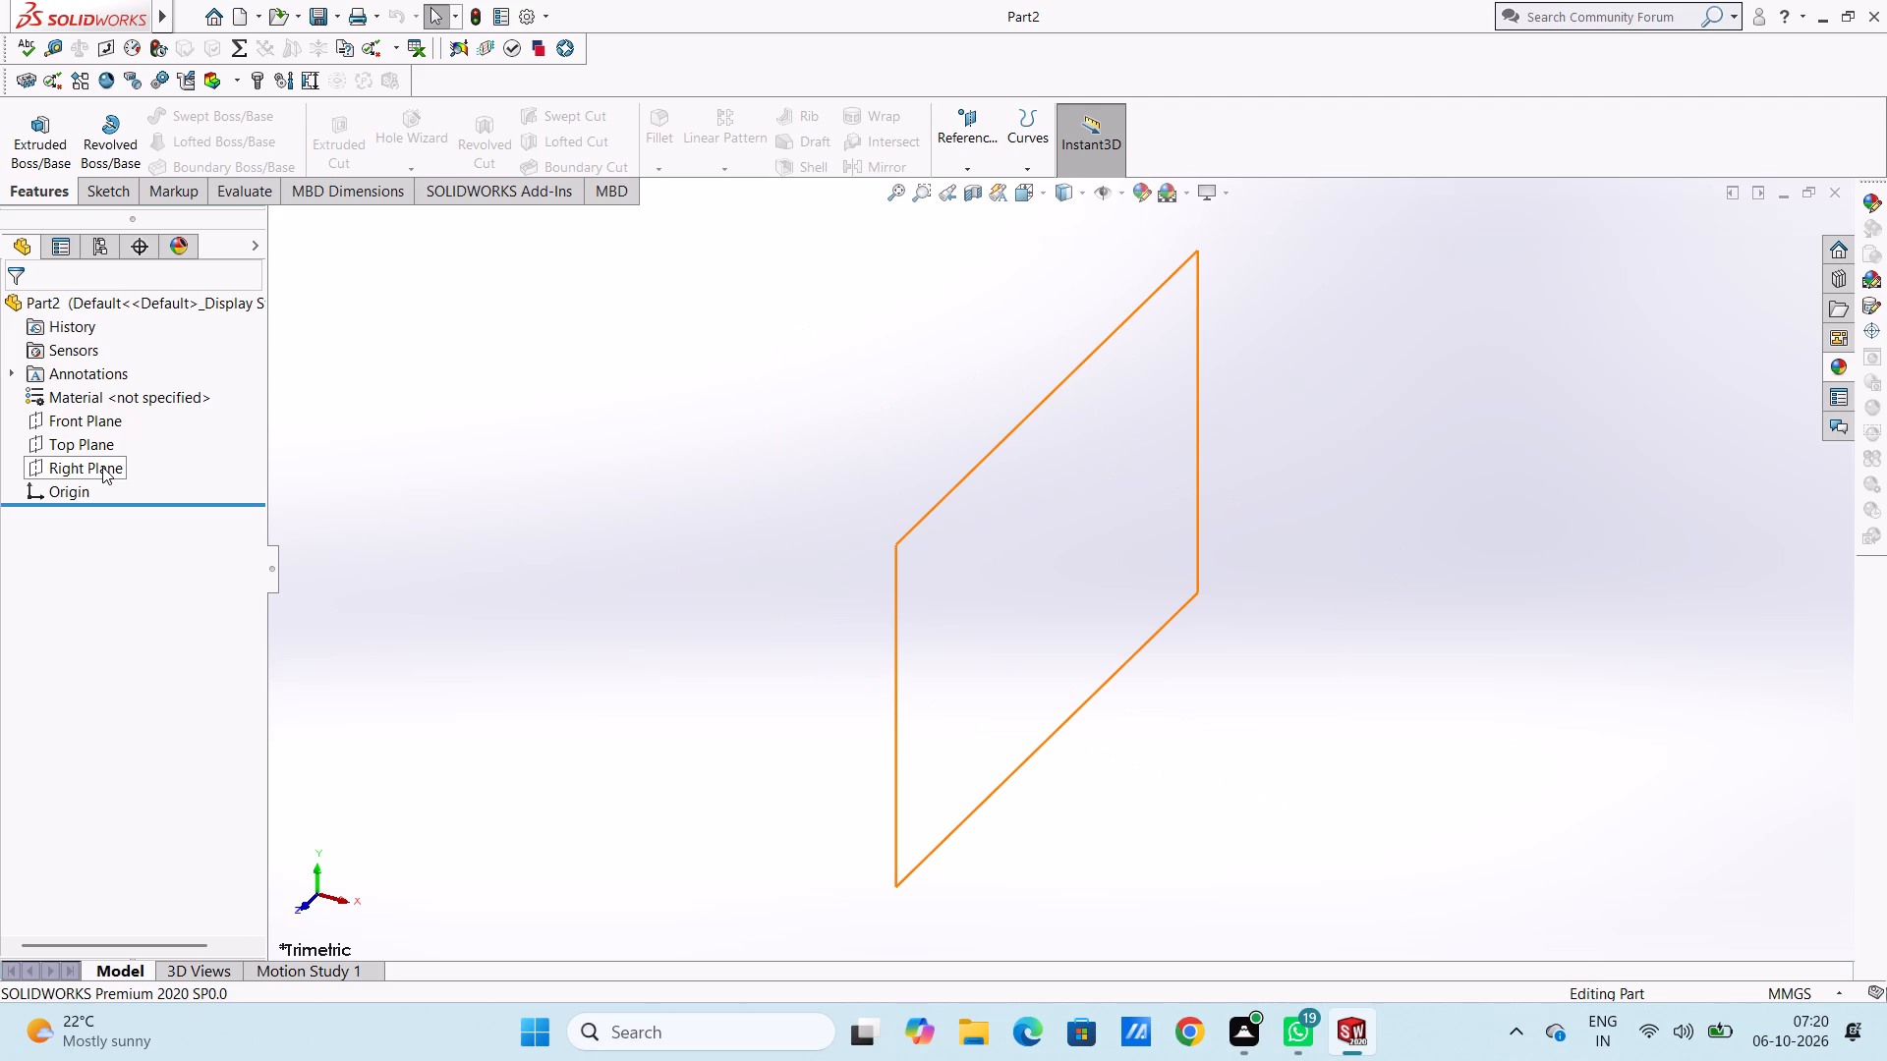
On the Right Plane, sketch a center rectangle from the origin, 66 mm high and 58 mm wide.
{"action": "left_click", "coordinate": [102, 467]}
{"action": "left_click", "coordinate": [116, 443]}
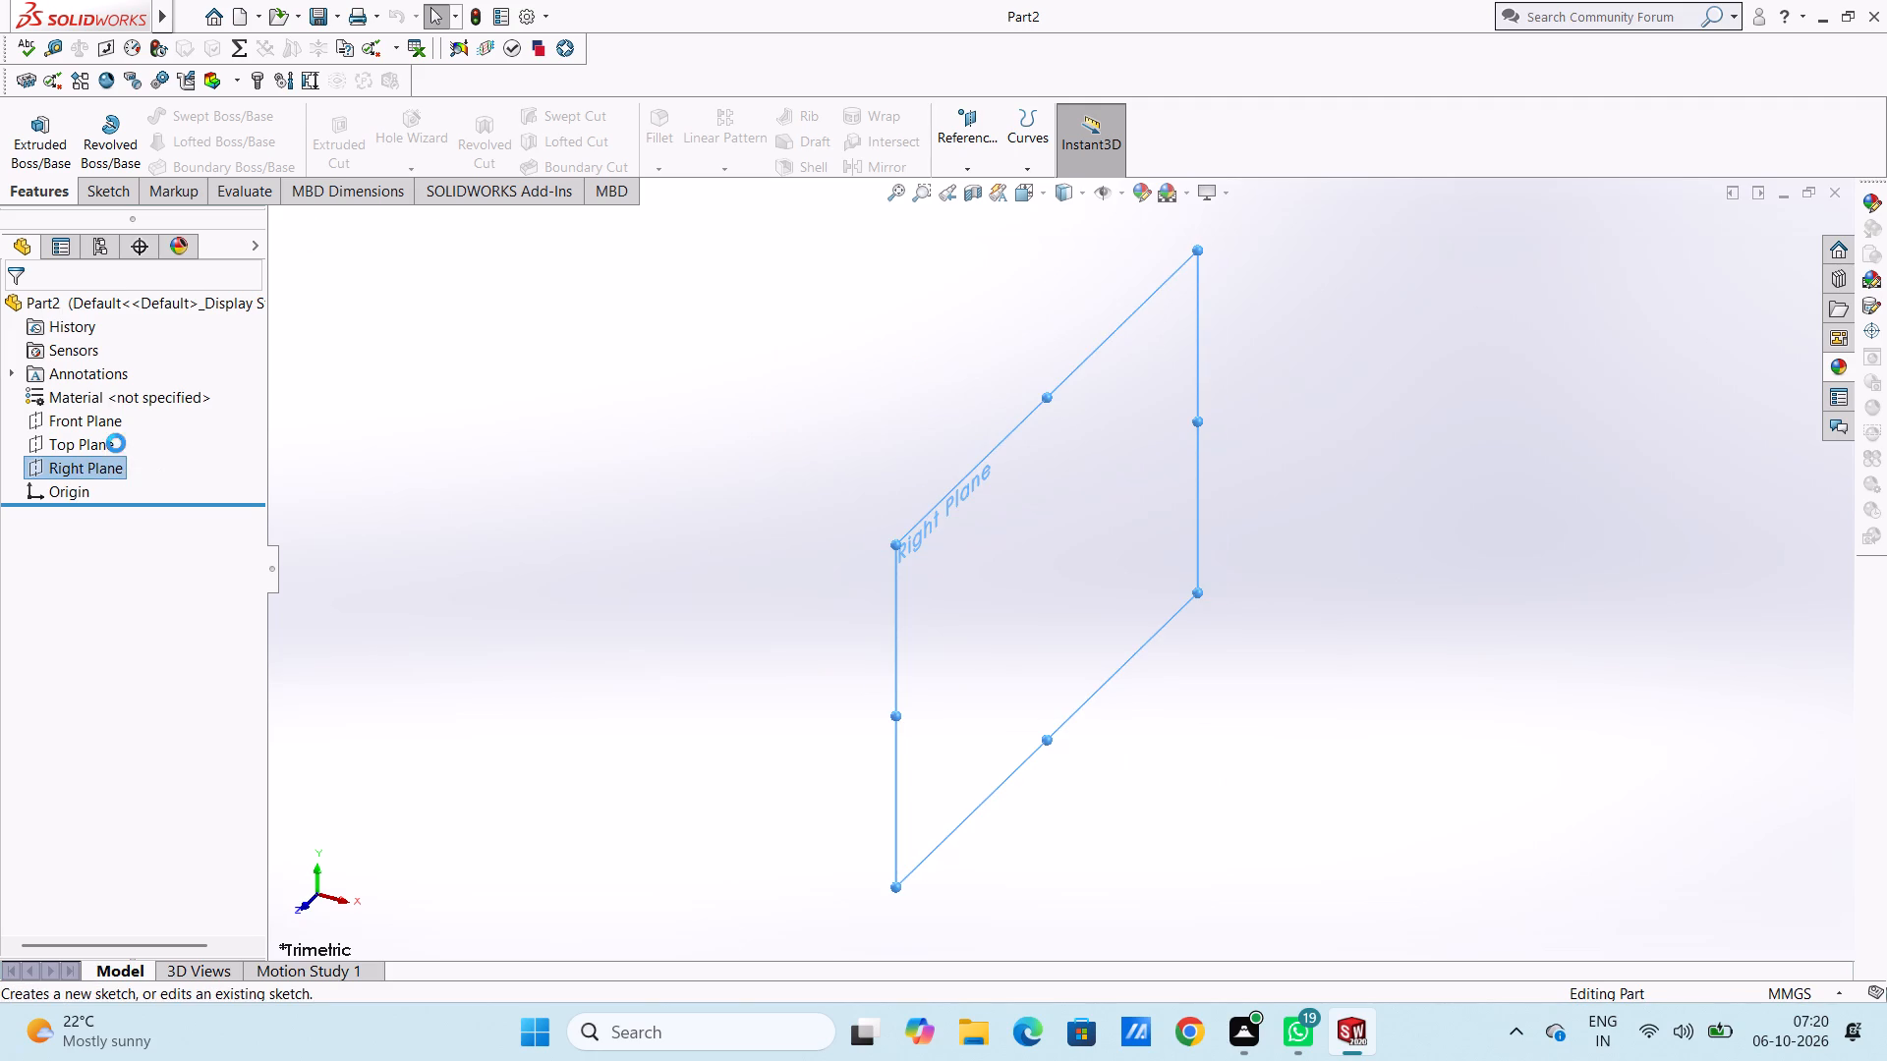
{"action": "left_click", "coordinate": [440, 434]}
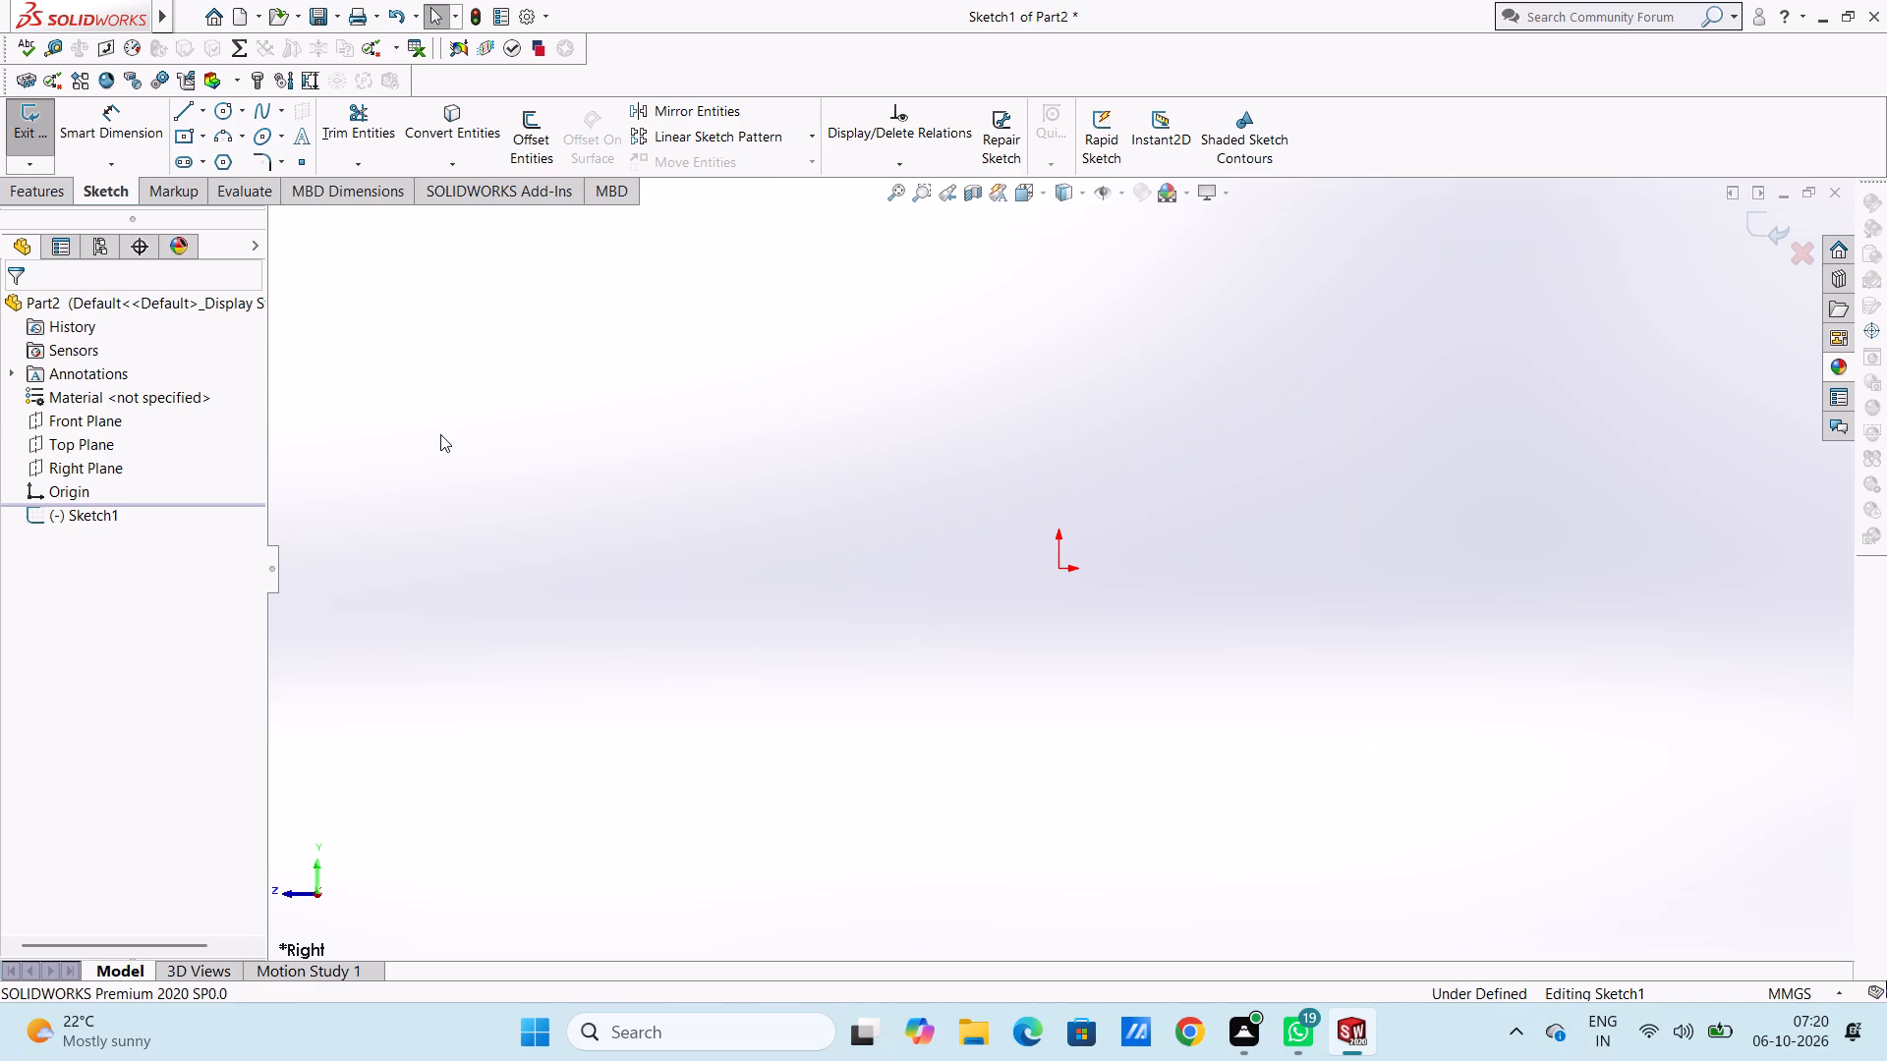
{"action": "left_click", "coordinate": [183, 134]}
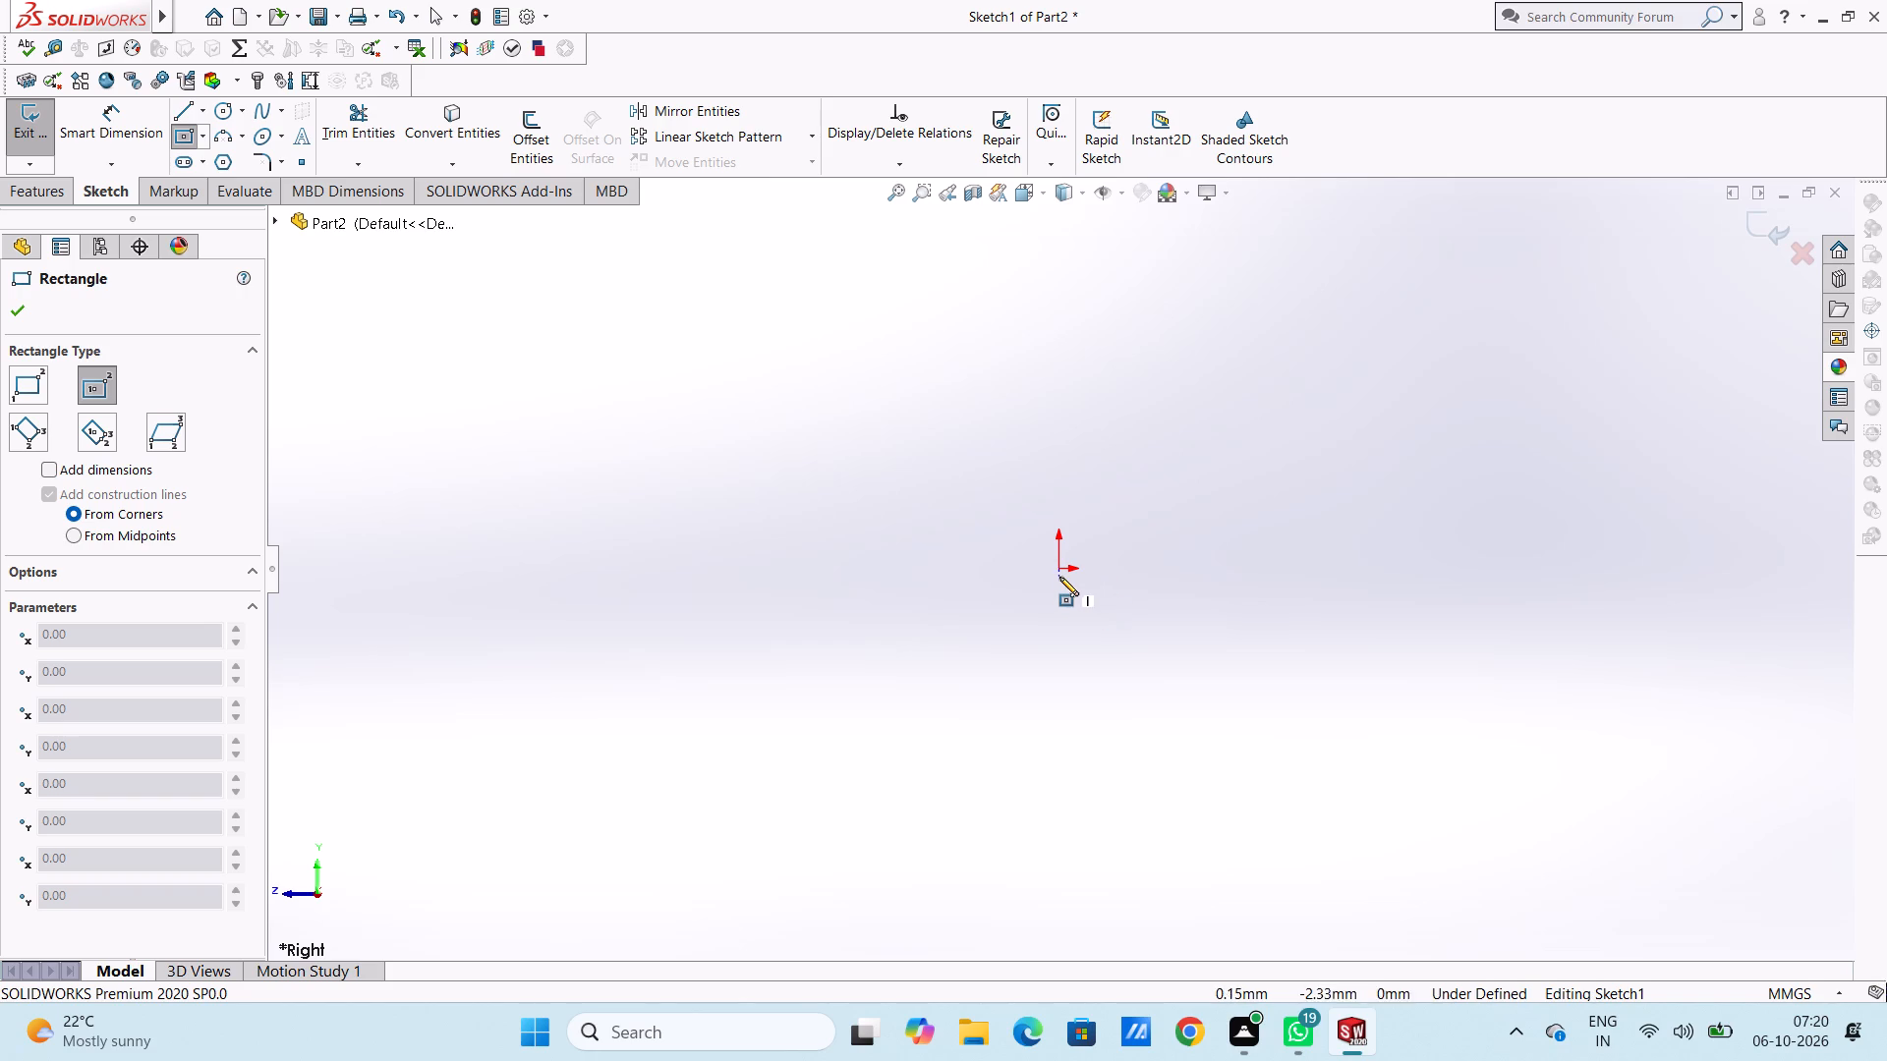
{"action": "left_click", "coordinate": [1058, 575]}
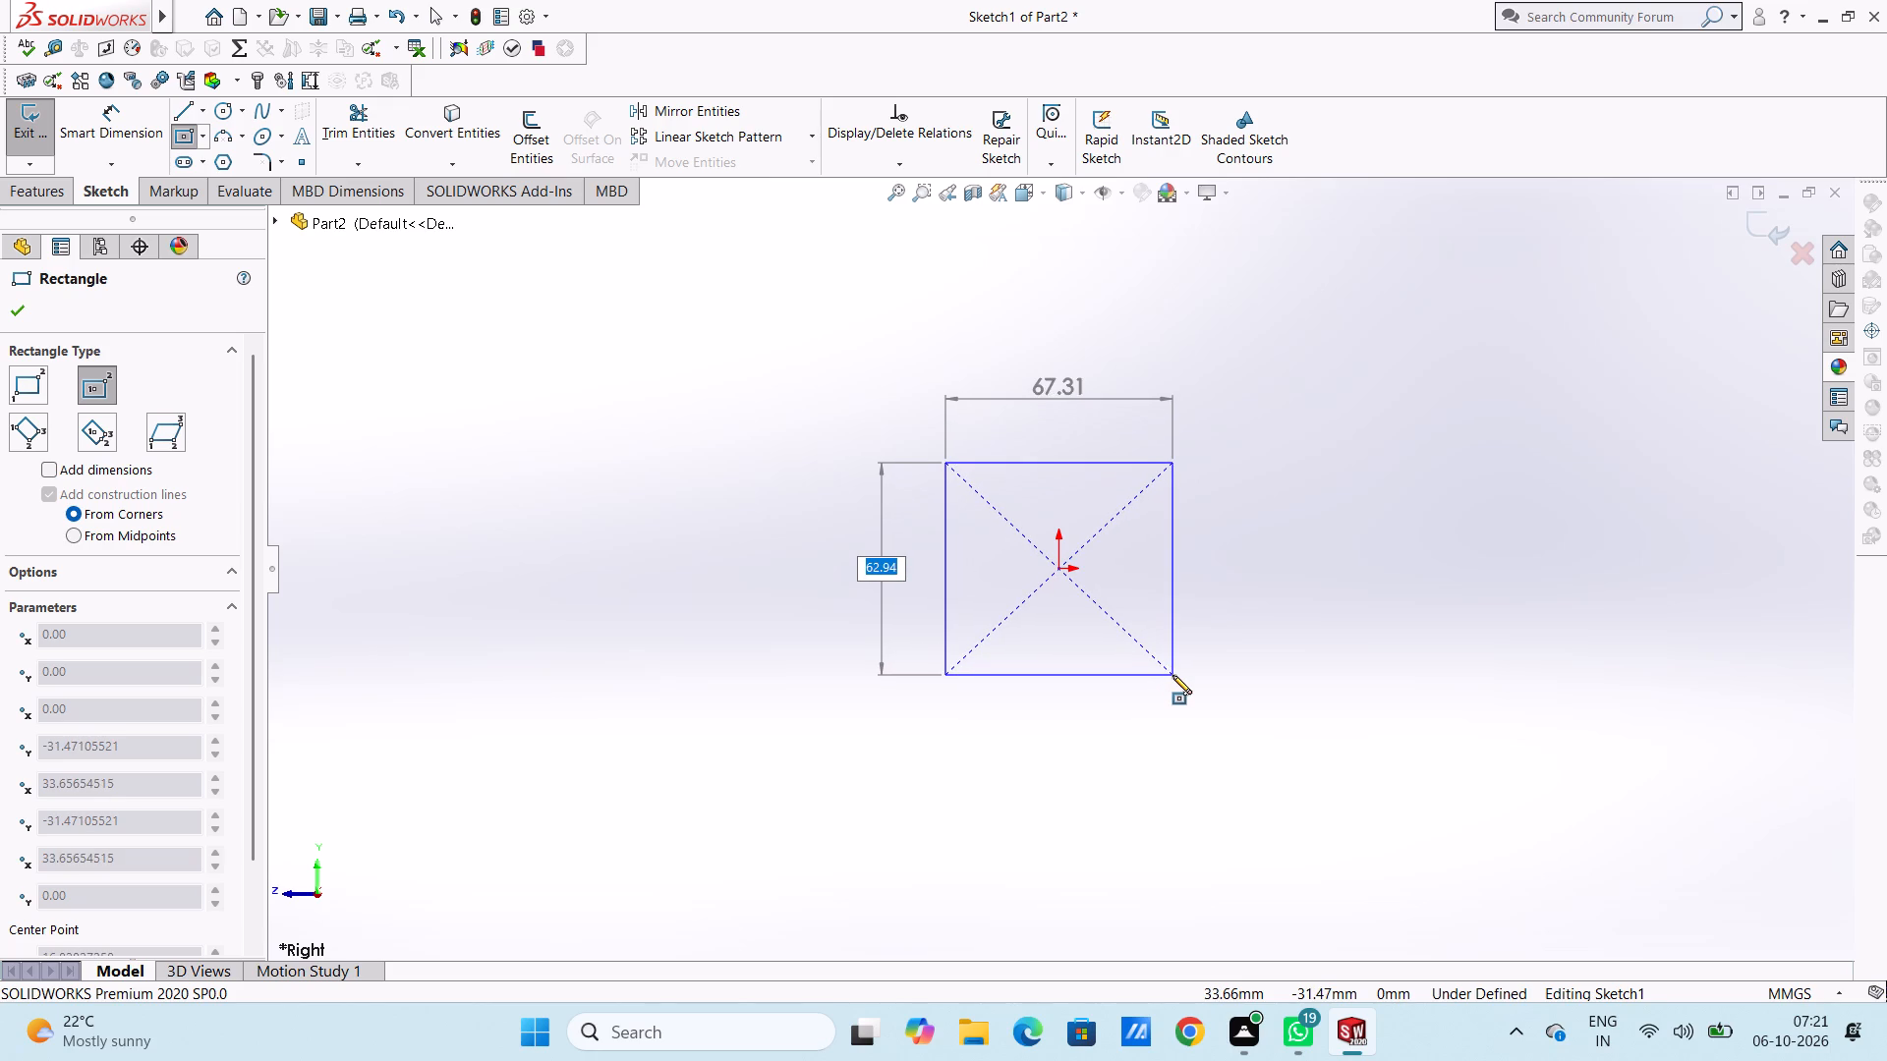
{"action": "type", "text": "66"}
{"action": "key", "text": "Return"}
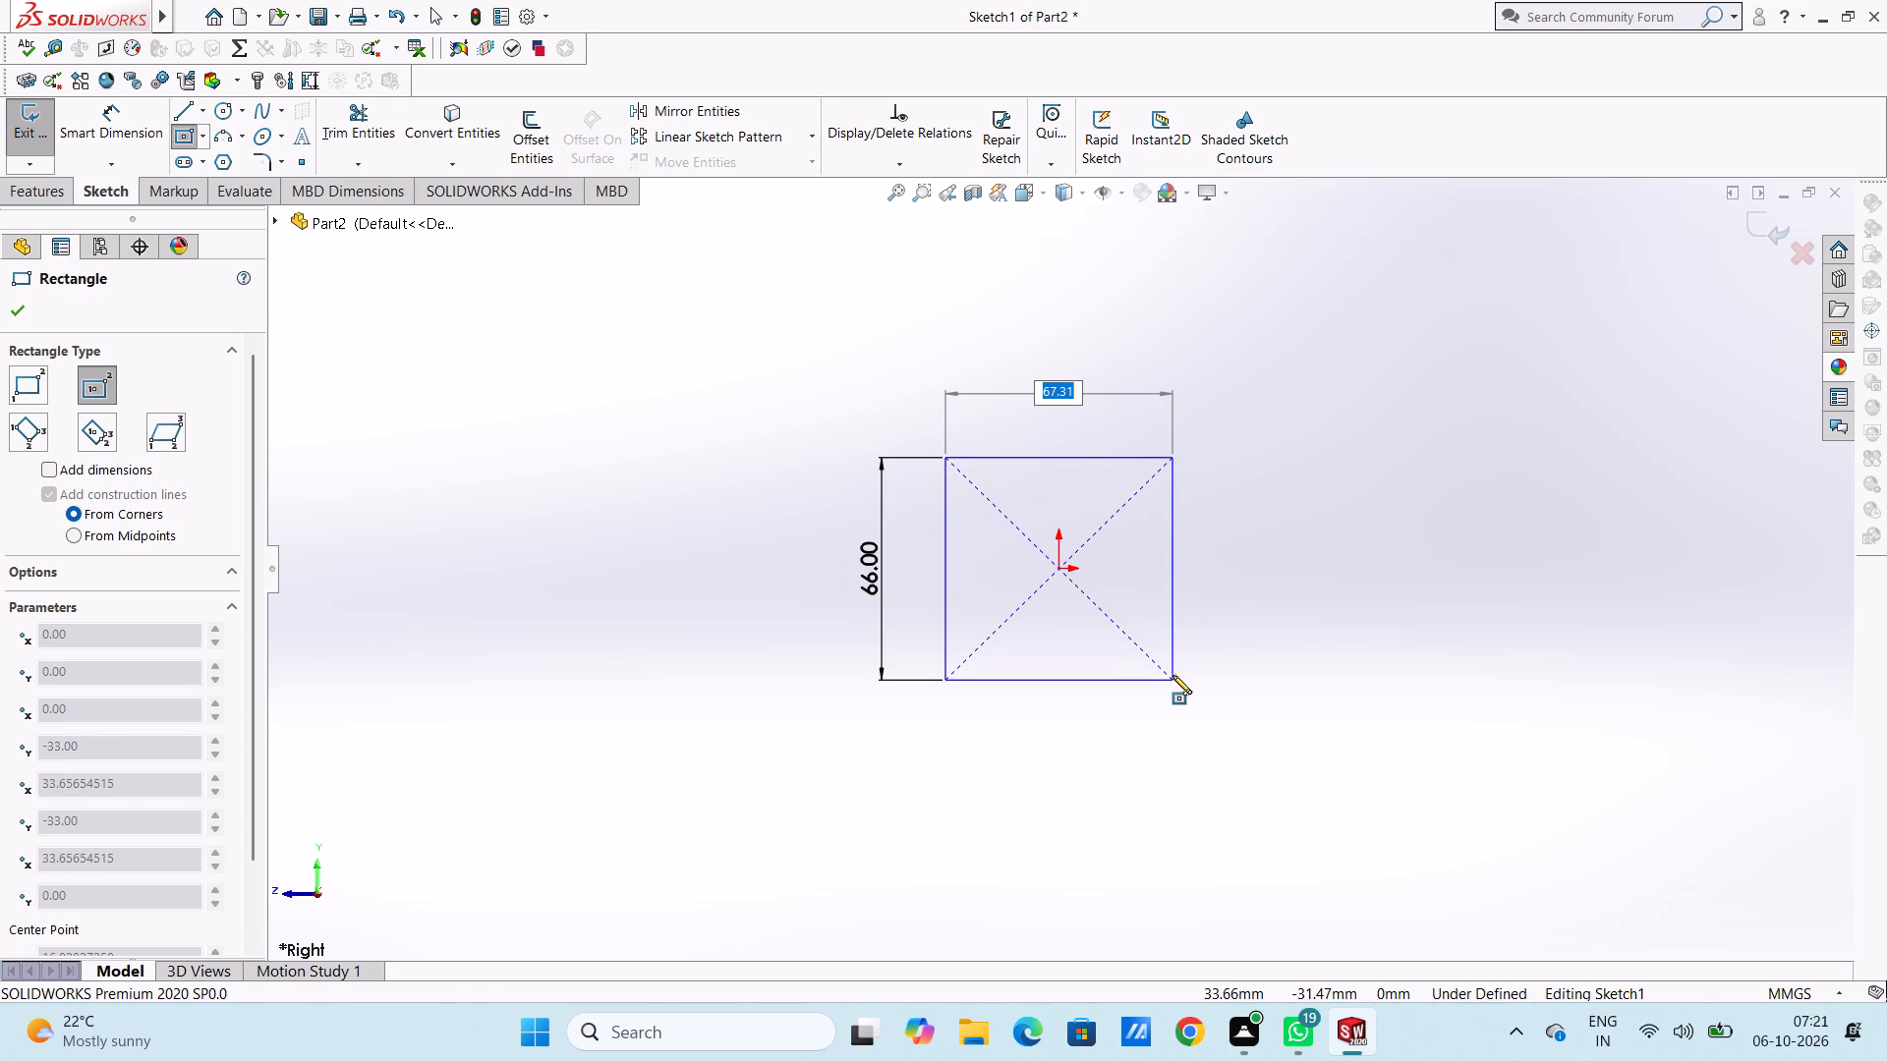
{"action": "type", "text": "58"}
{"action": "key", "text": "Return"}
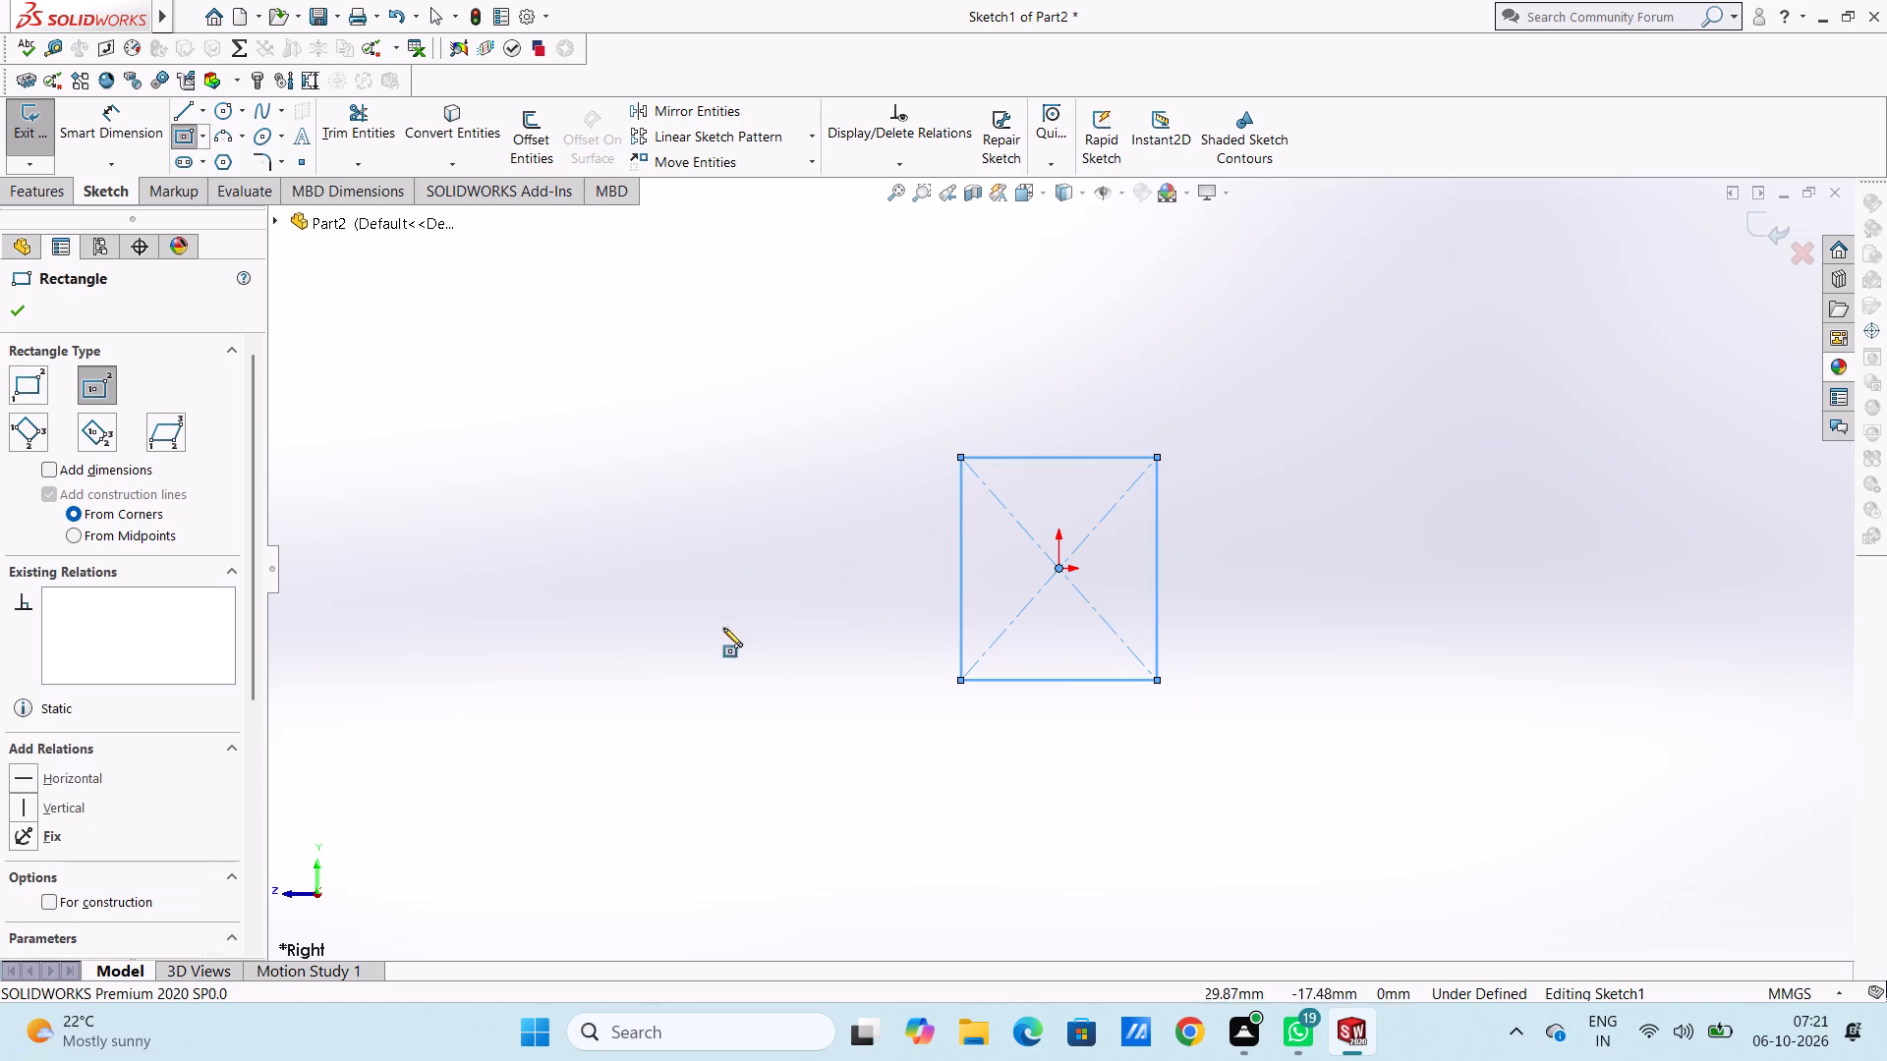
{"action": "left_click", "coordinate": [19, 315]}
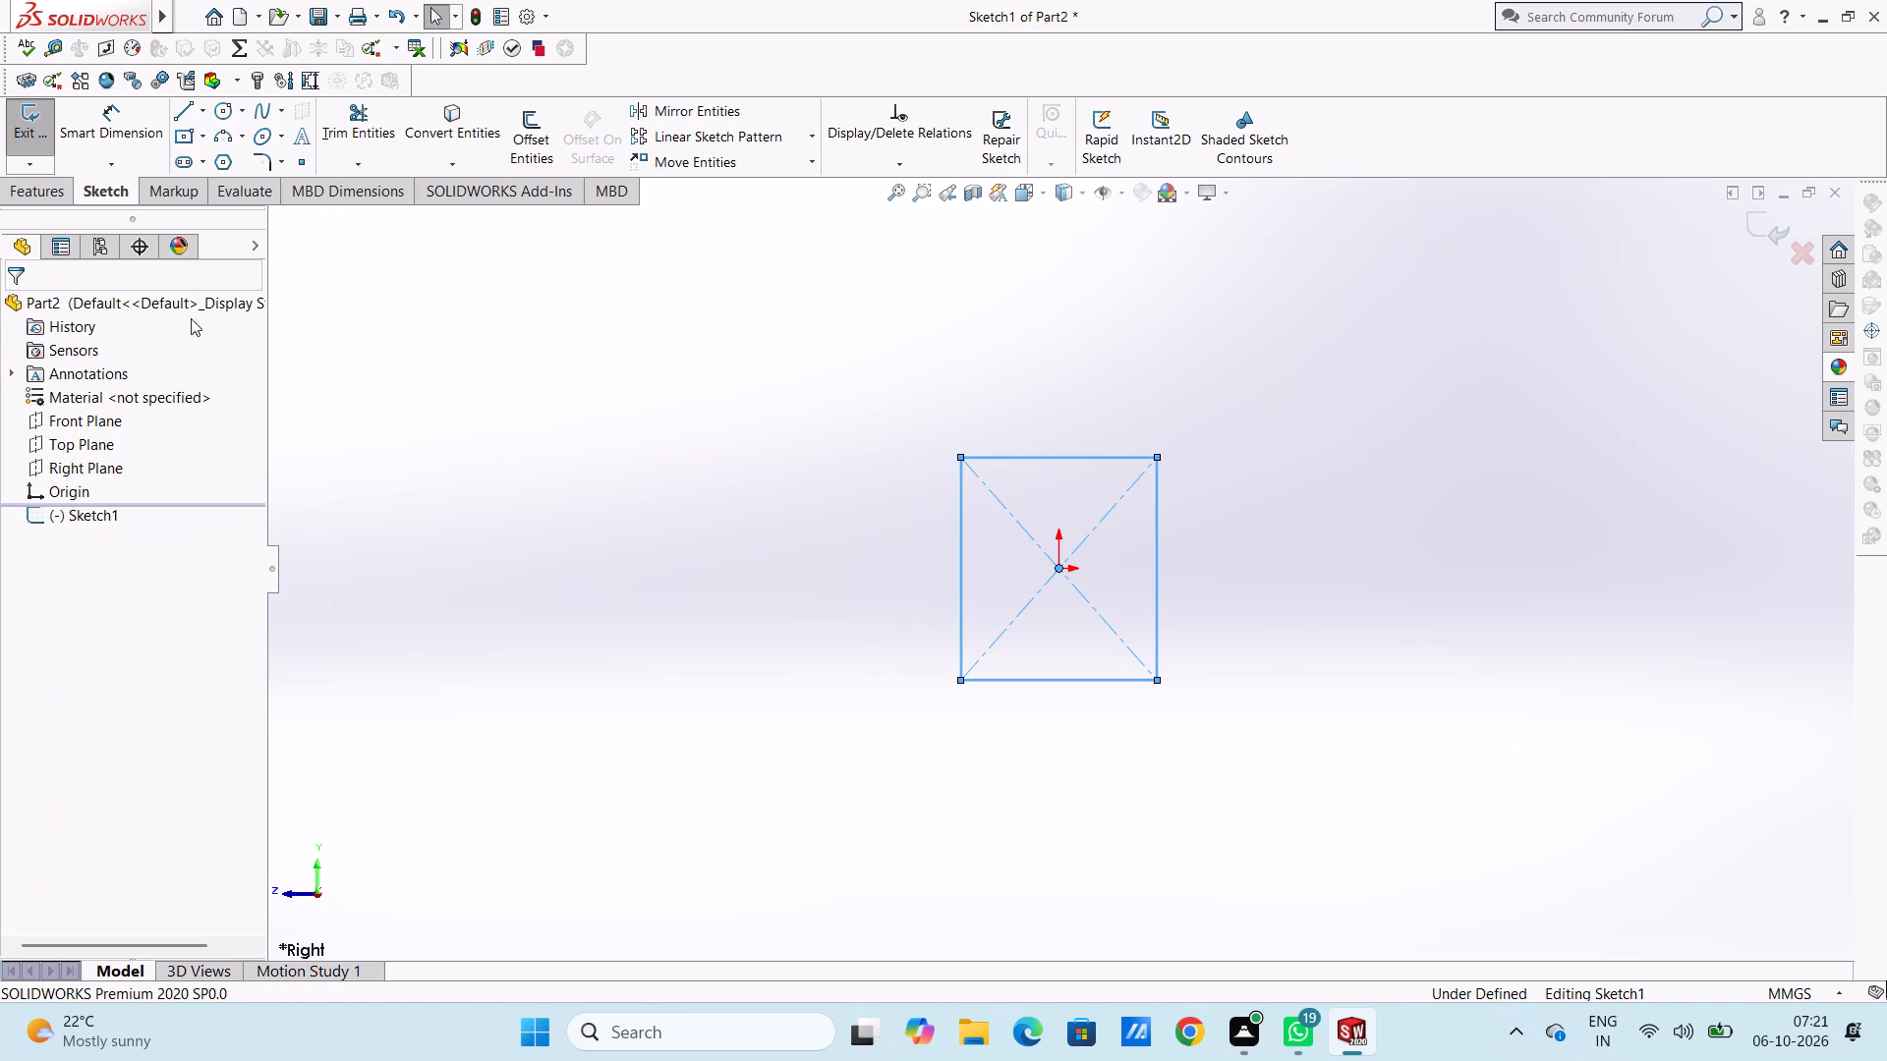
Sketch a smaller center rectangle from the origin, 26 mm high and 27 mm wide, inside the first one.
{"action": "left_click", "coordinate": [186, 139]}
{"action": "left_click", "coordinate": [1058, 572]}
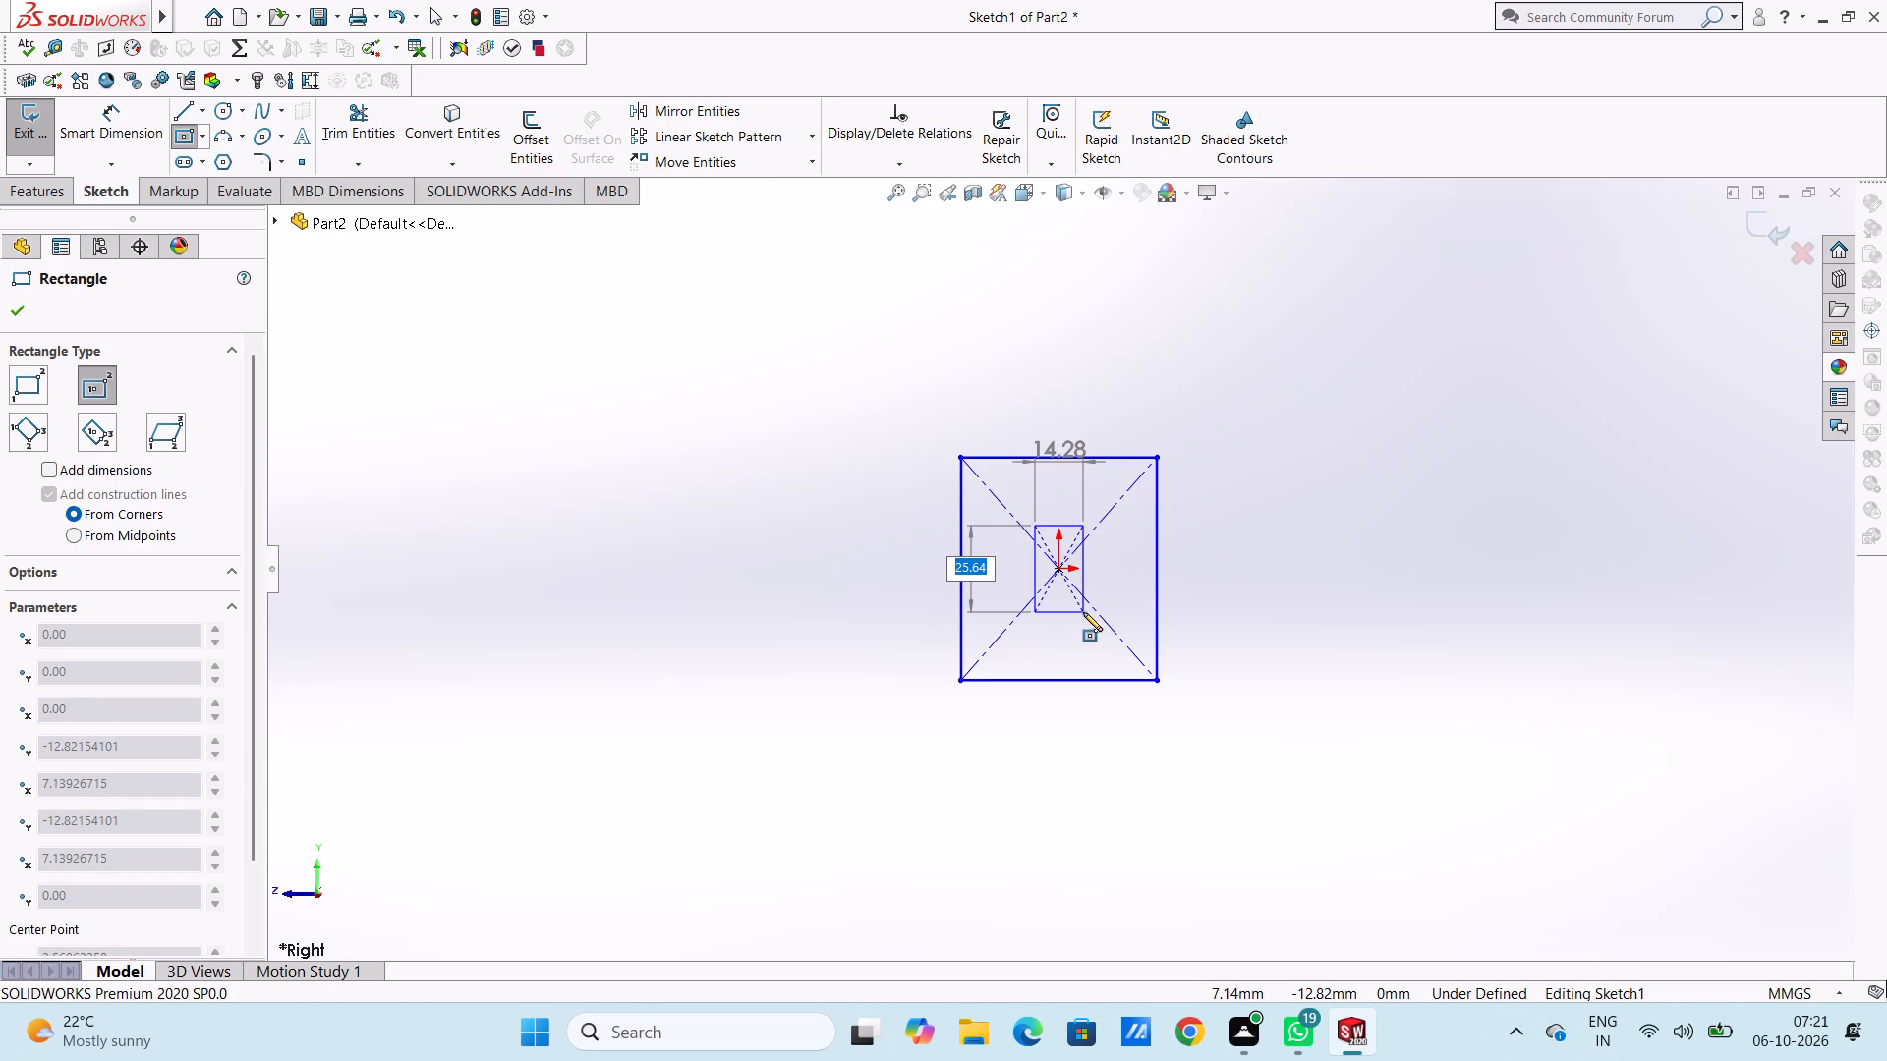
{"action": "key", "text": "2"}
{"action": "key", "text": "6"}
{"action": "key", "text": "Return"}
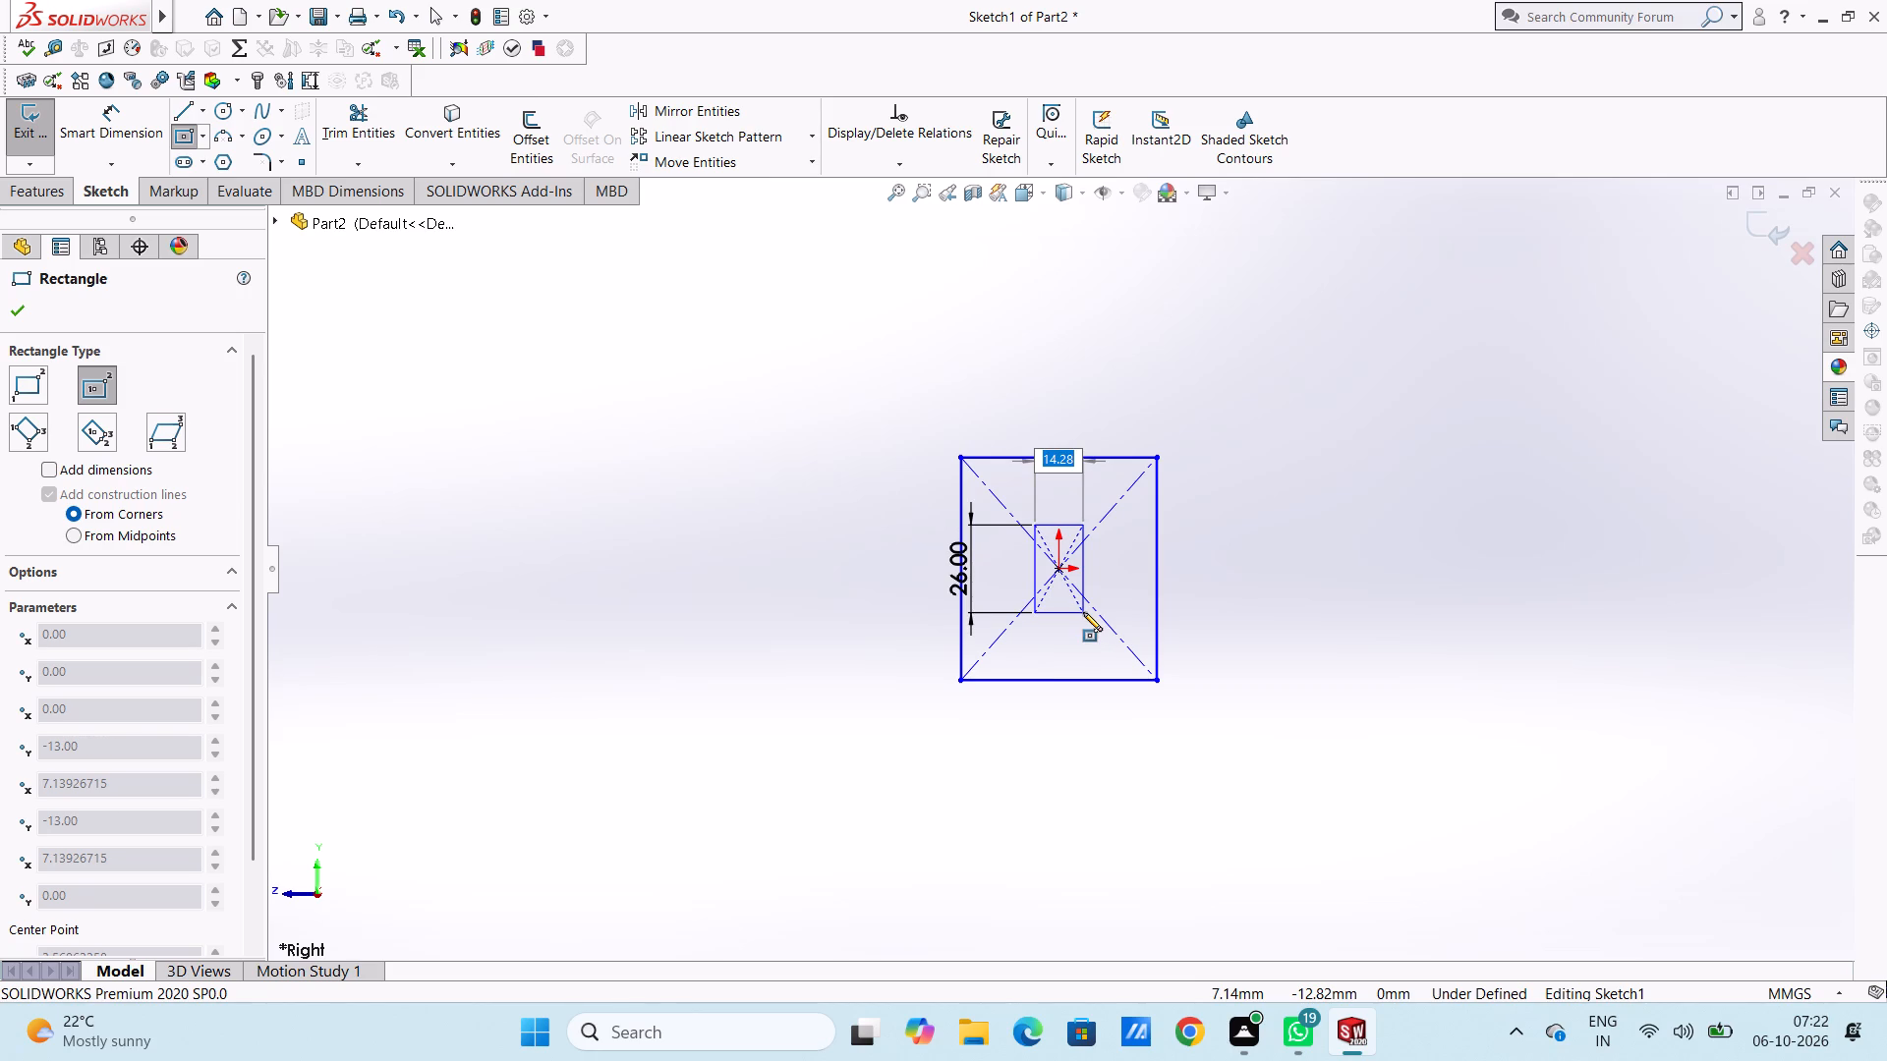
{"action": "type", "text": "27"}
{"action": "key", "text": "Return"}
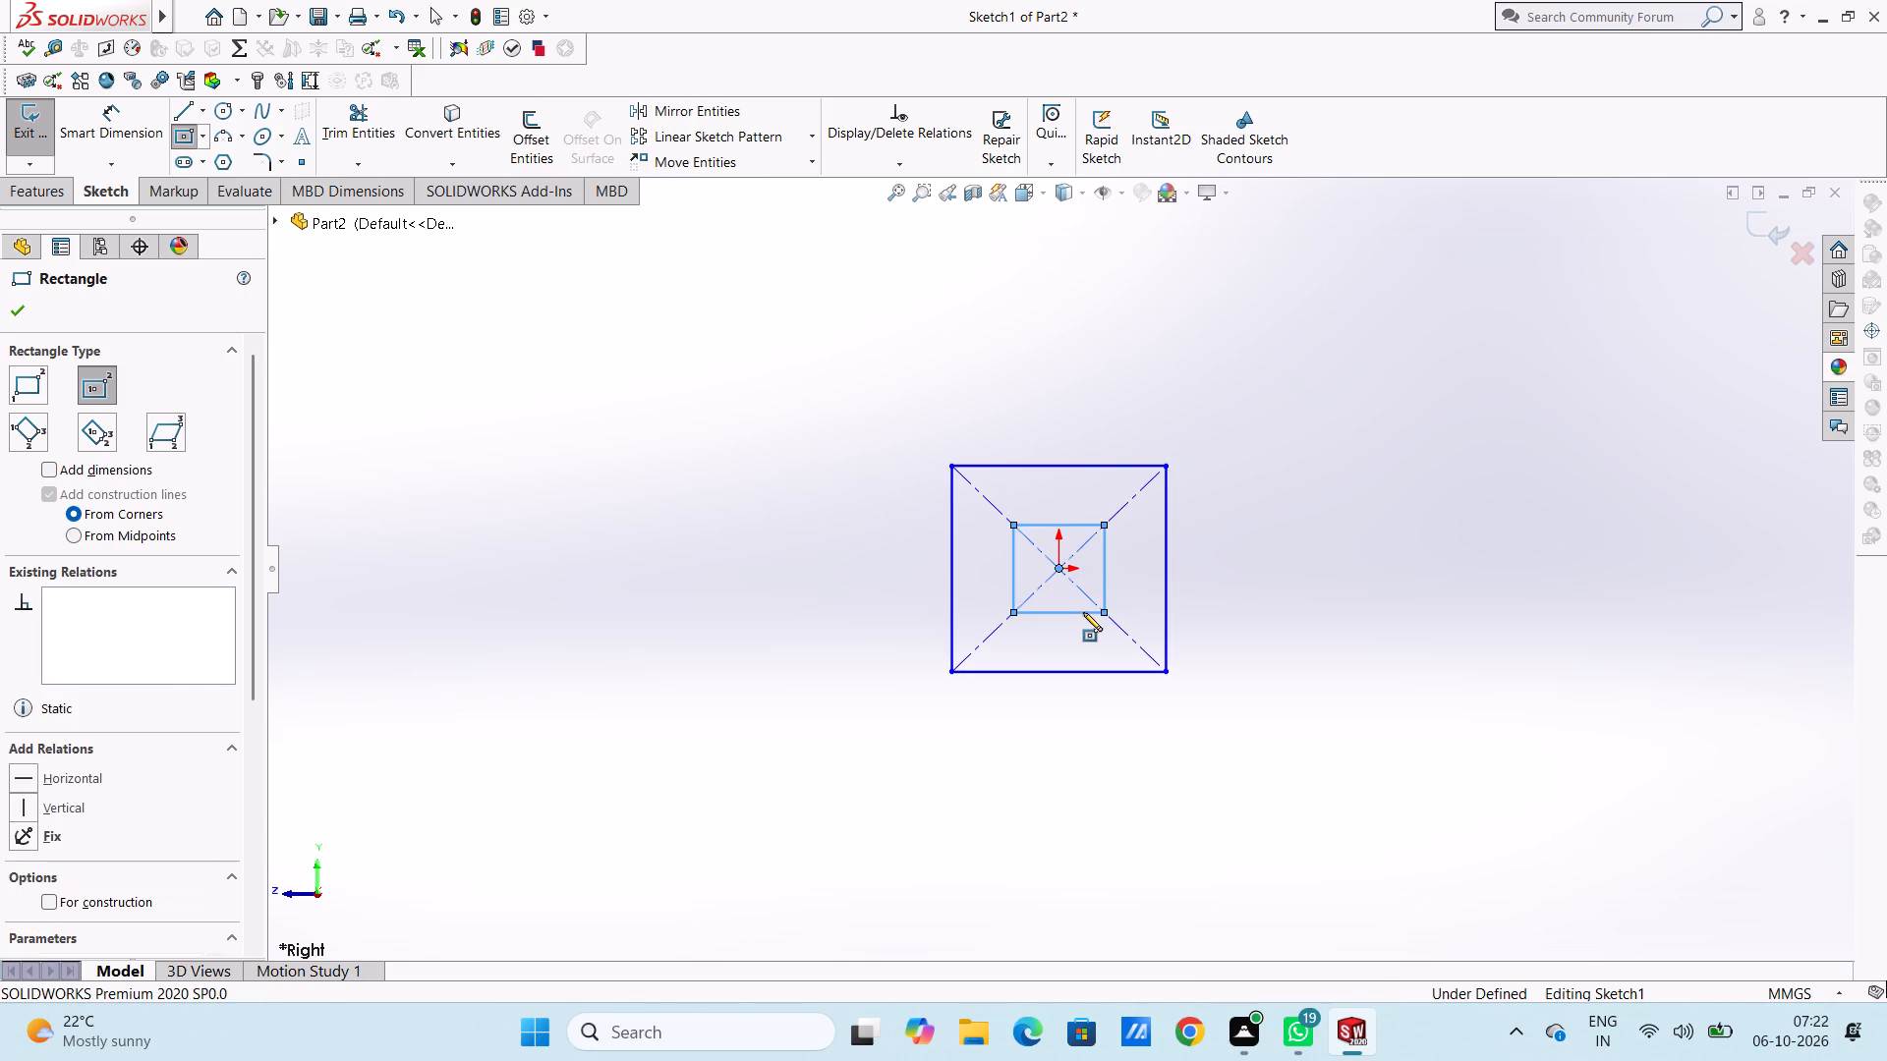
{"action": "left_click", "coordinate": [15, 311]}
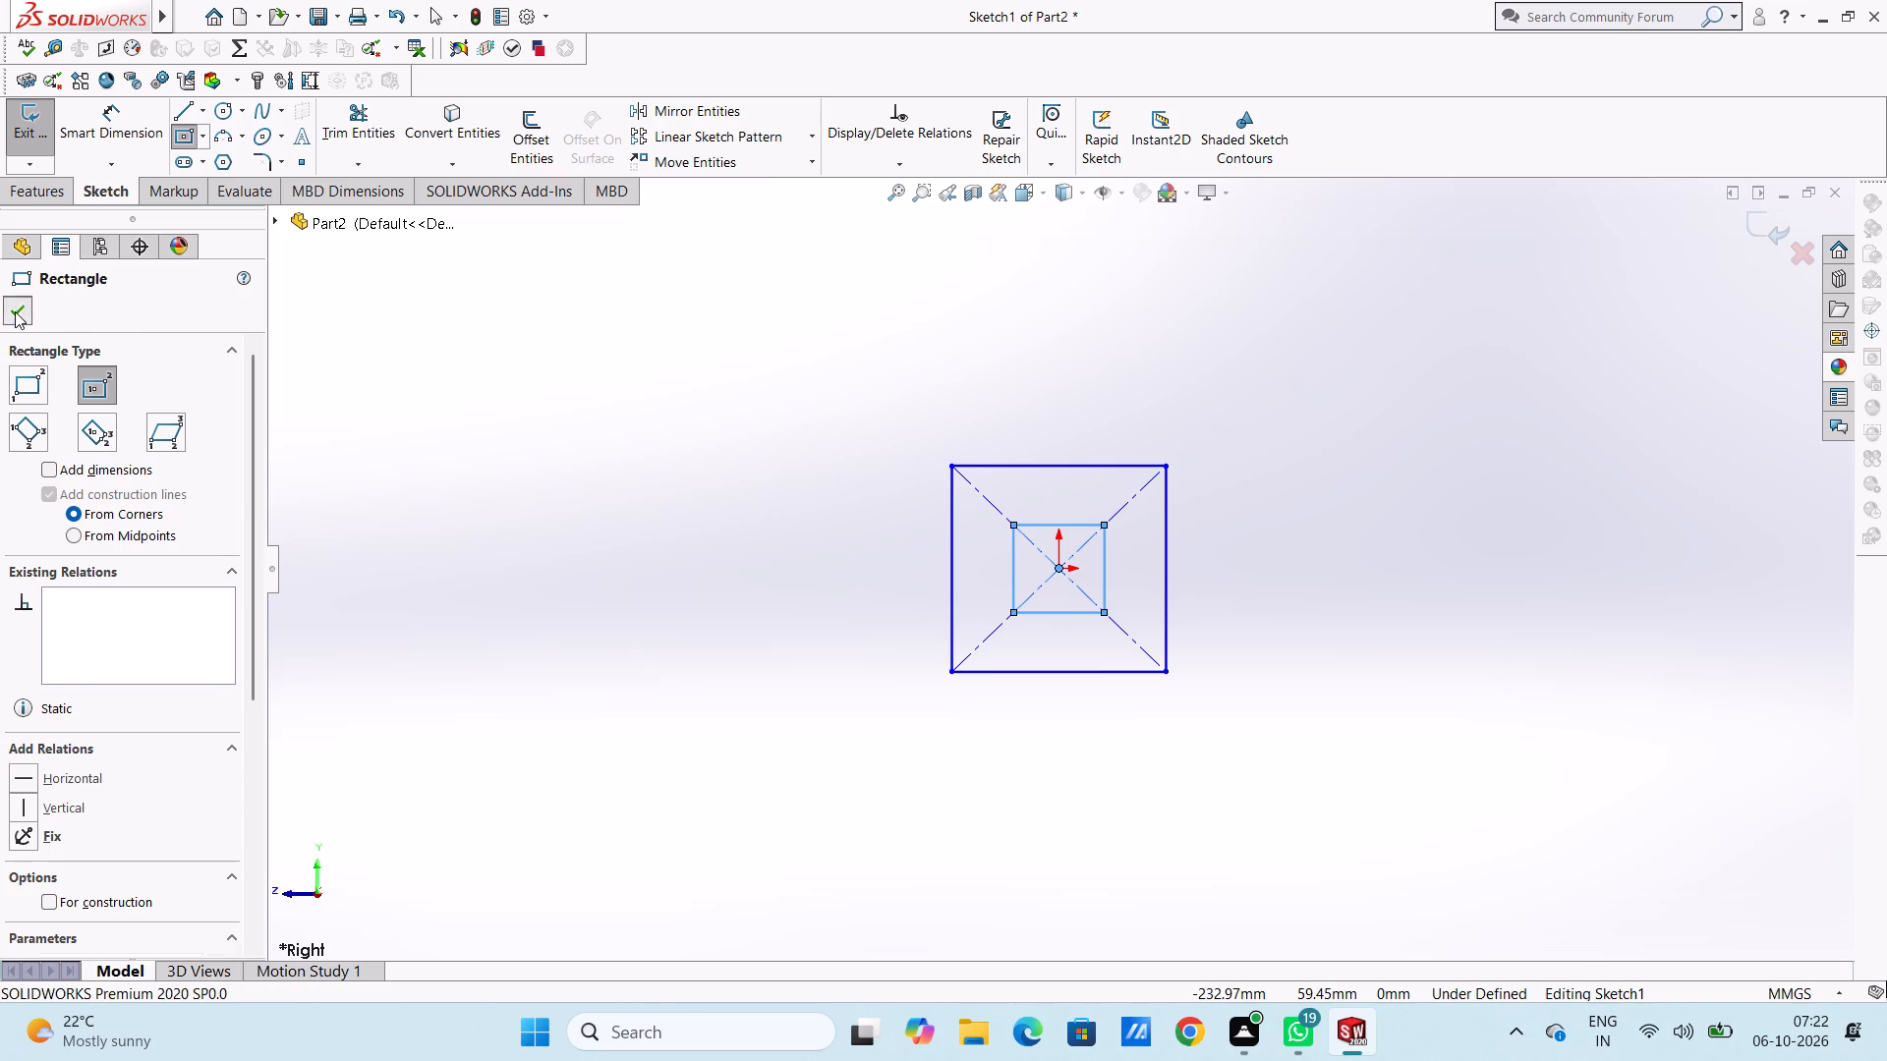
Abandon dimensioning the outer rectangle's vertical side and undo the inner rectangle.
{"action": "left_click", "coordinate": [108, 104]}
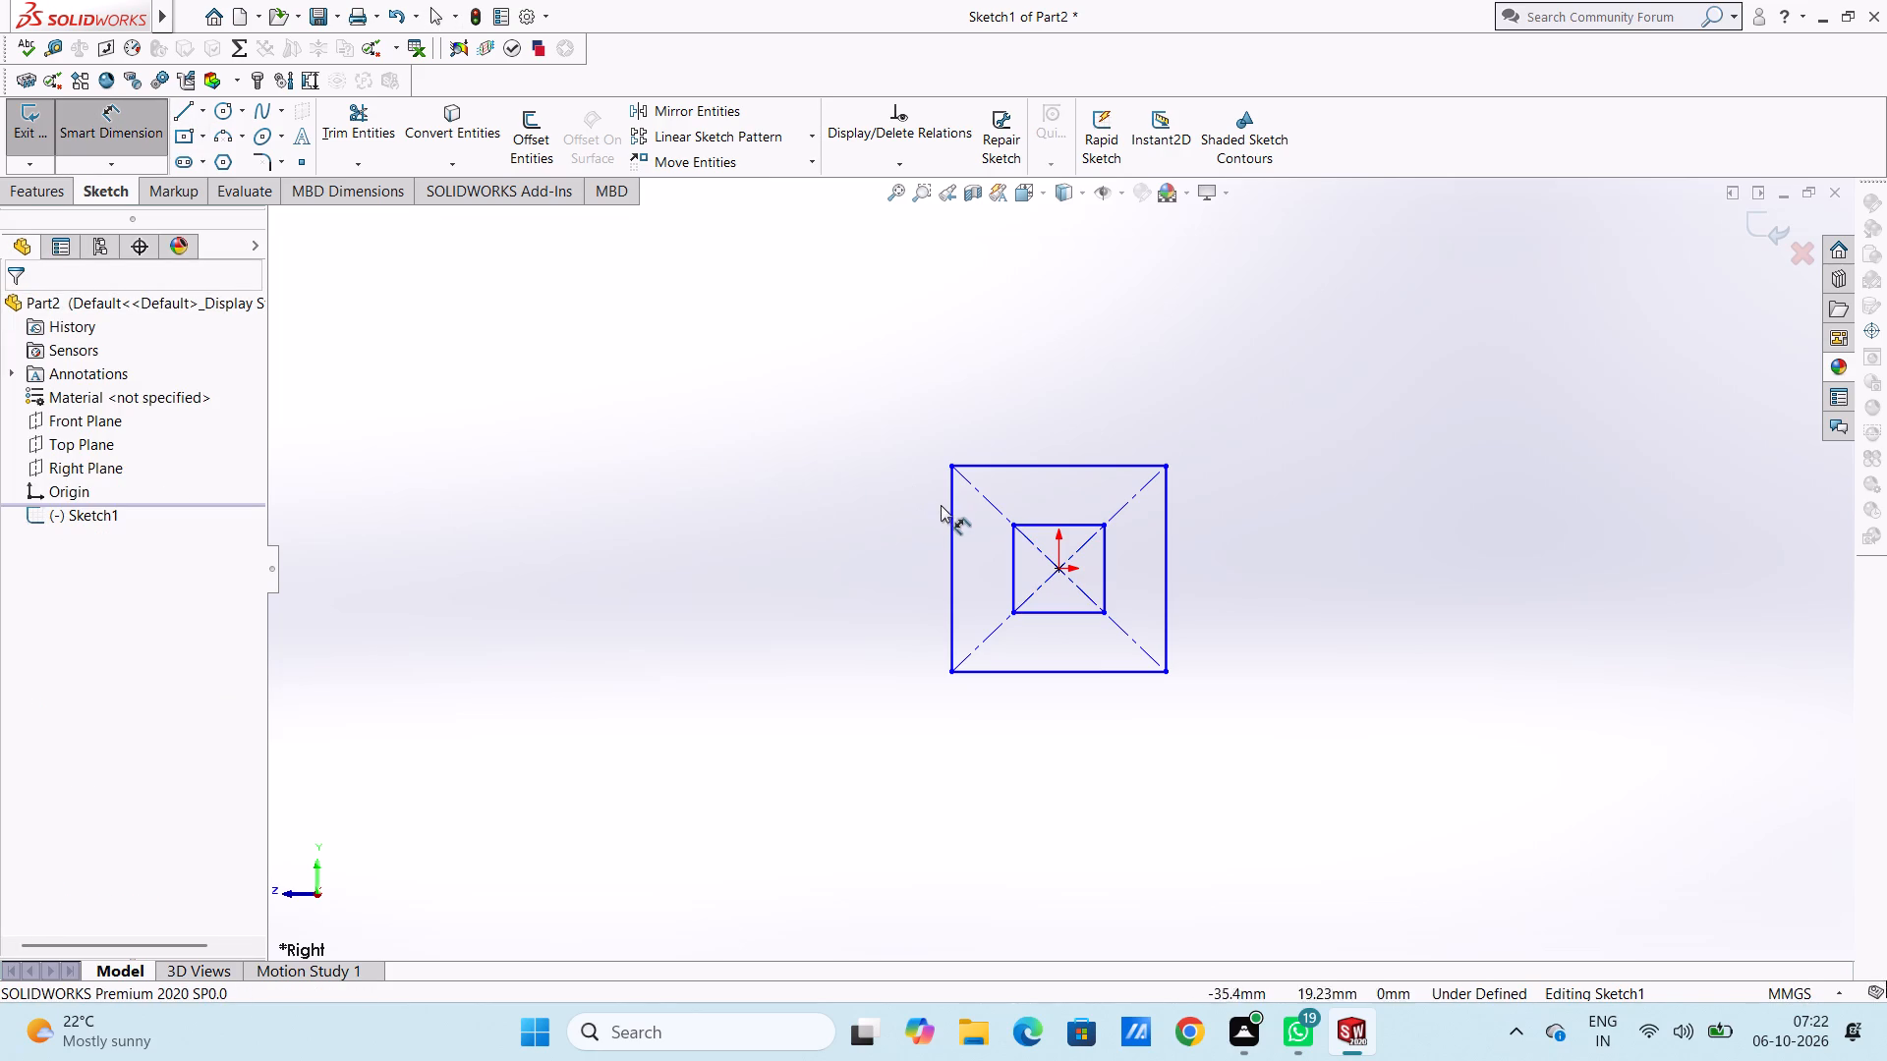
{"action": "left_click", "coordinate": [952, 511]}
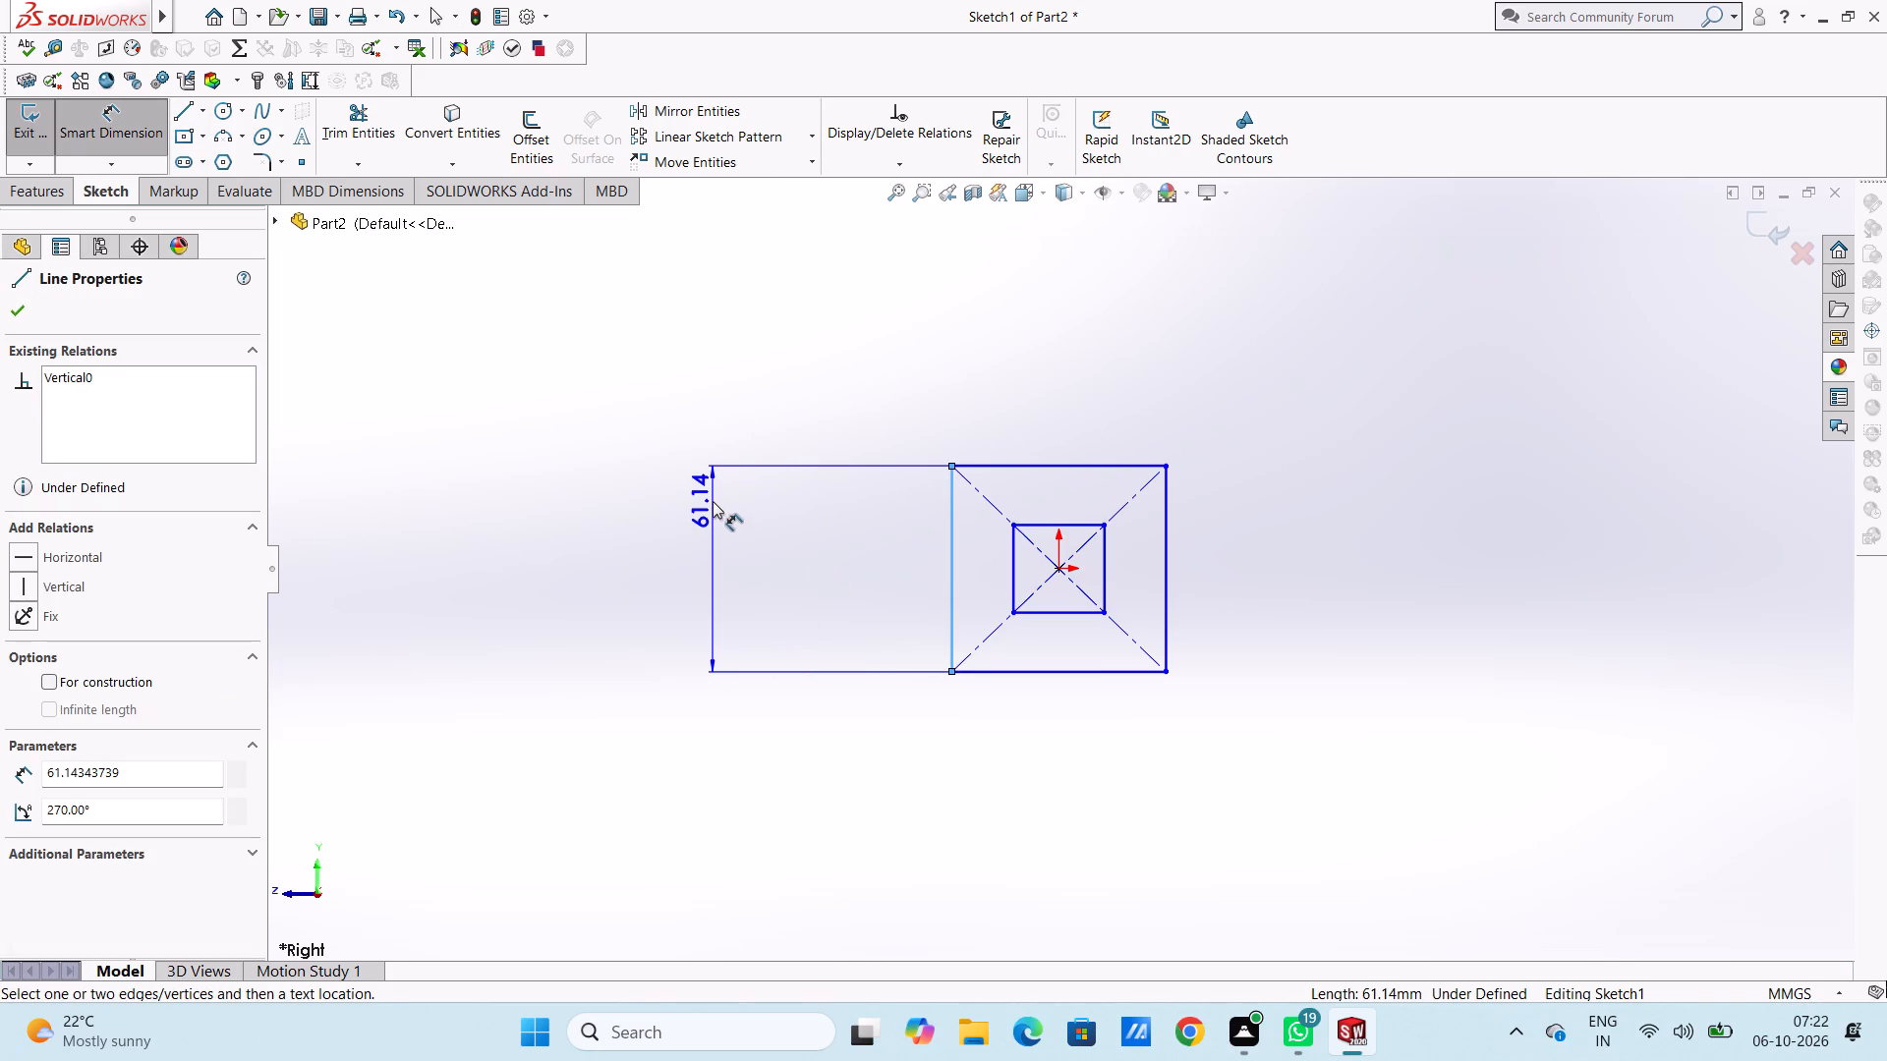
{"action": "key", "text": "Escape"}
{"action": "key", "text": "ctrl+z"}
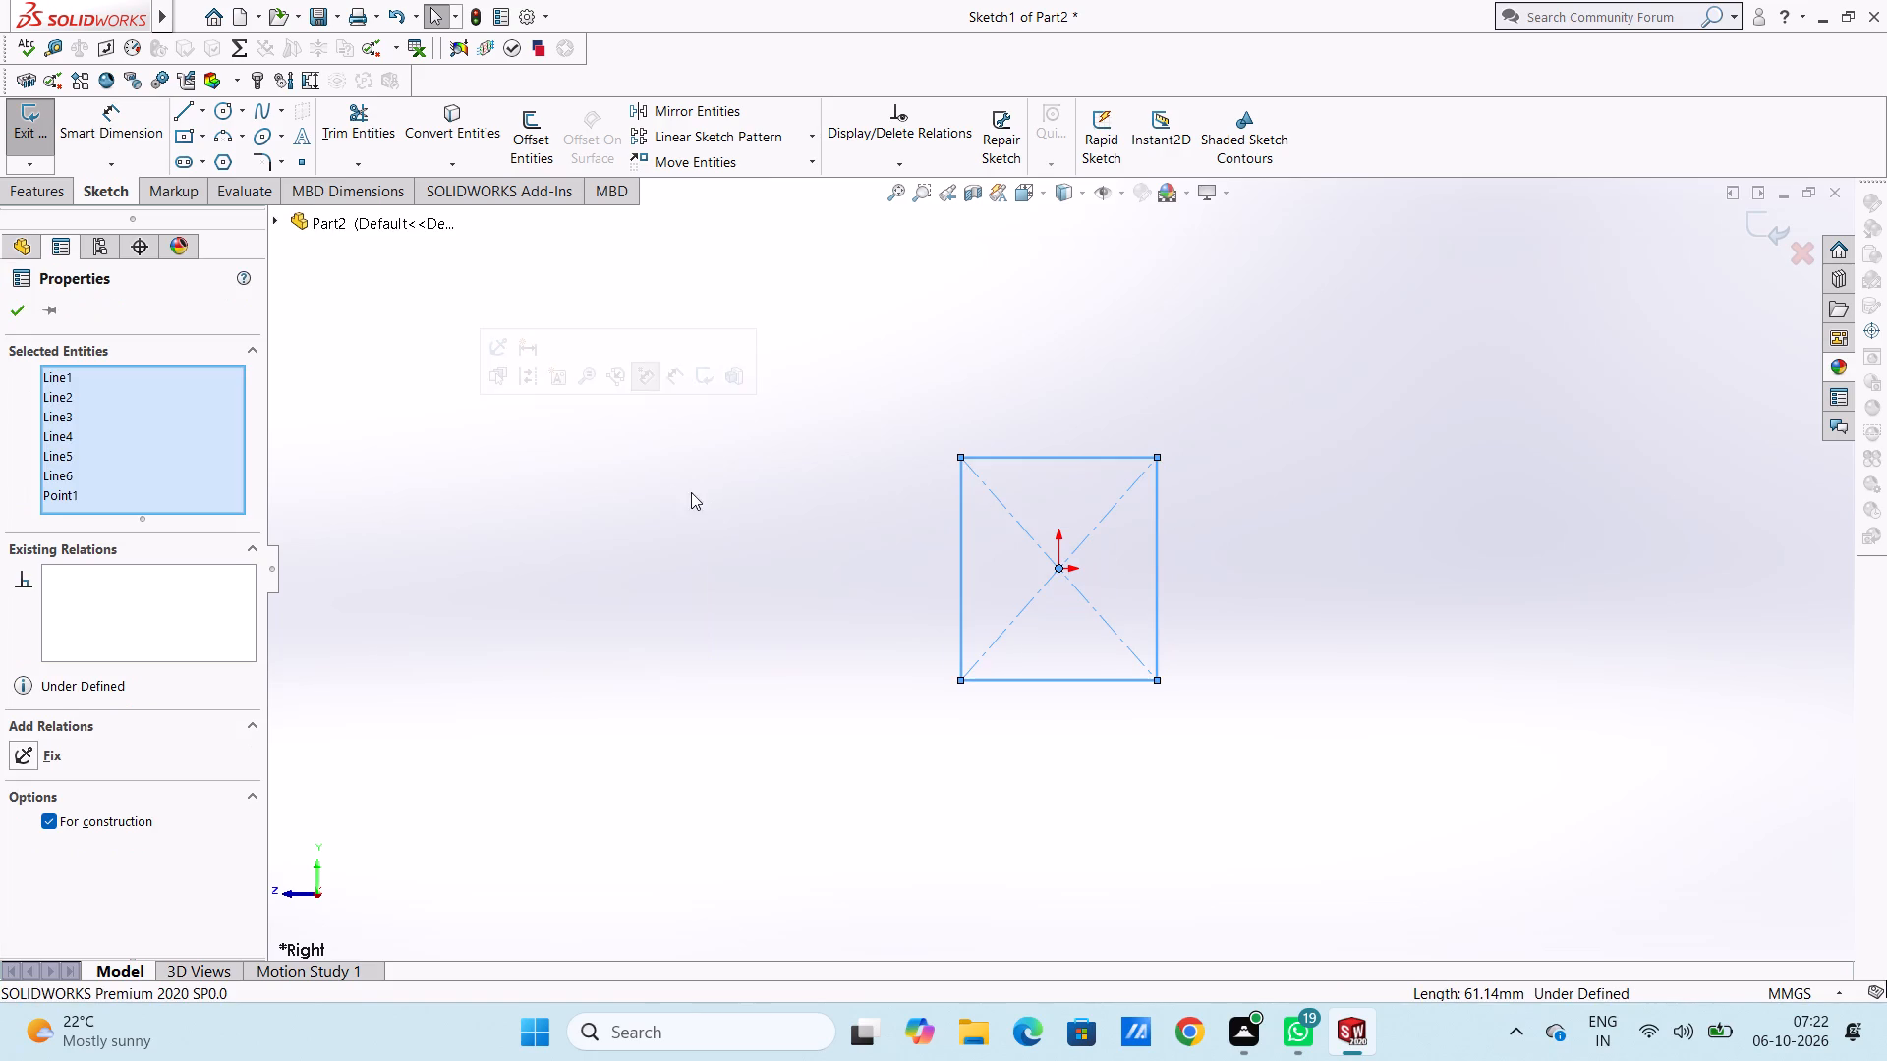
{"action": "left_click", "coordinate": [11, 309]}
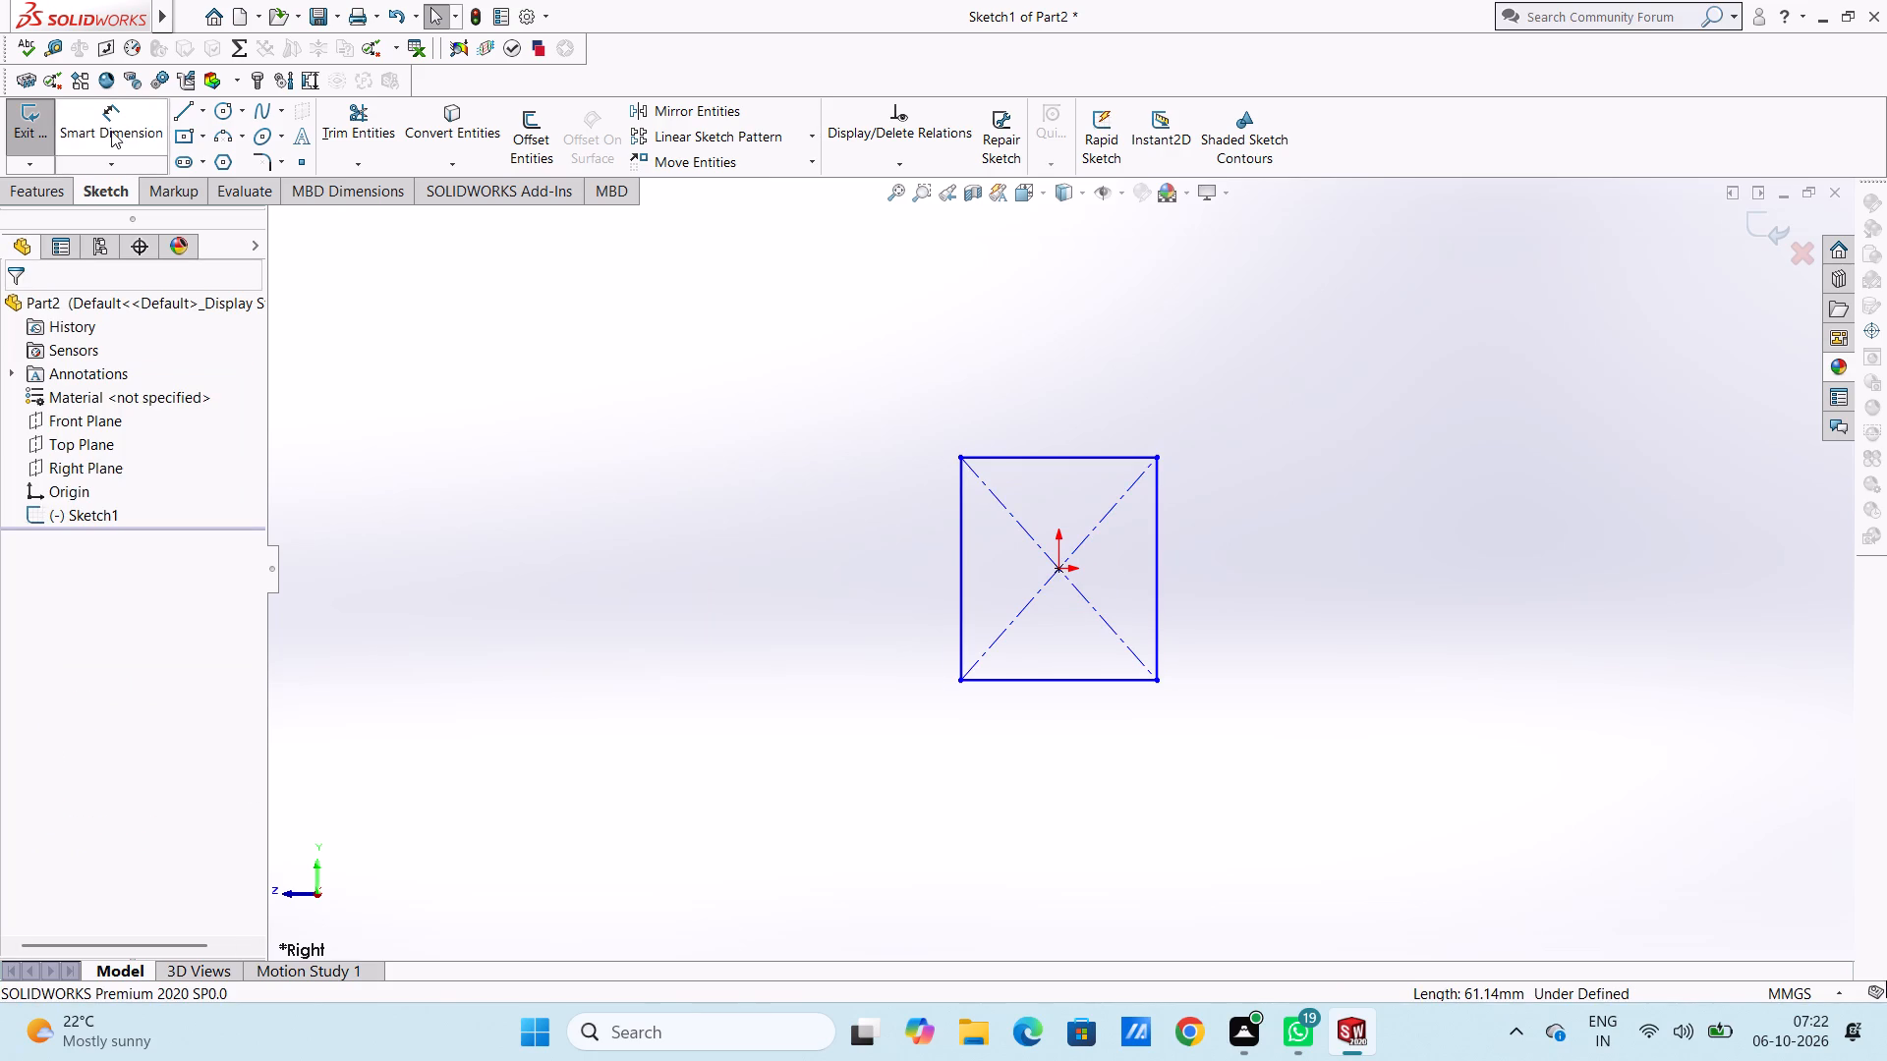
Dimension the outer rectangle with a height of 66 mm and a width of 58 mm.
{"action": "left_click", "coordinate": [111, 131]}
{"action": "left_click", "coordinate": [958, 526]}
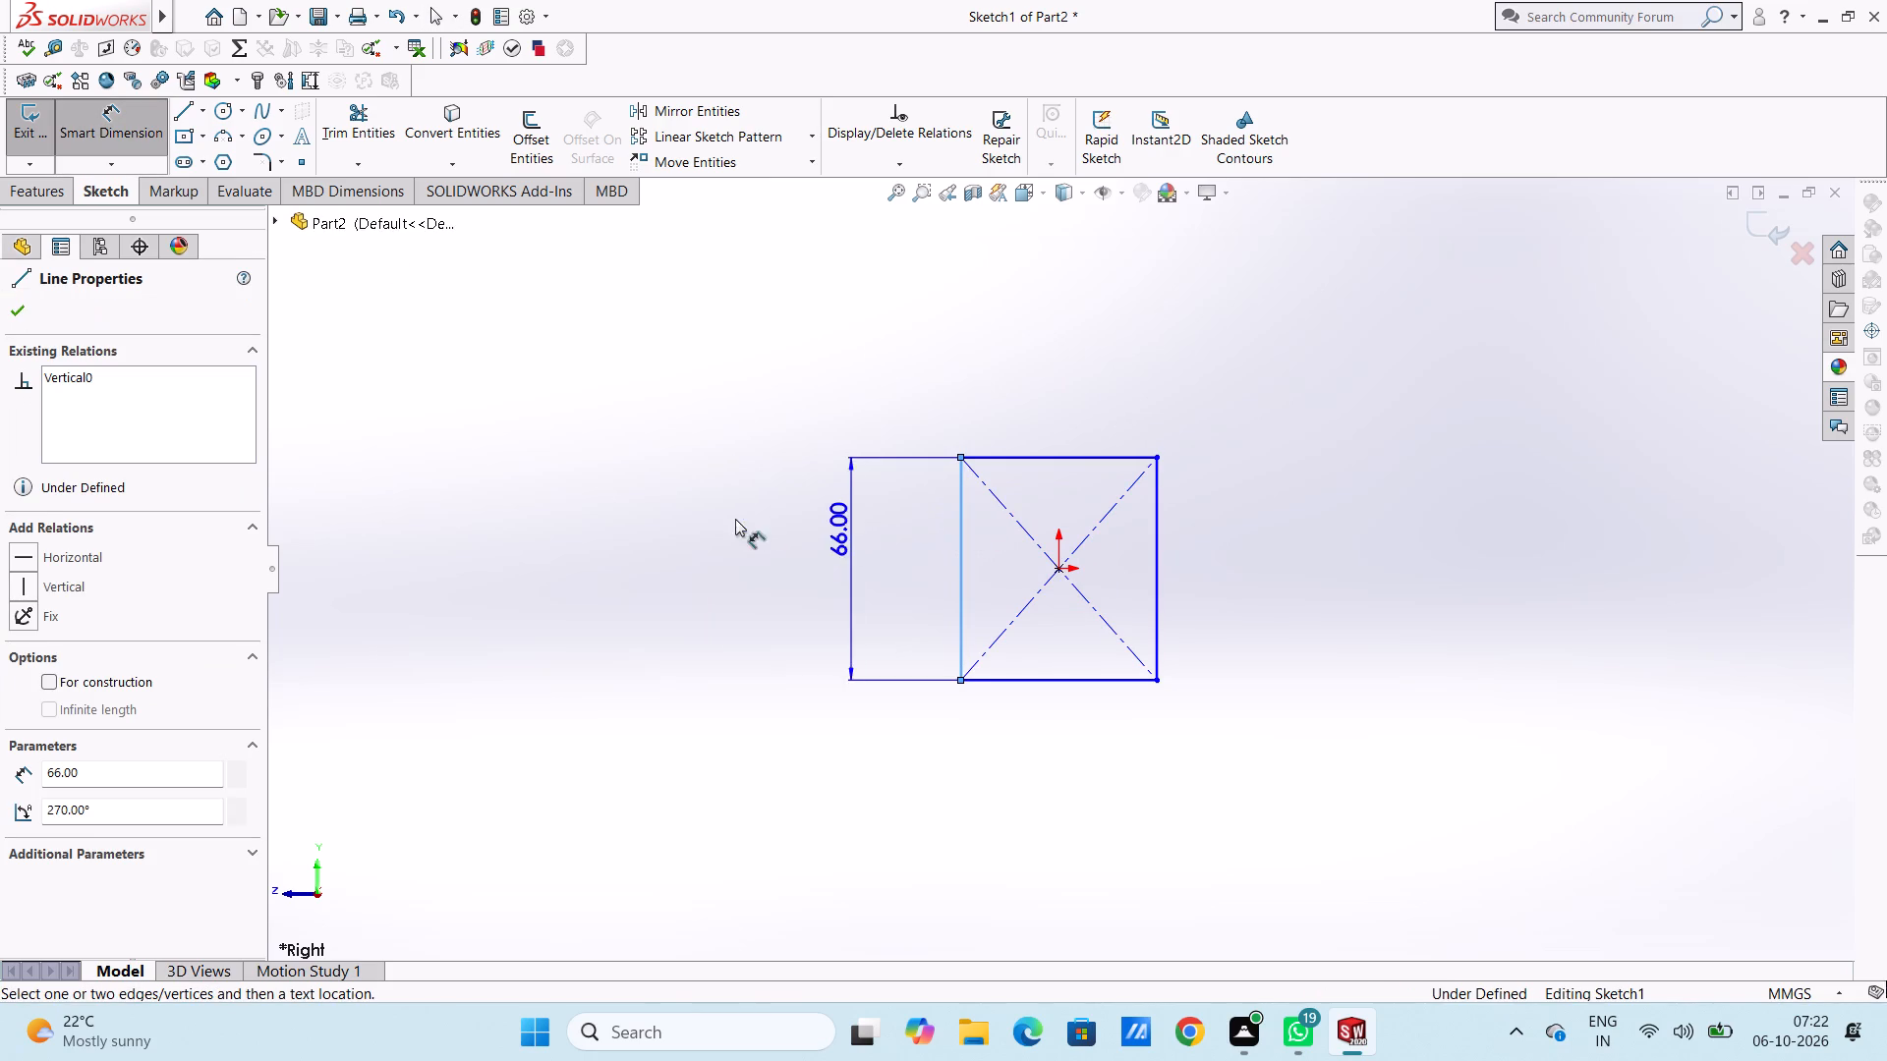
{"action": "left_click", "coordinate": [593, 511]}
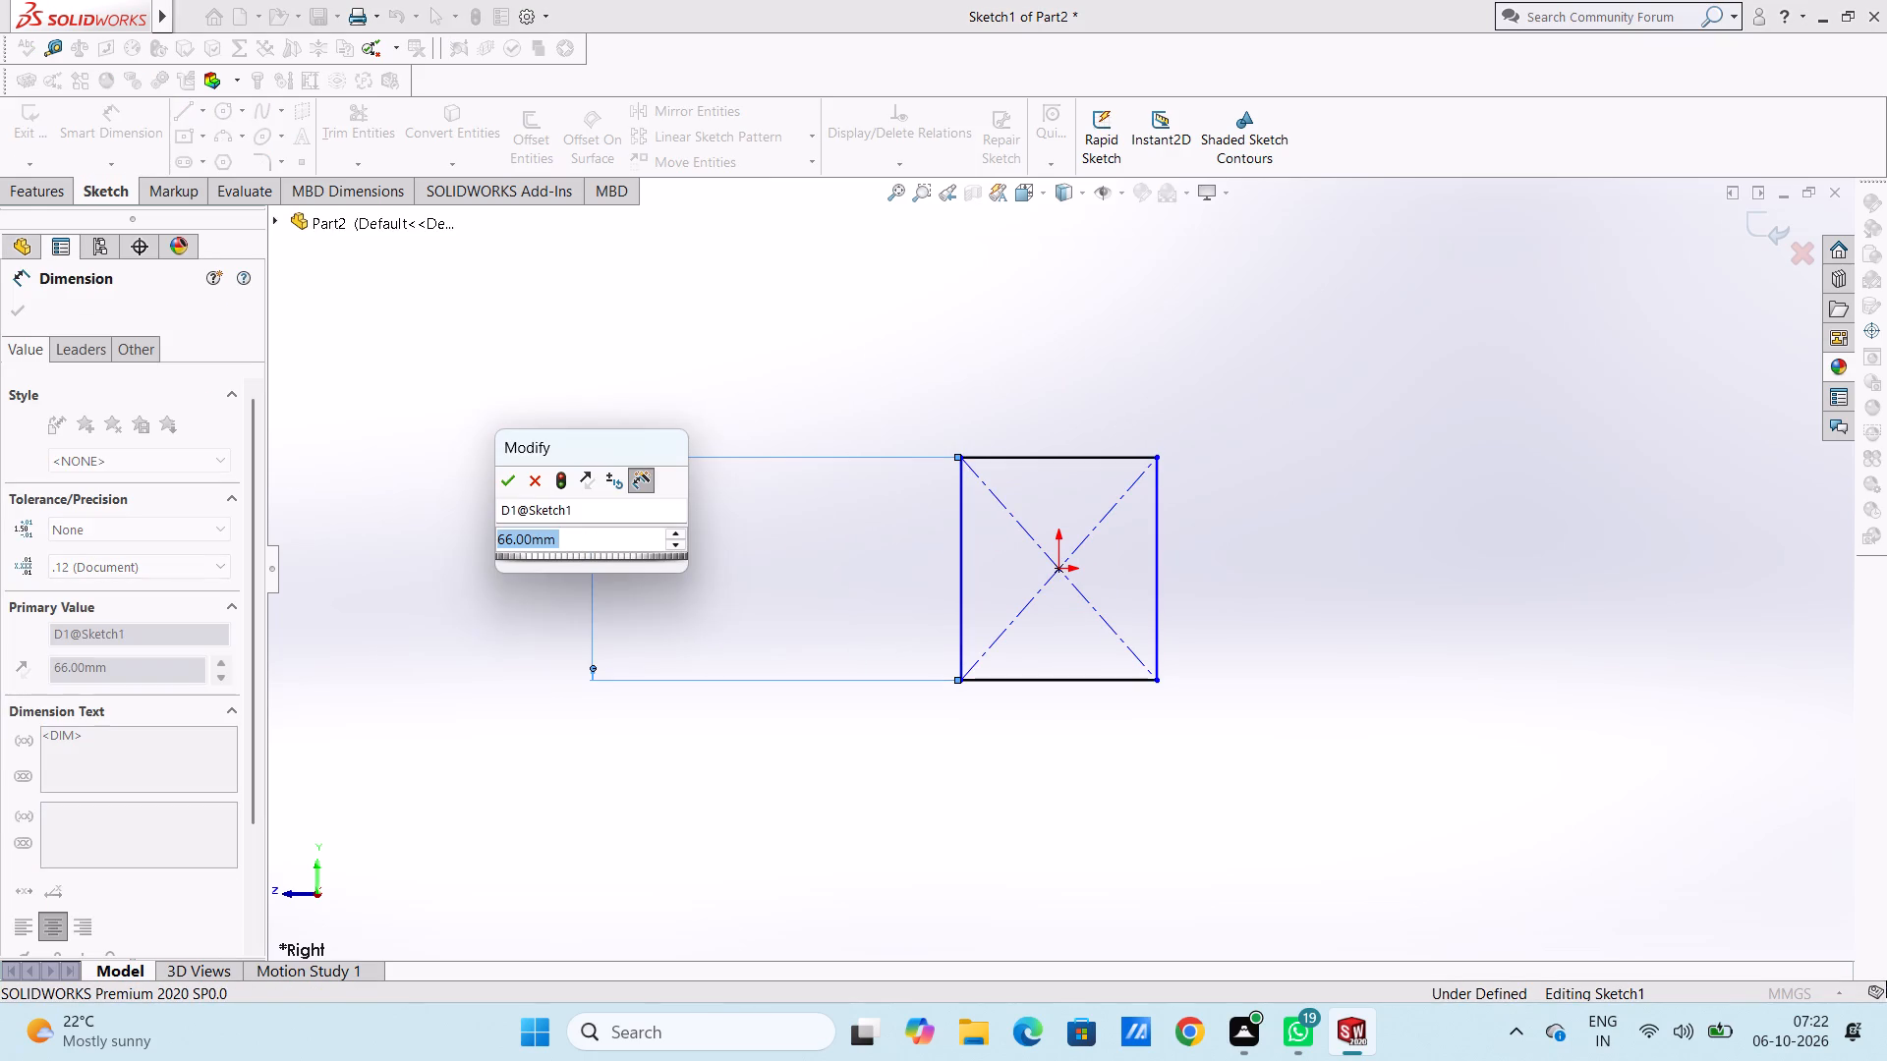
{"action": "left_click", "coordinate": [500, 480]}
{"action": "left_click", "coordinate": [455, 486]}
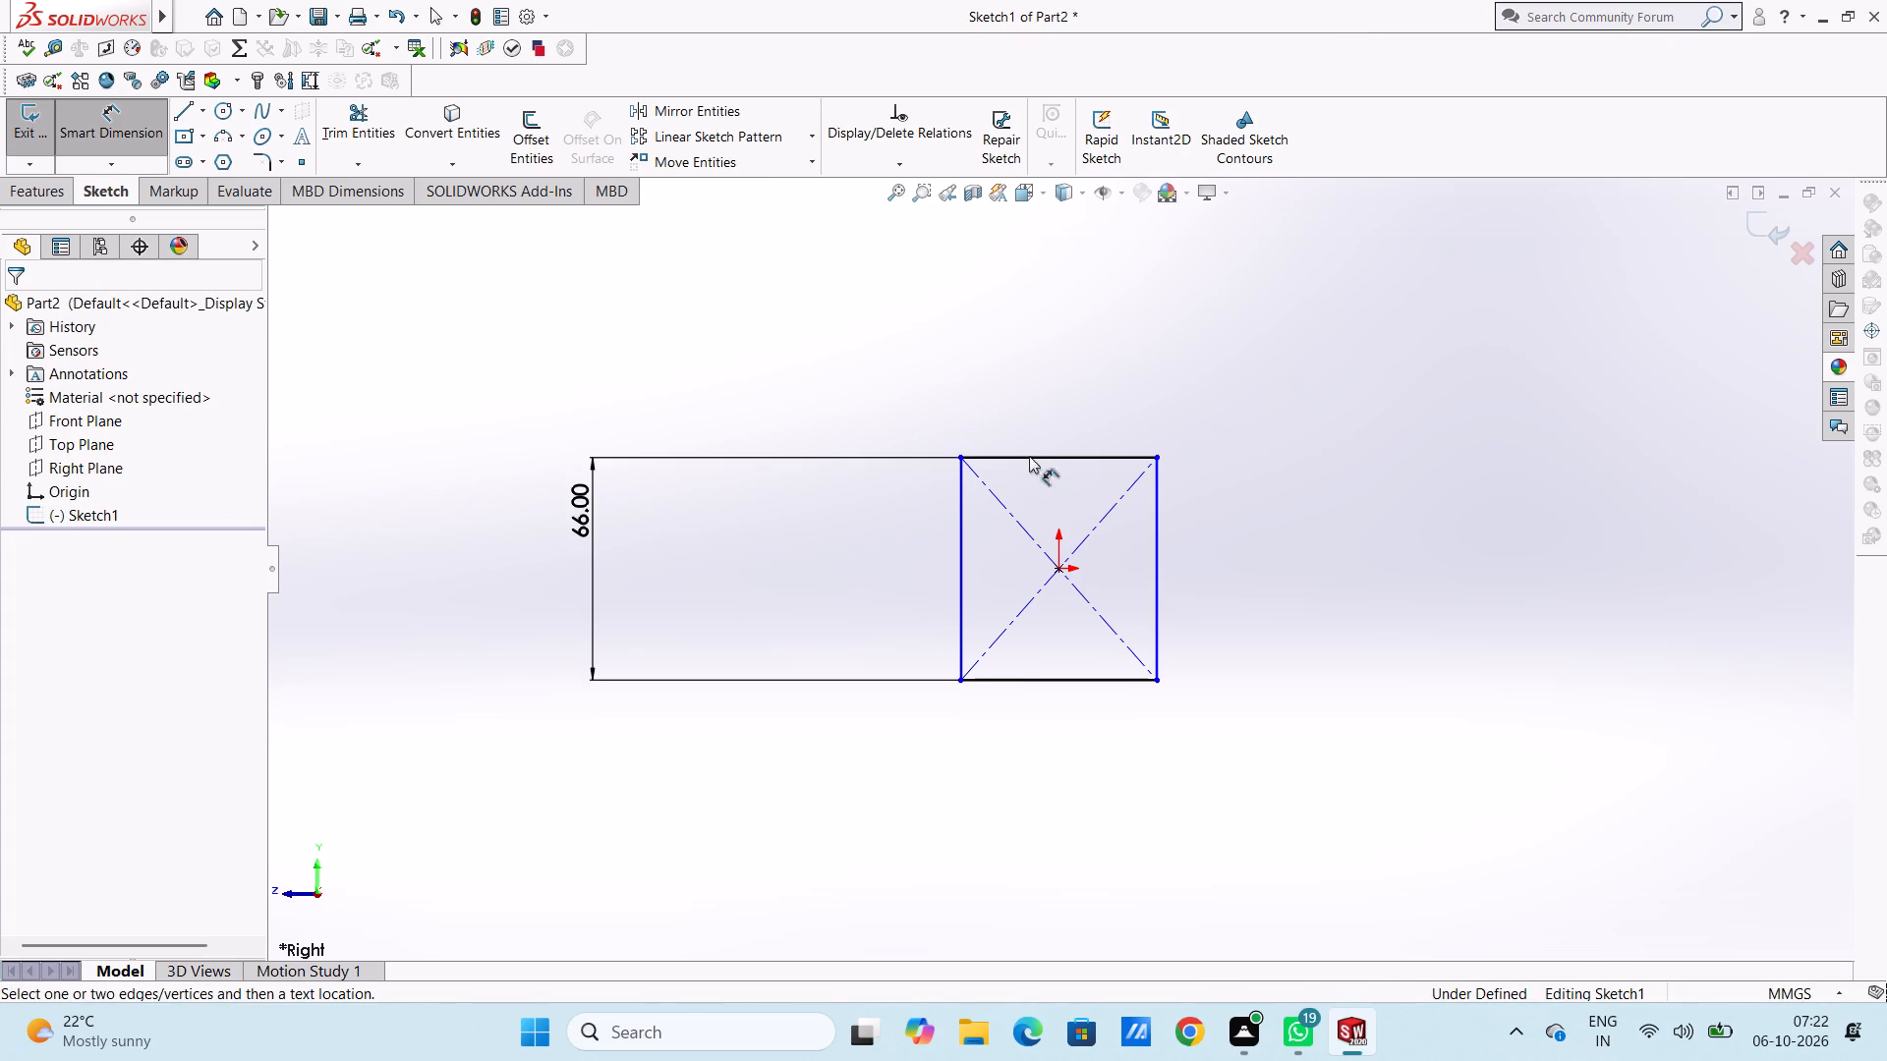
{"action": "left_click", "coordinate": [1041, 457]}
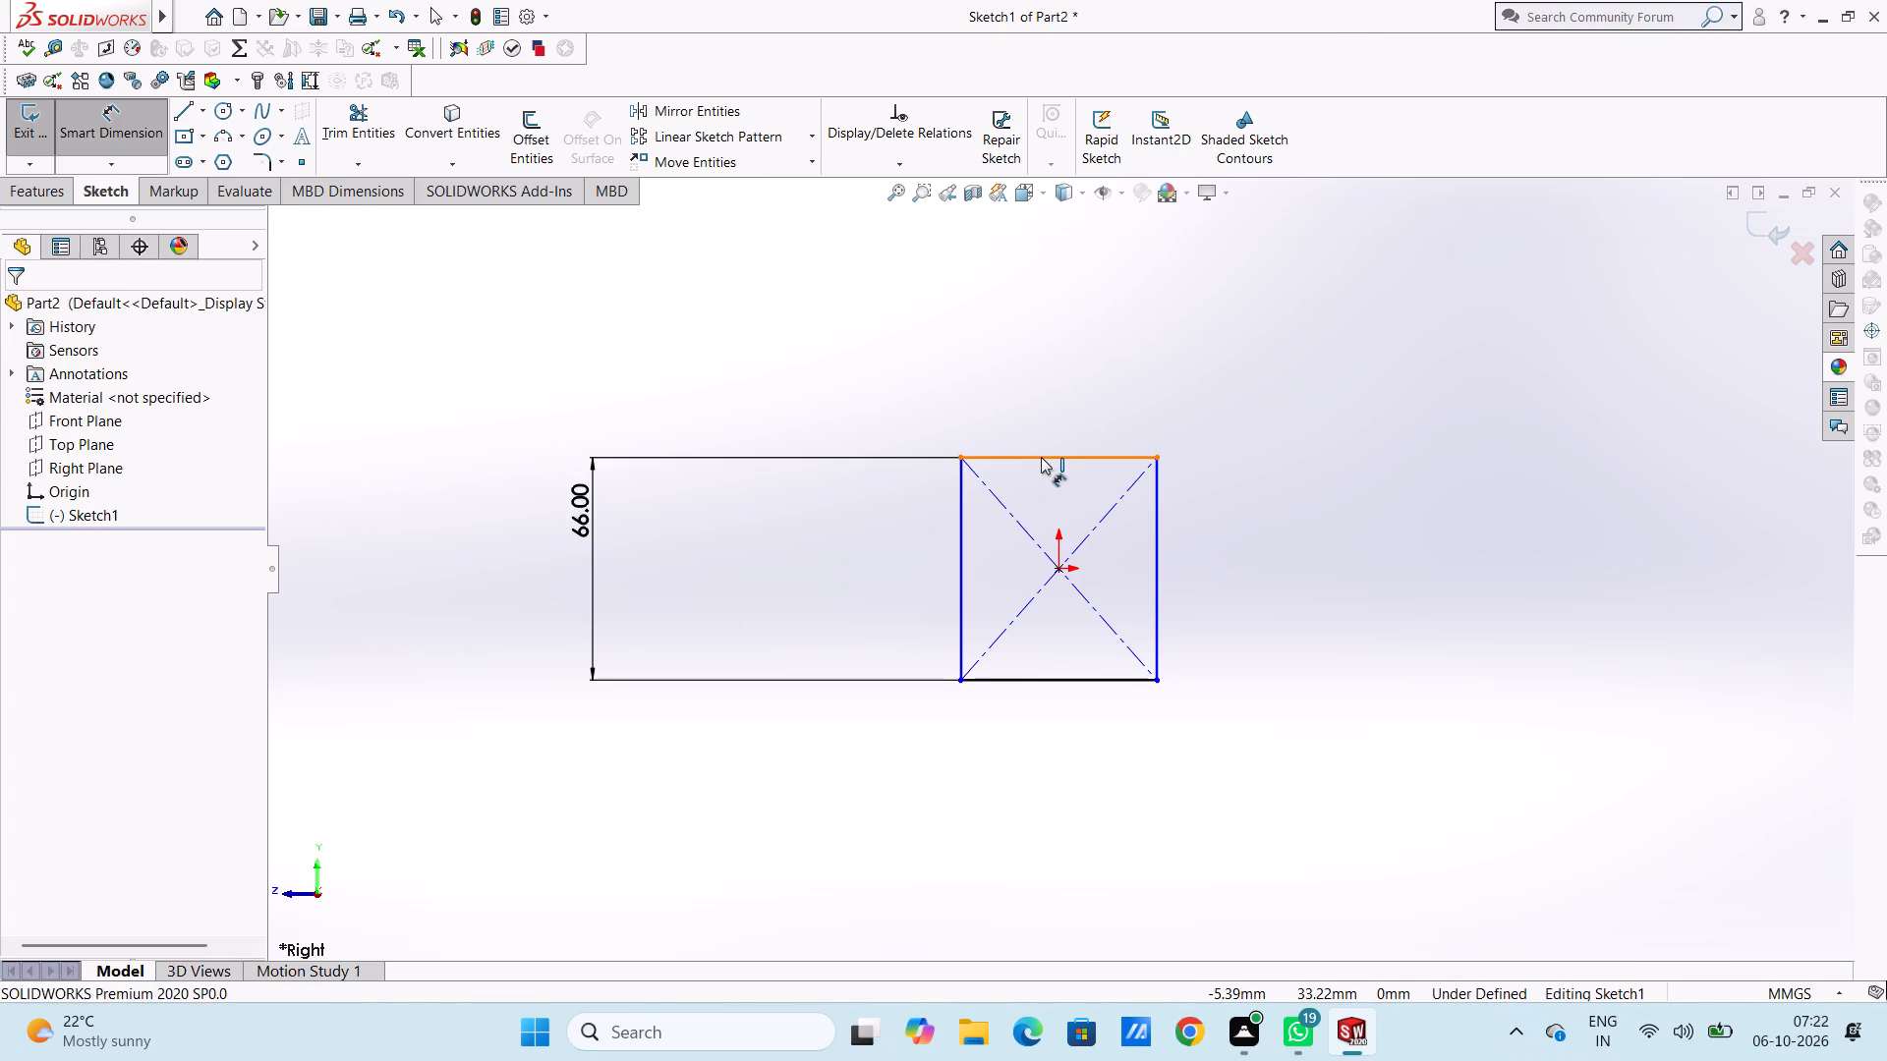
{"action": "left_click", "coordinate": [1052, 278]}
{"action": "left_click", "coordinate": [964, 251]}
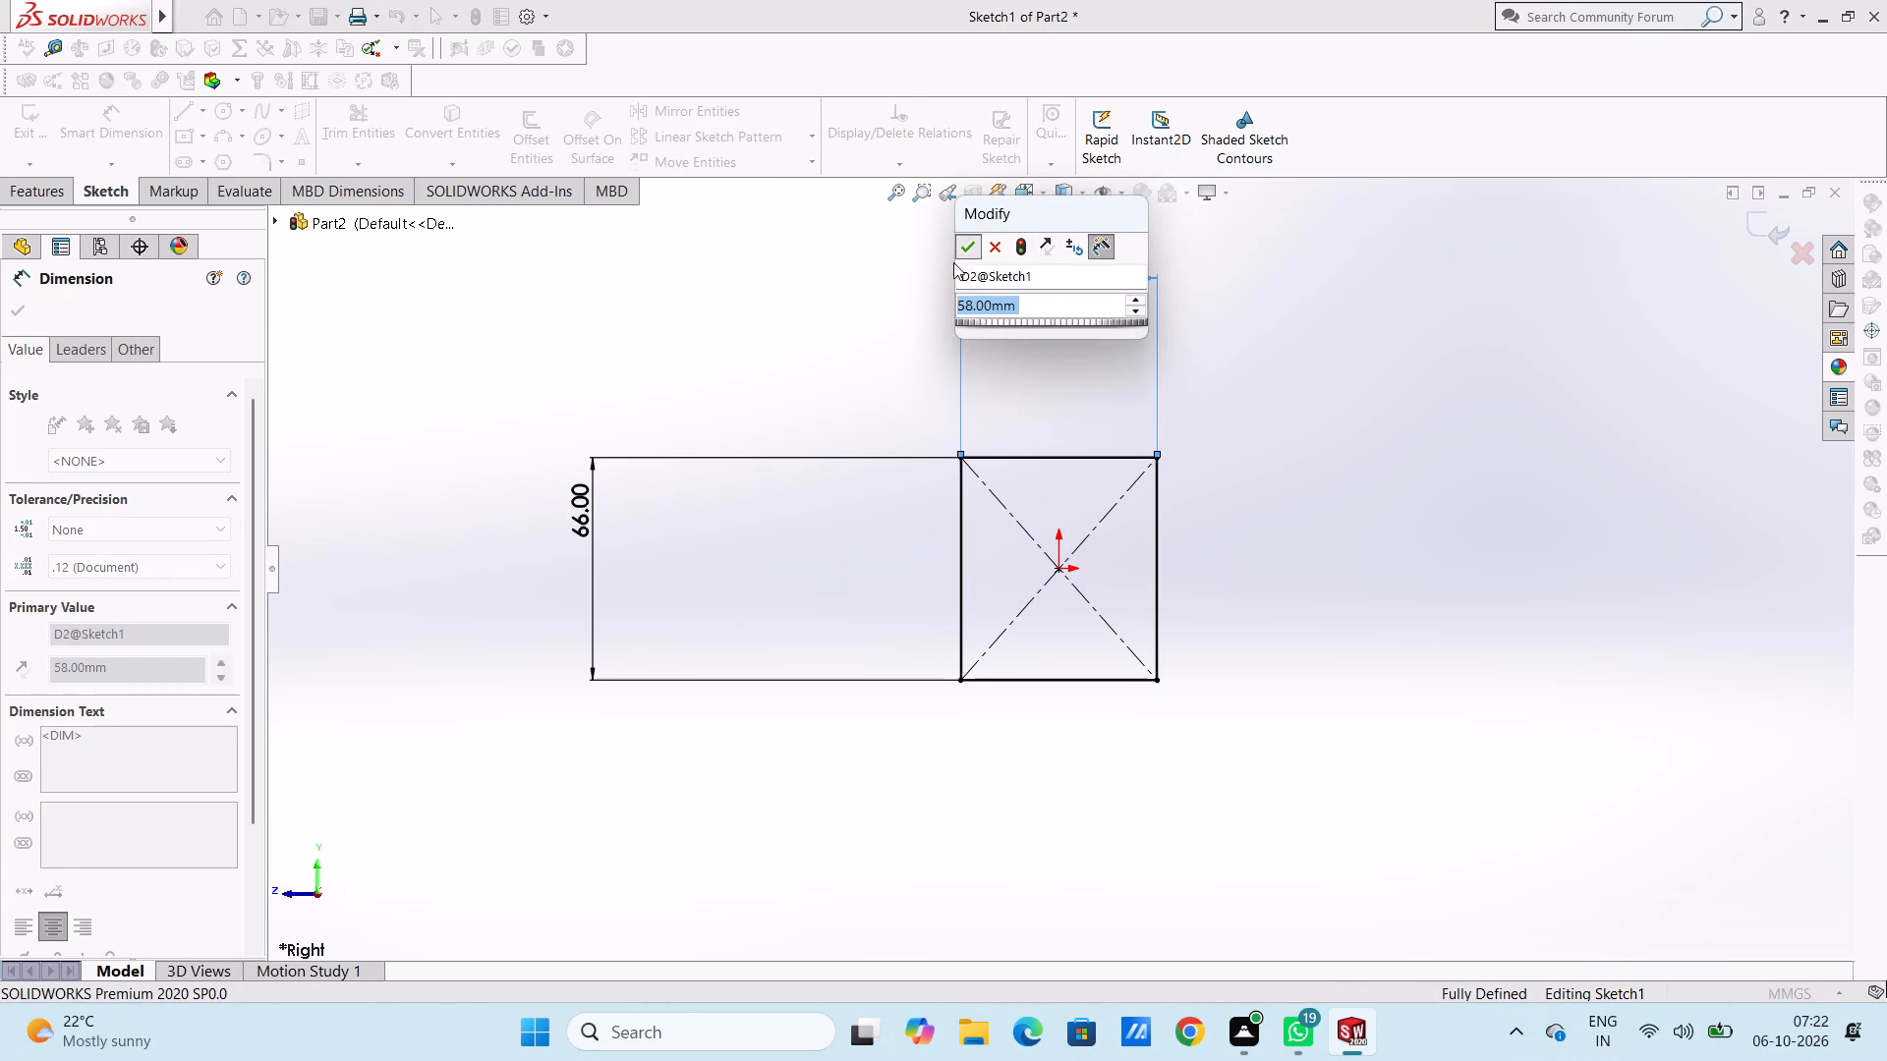
{"action": "left_click", "coordinate": [875, 310]}
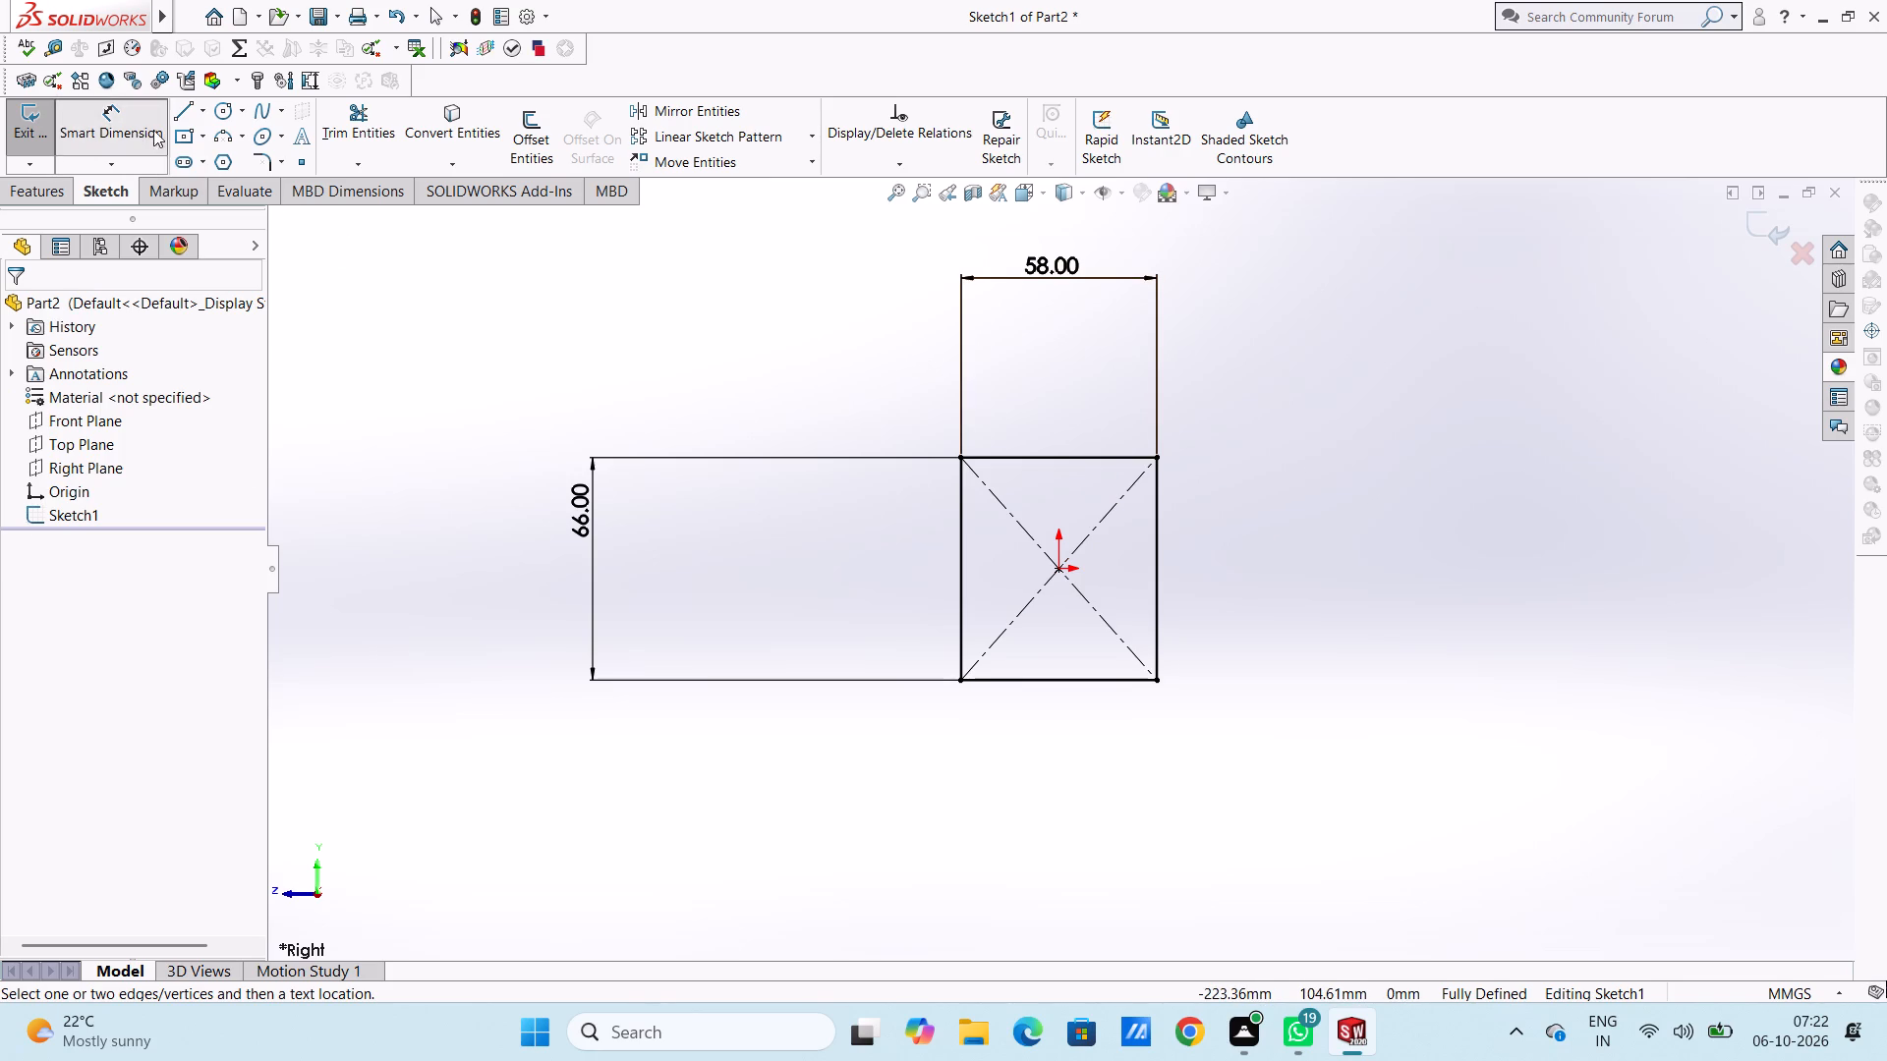
Sketch an inner center rectangle from the origin, 26 mm high and 27 mm wide.
{"action": "left_click", "coordinate": [183, 137]}
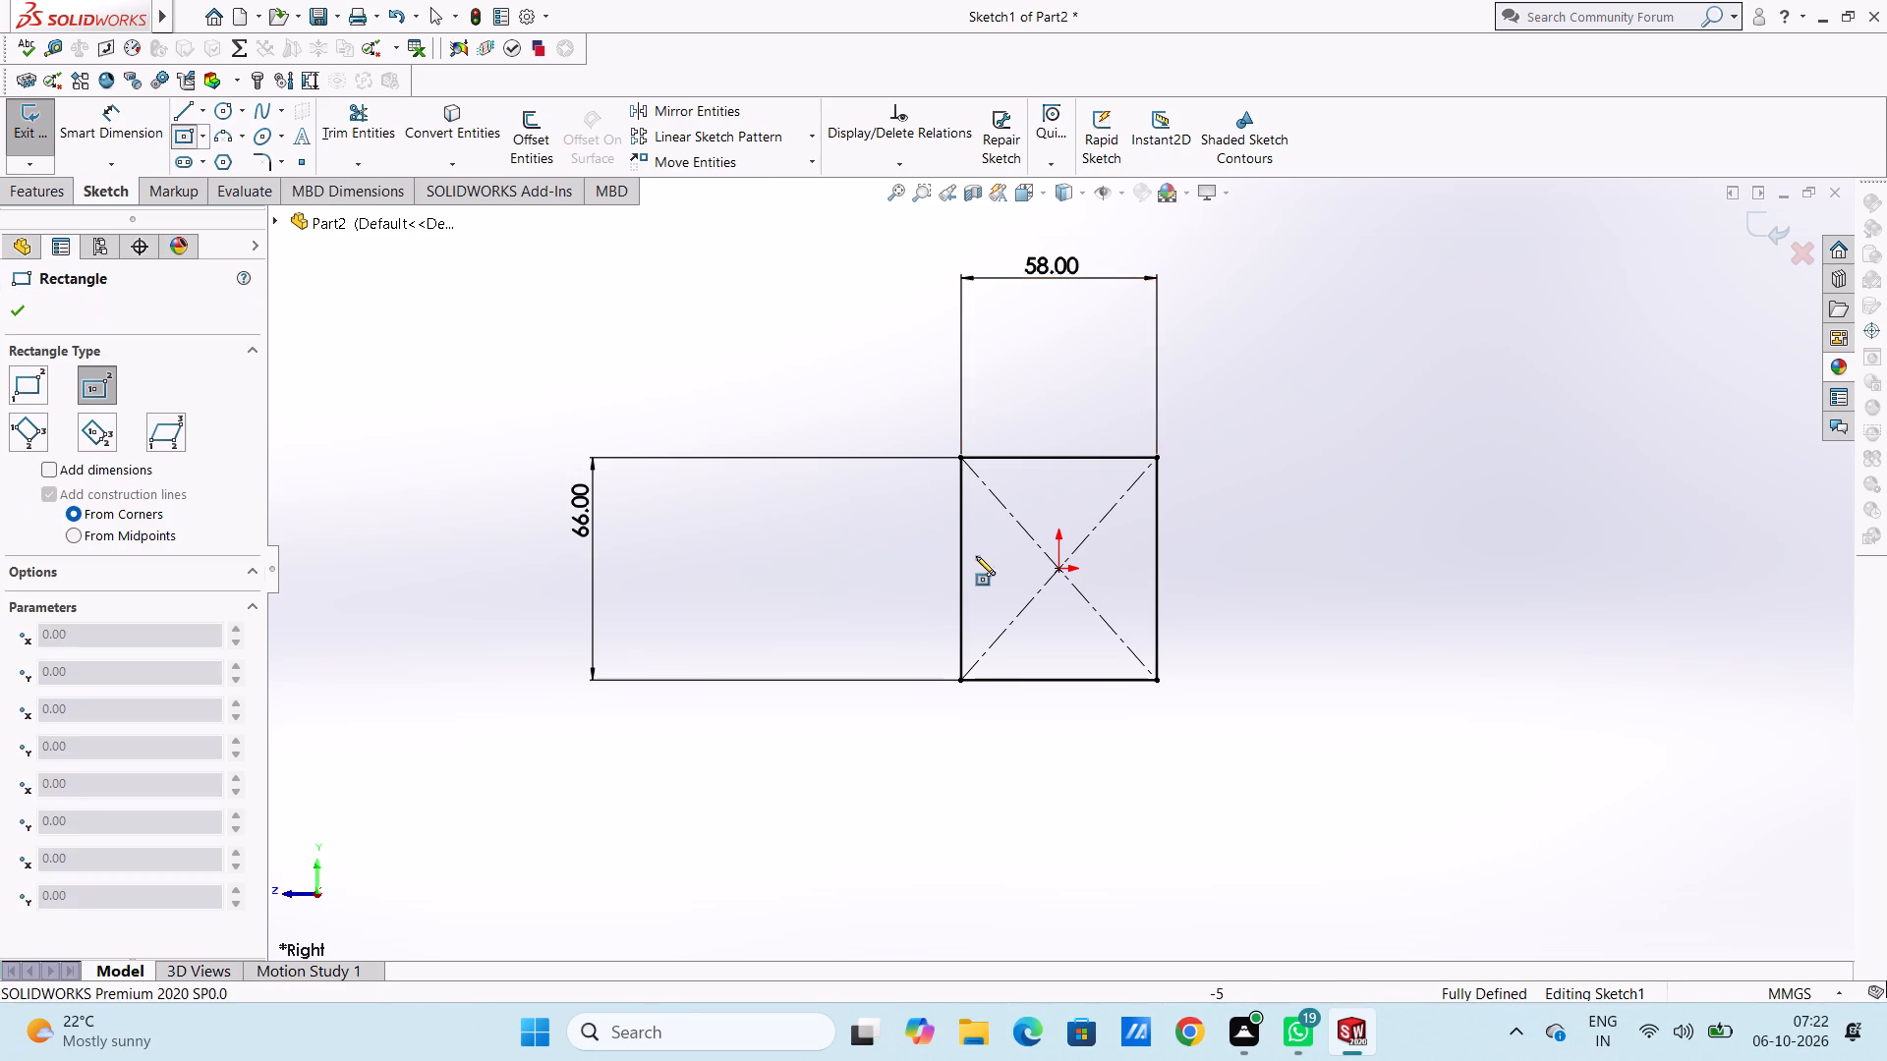
{"action": "scroll", "coordinate": [1125, 583], "scroll_direction": "down", "scroll_amount": 3}
{"action": "left_click", "coordinate": [1000, 557]}
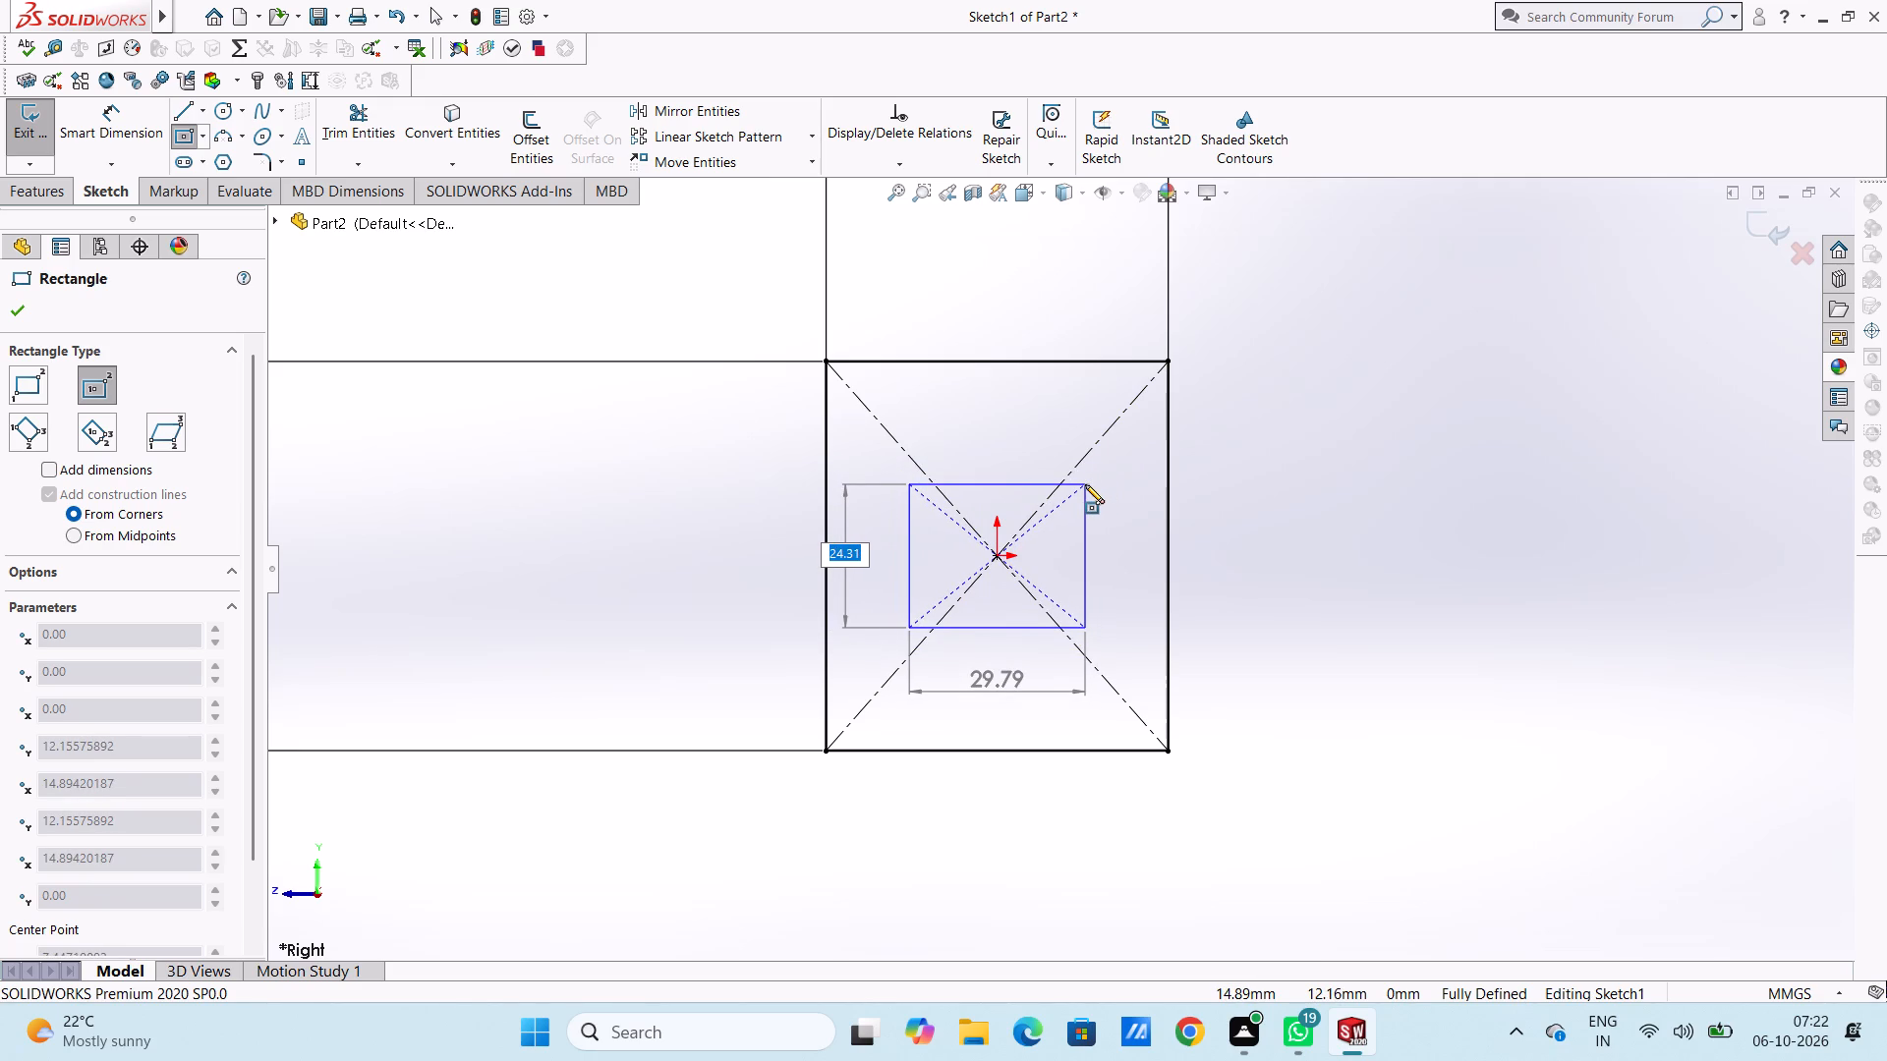
{"action": "type", "text": "26"}
{"action": "key", "text": "Return"}
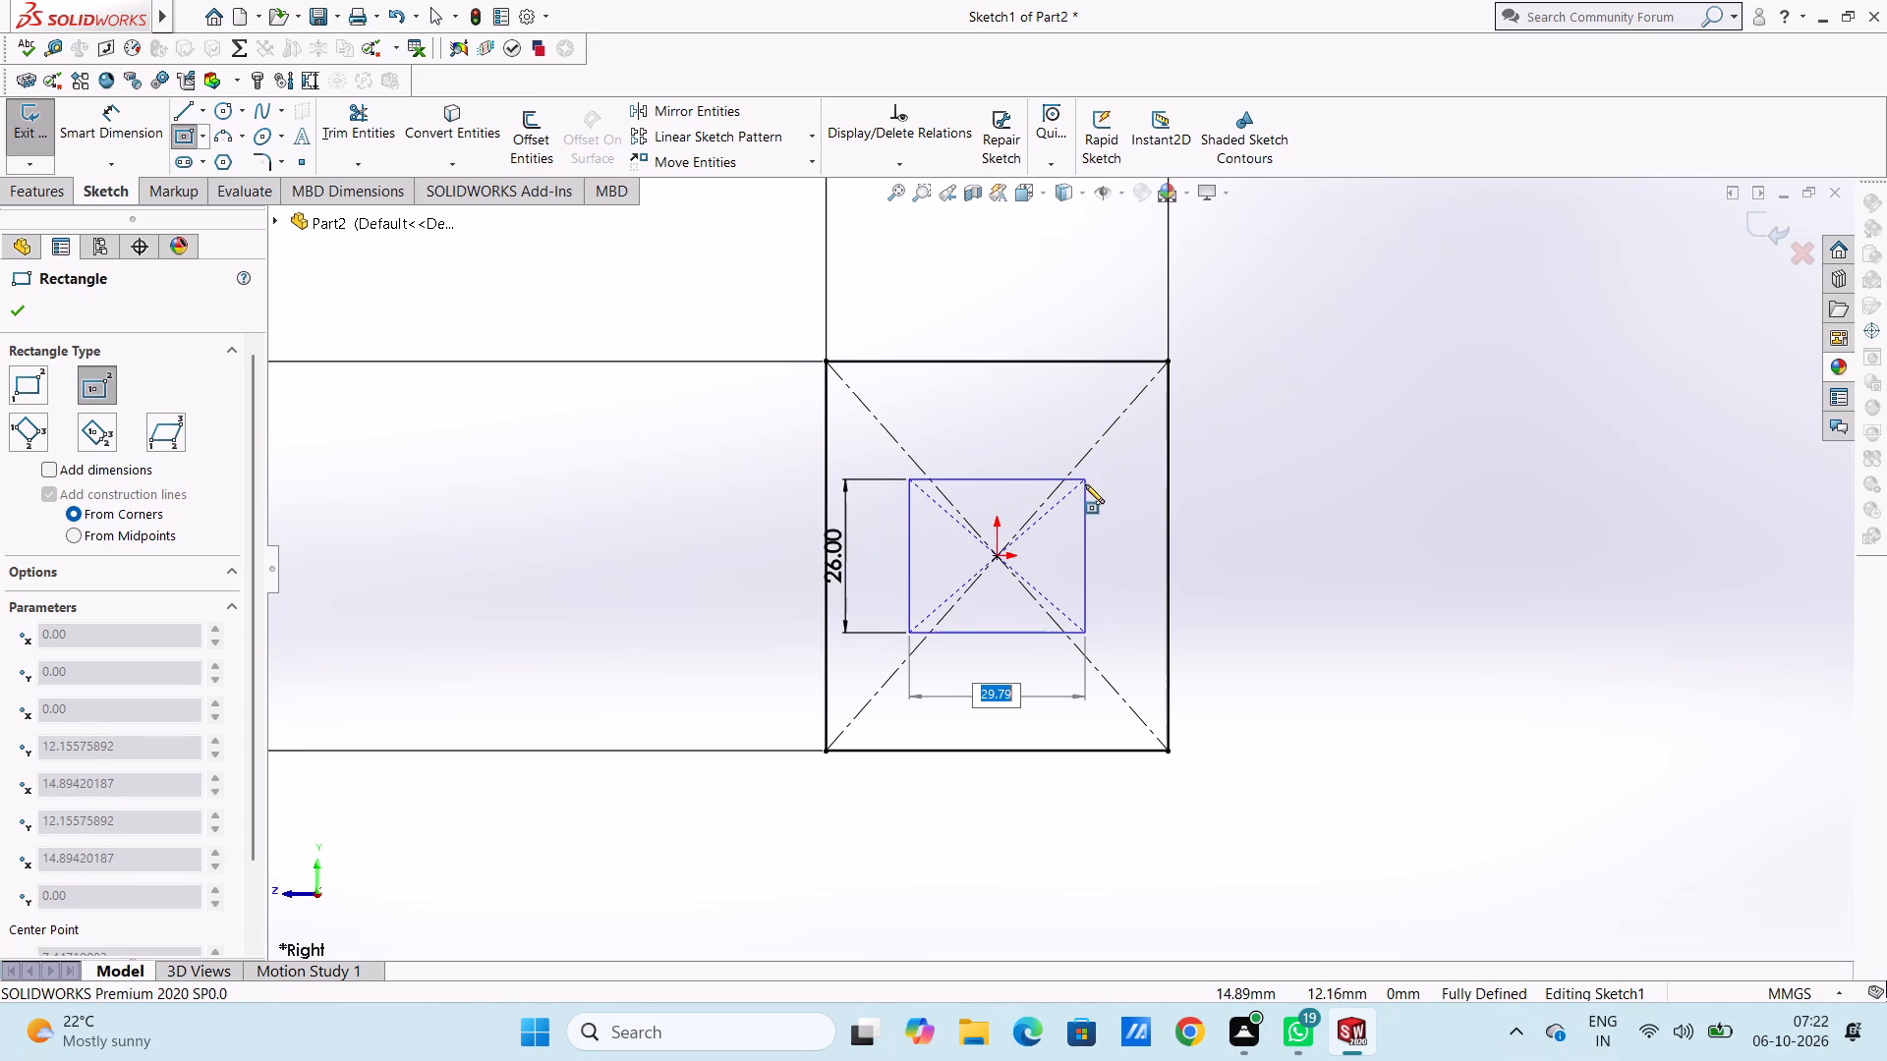
{"action": "type", "text": "27"}
{"action": "key", "text": "Return"}
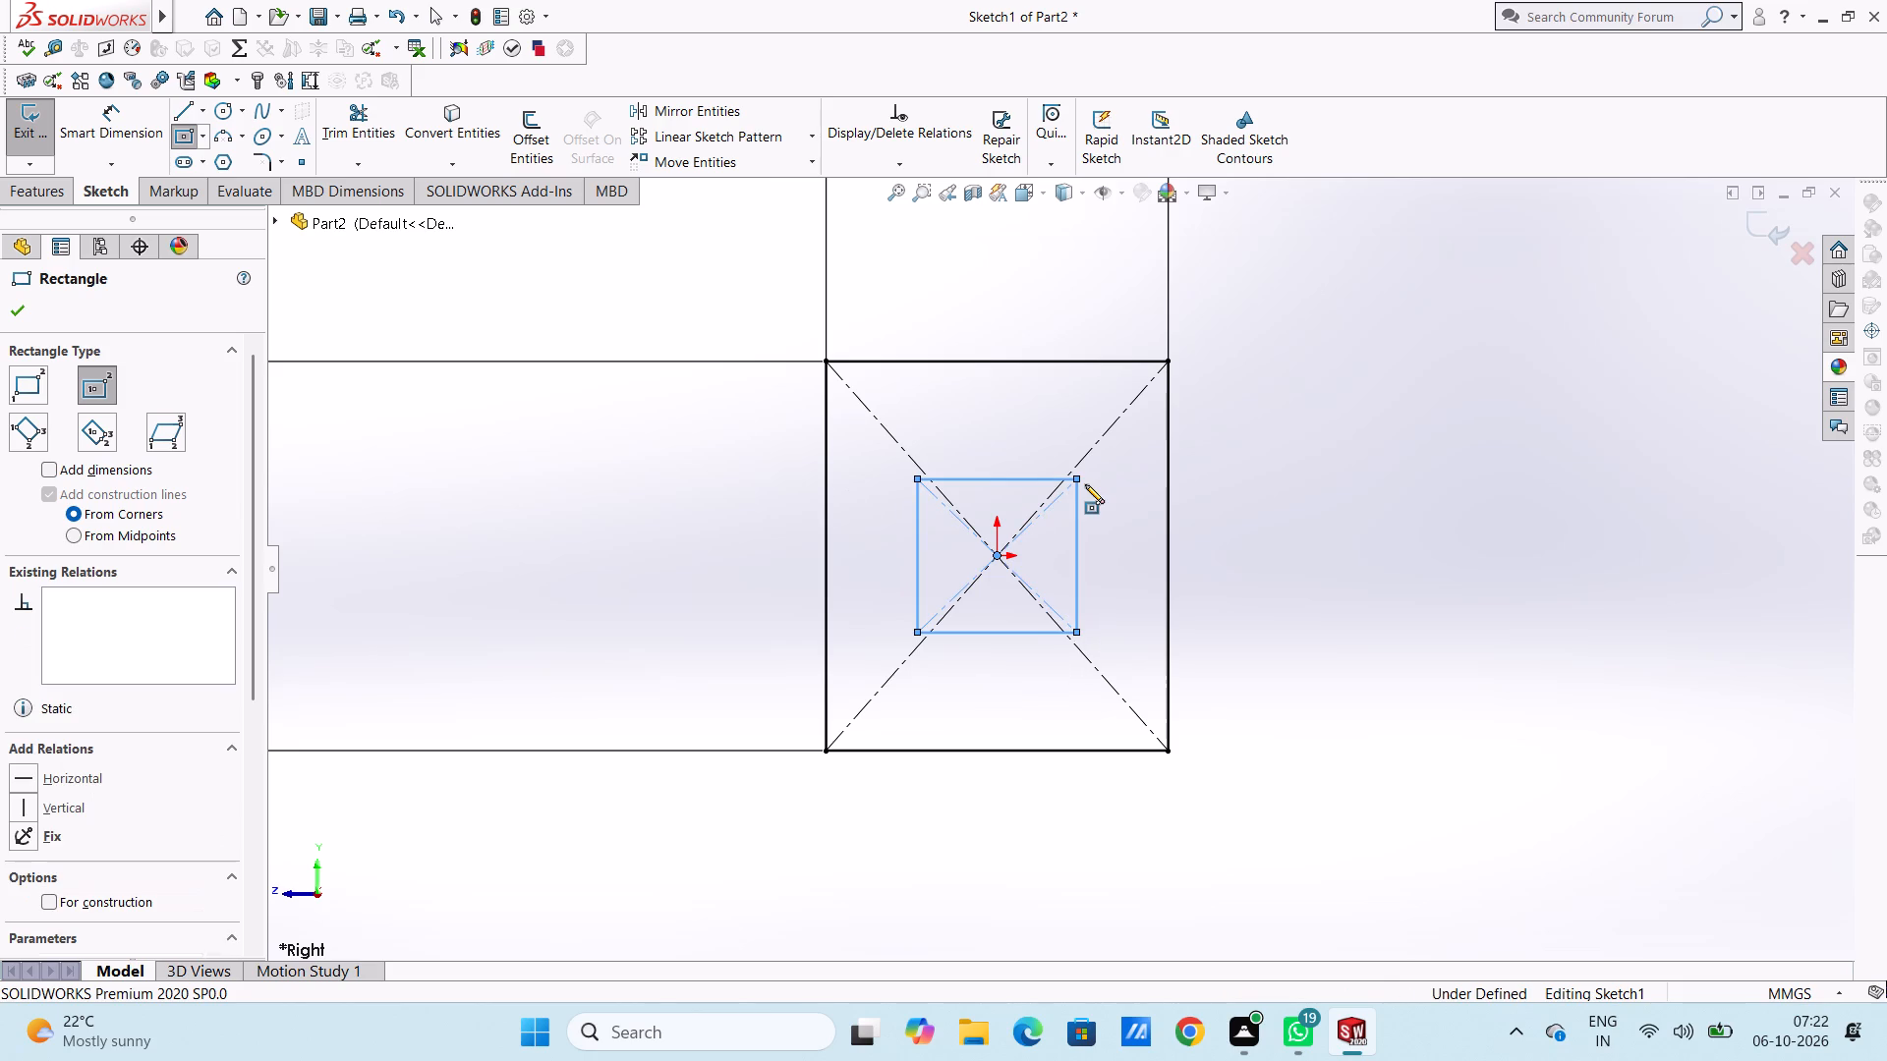
{"action": "left_click", "coordinate": [20, 307]}
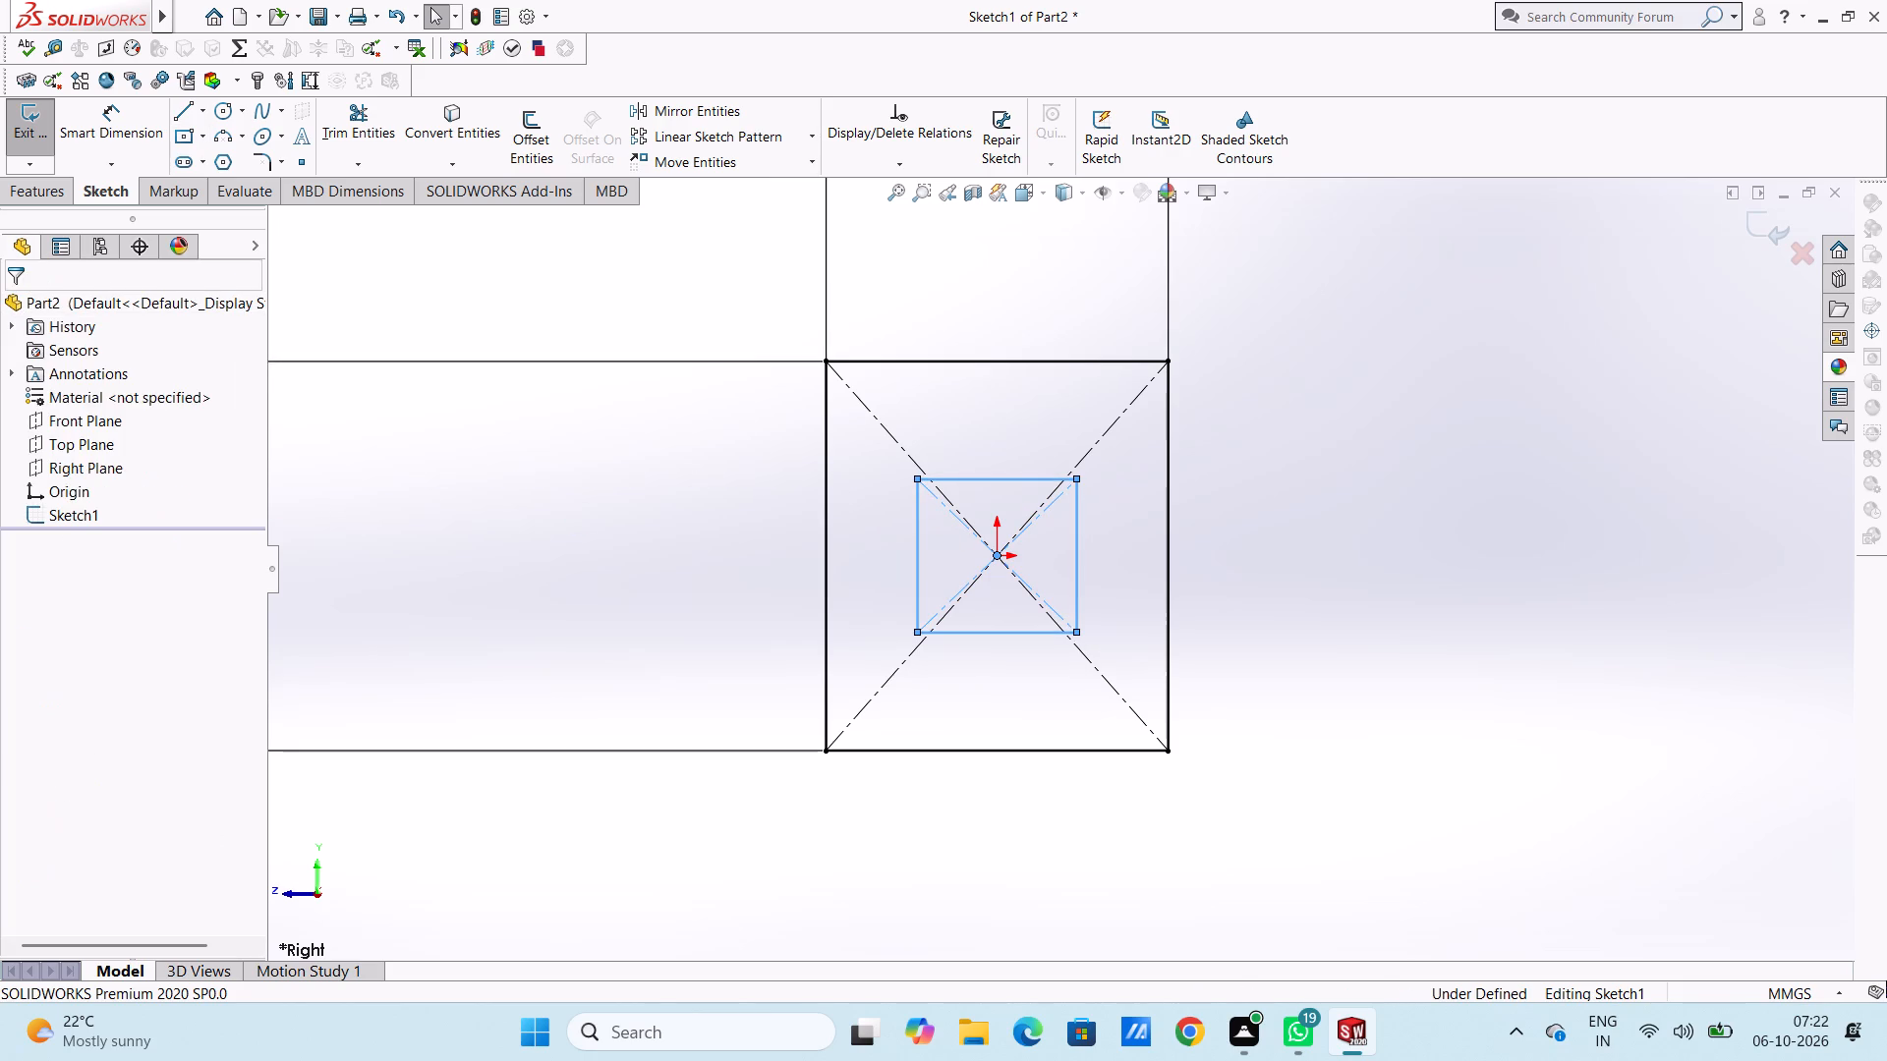
Dimension the inner rectangle with a height of 26 mm and a width of 27 mm.
{"action": "left_click", "coordinate": [128, 122]}
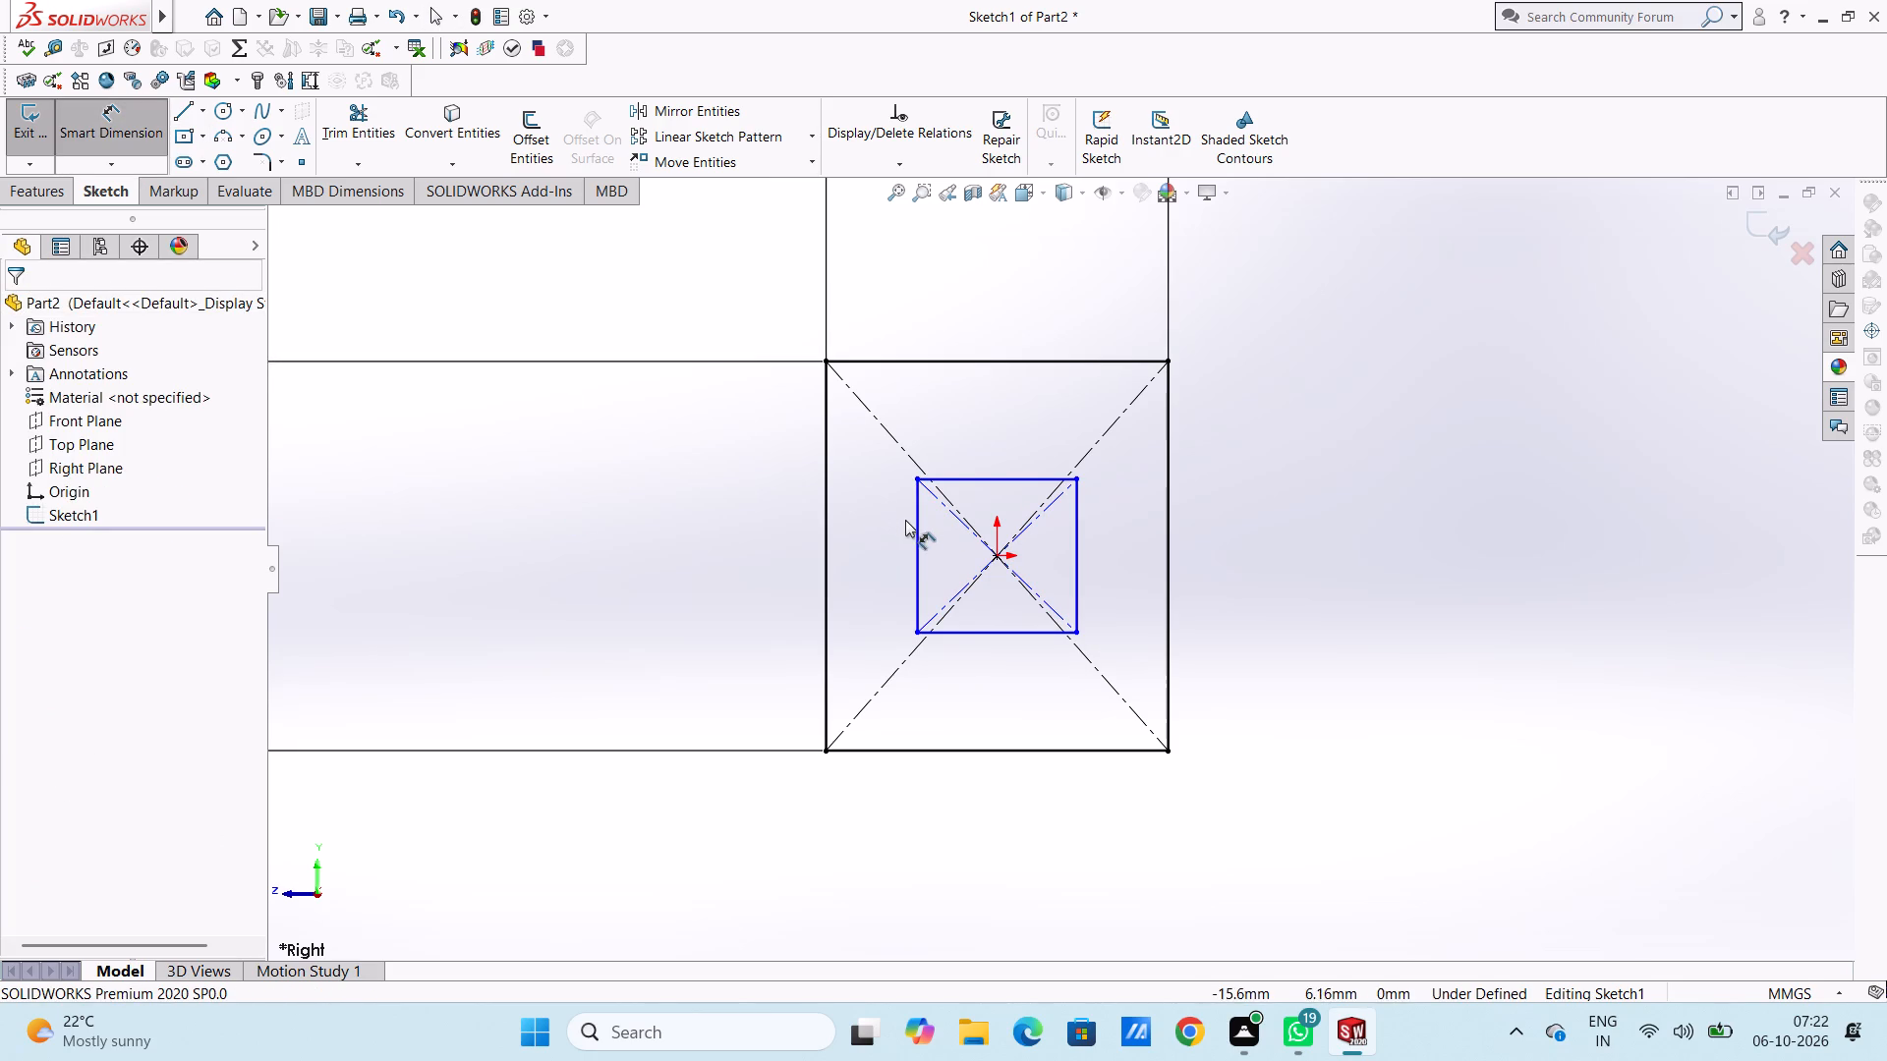
{"action": "left_click", "coordinate": [921, 530]}
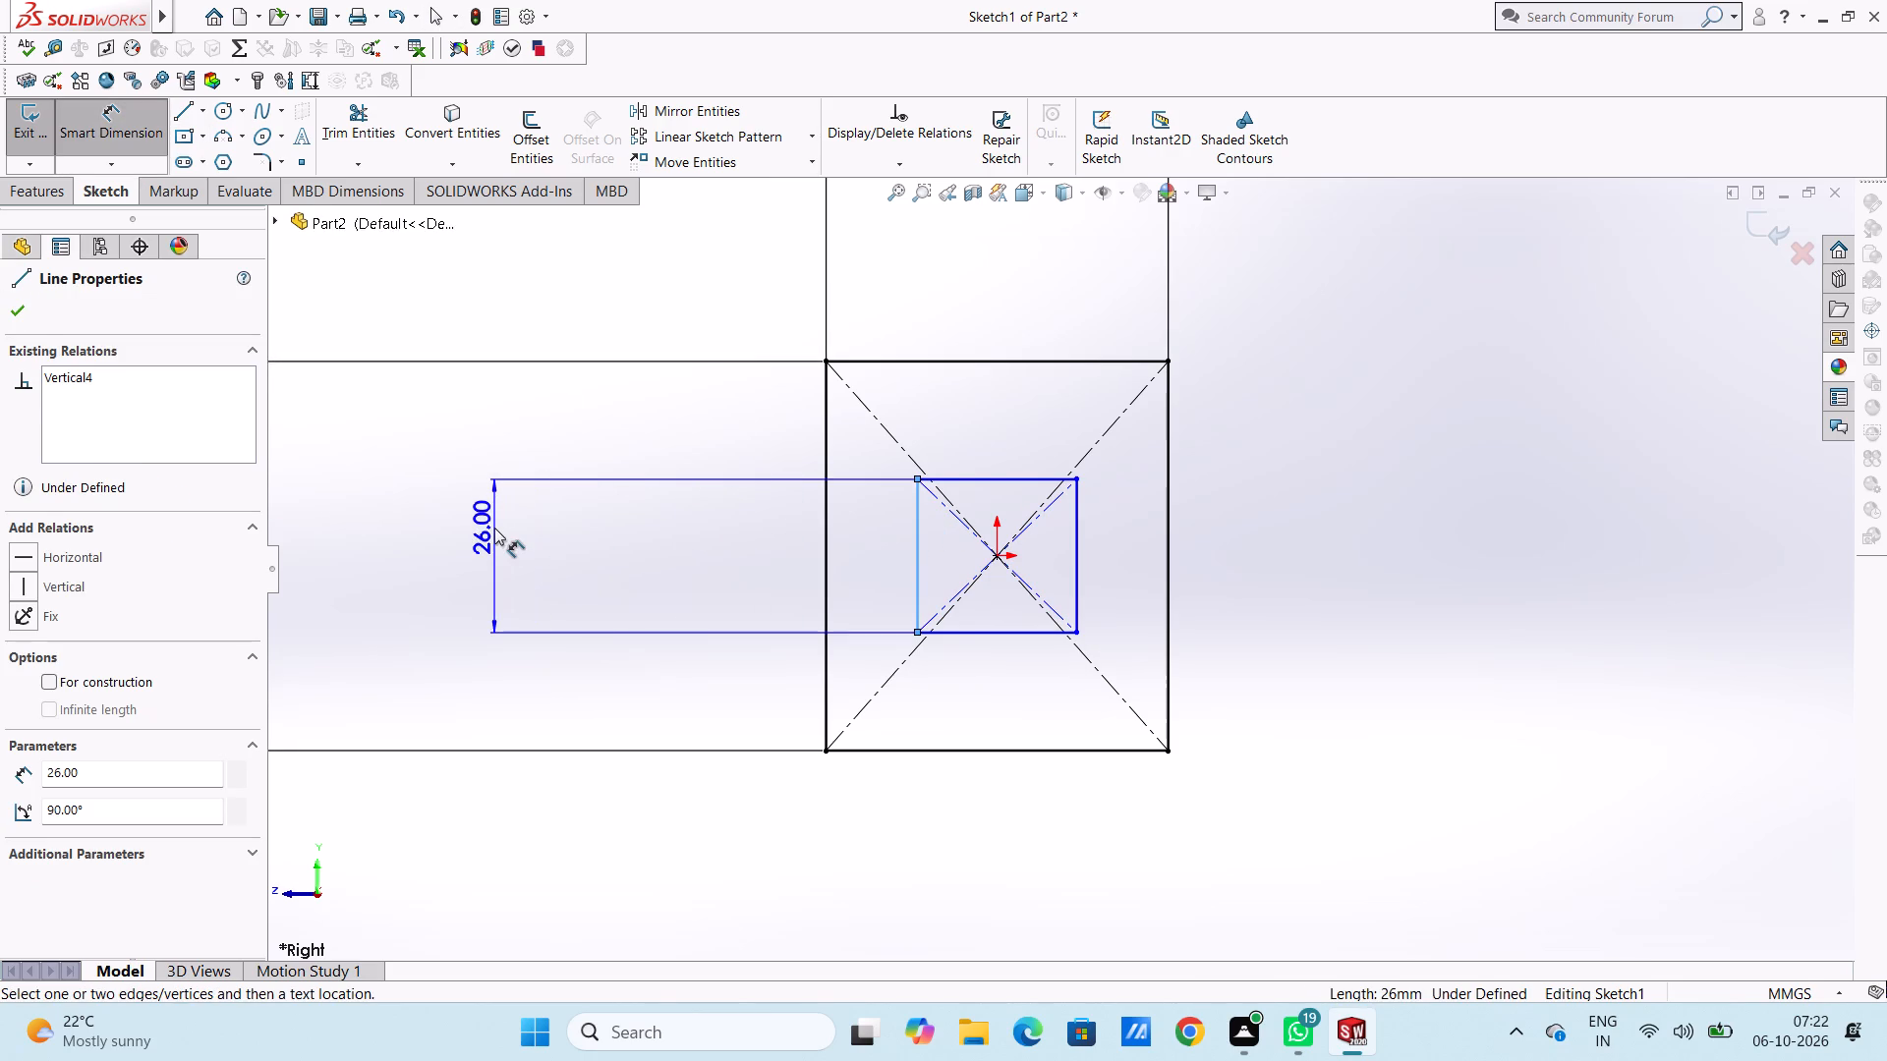
{"action": "left_click", "coordinate": [494, 528]}
{"action": "left_click", "coordinate": [416, 488]}
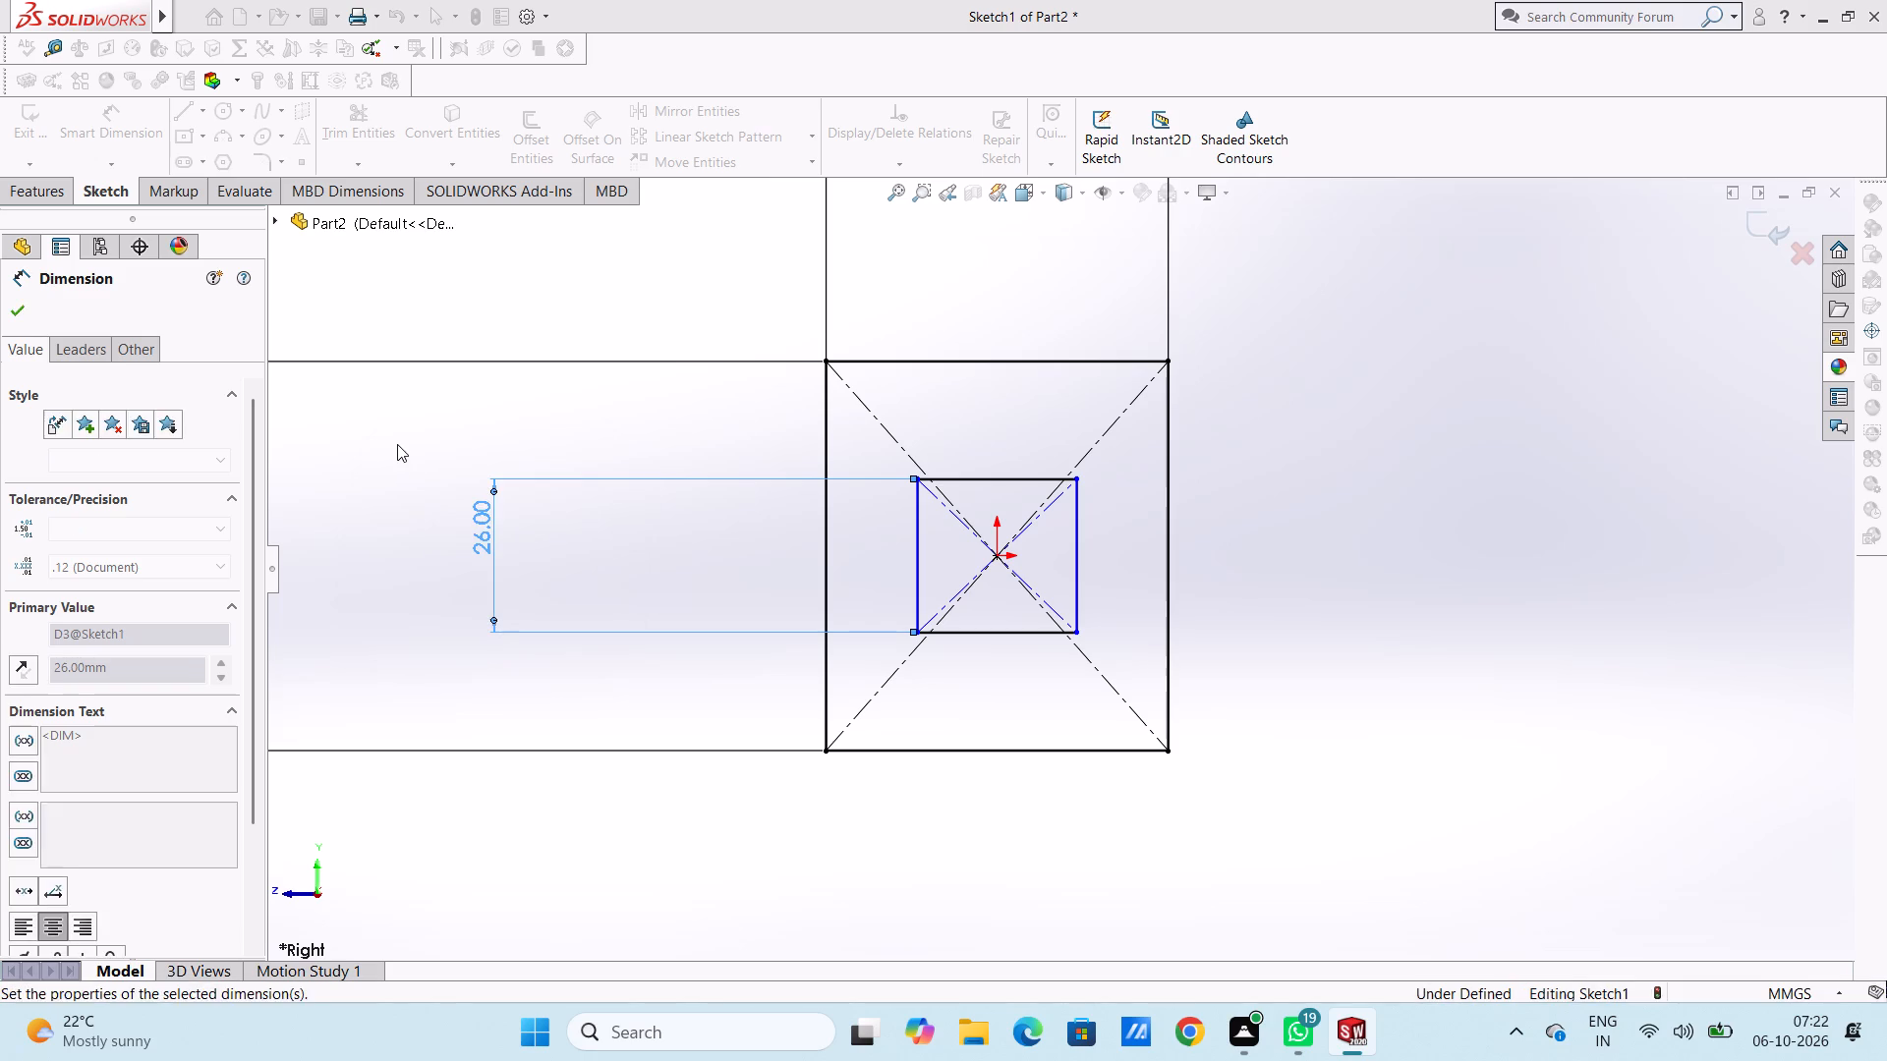
{"action": "left_click", "coordinate": [396, 441]}
{"action": "left_click", "coordinate": [1003, 632]}
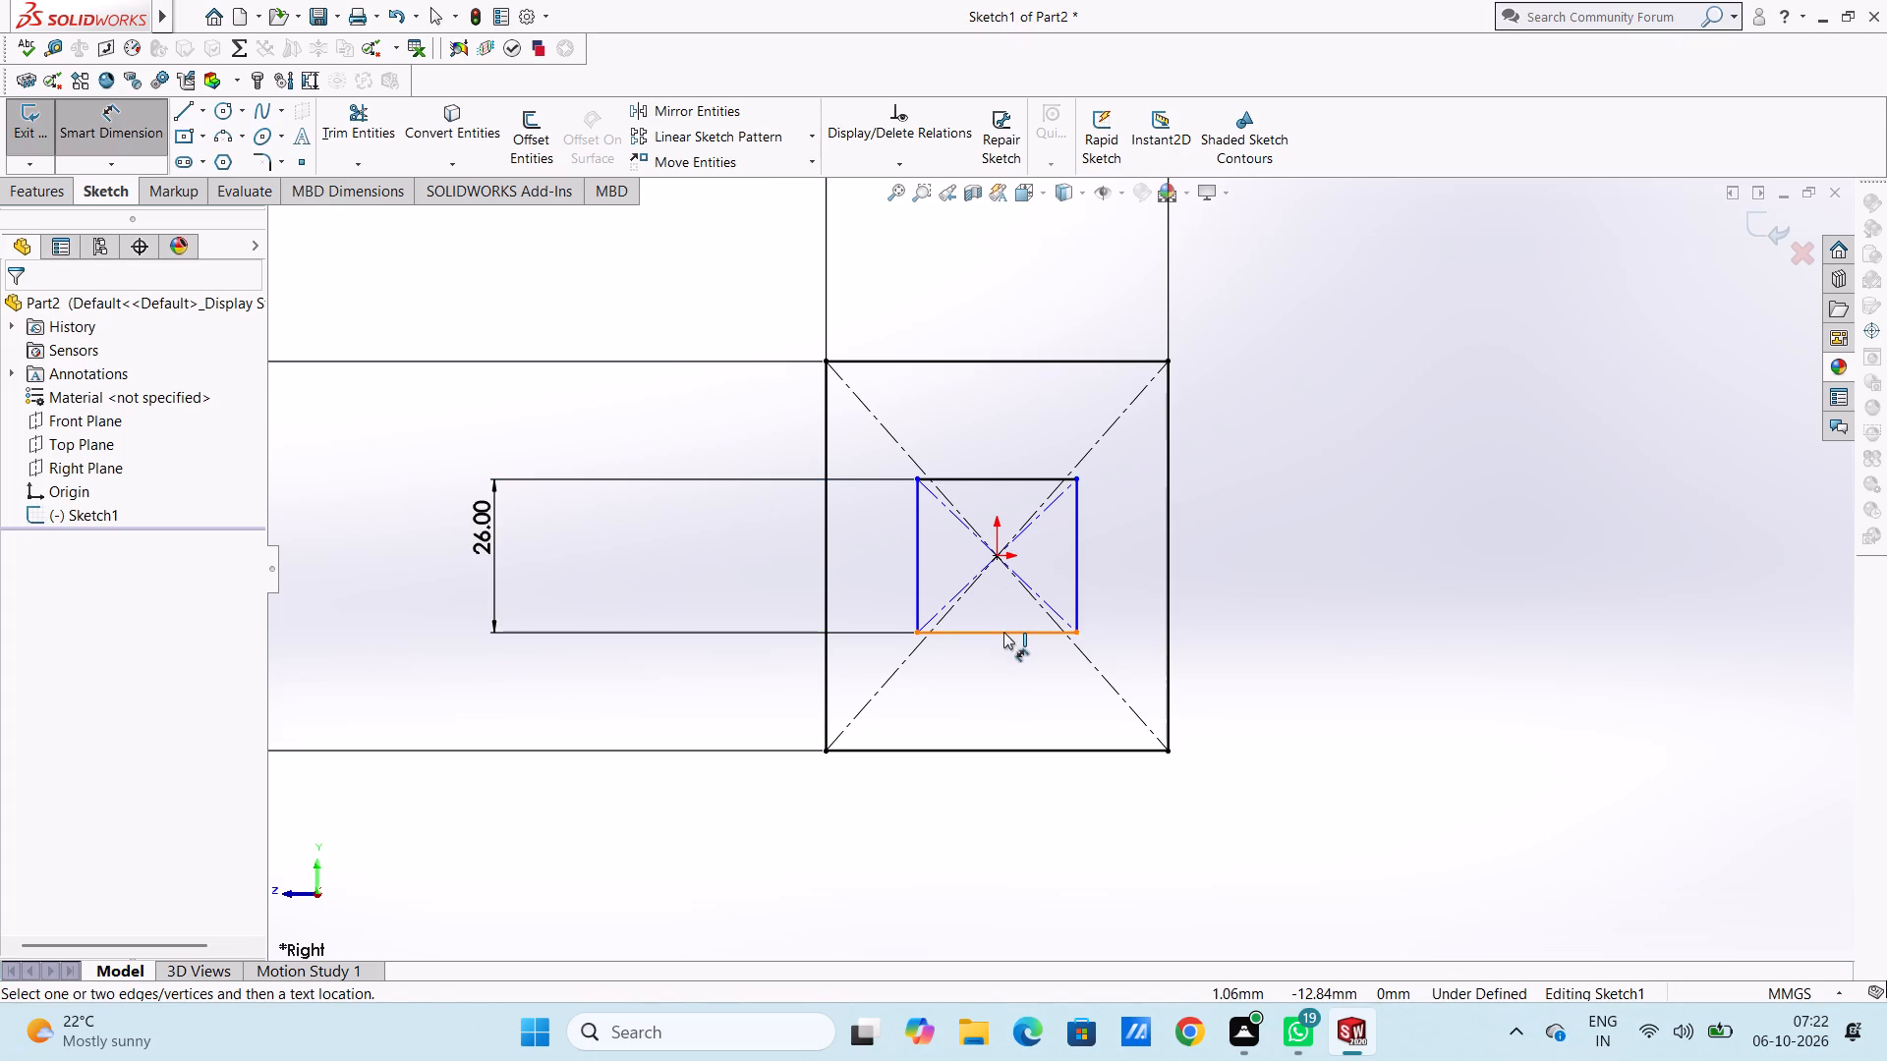
{"action": "left_click", "coordinate": [969, 891]}
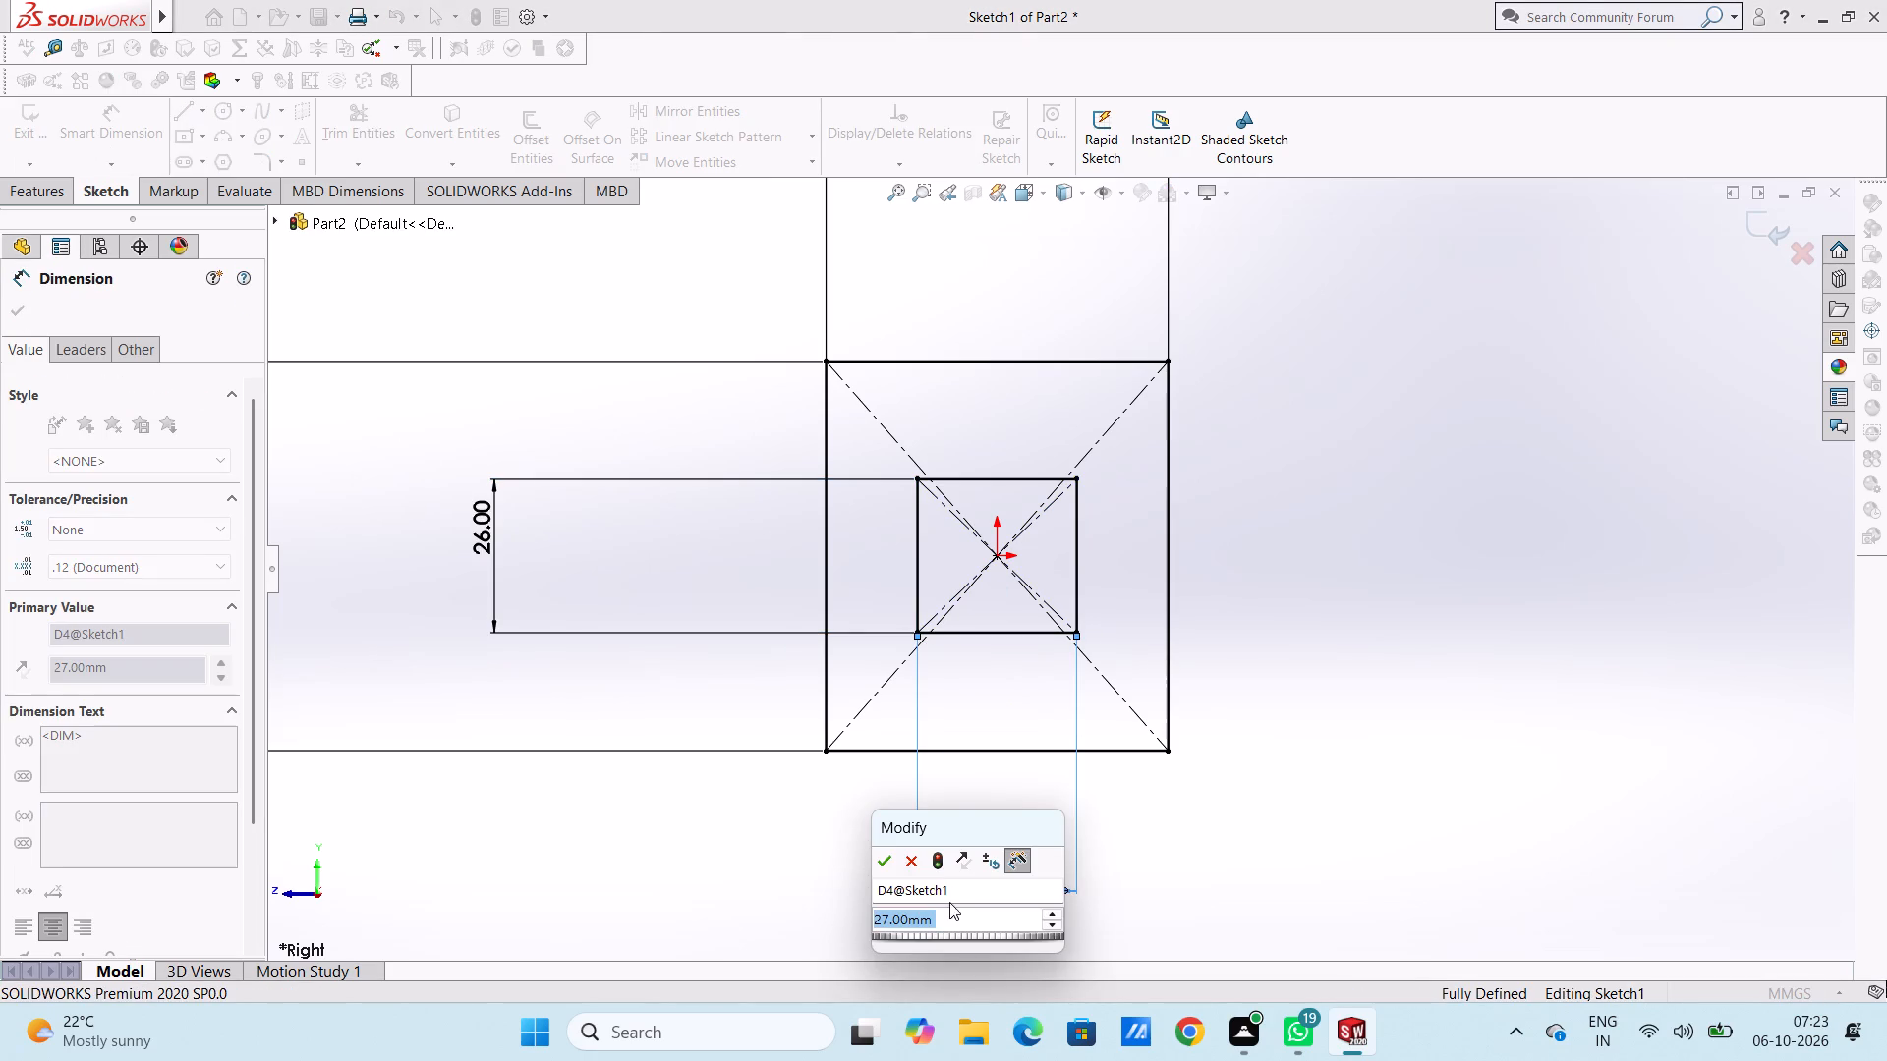
{"action": "left_click", "coordinate": [888, 853]}
{"action": "left_click", "coordinate": [838, 856]}
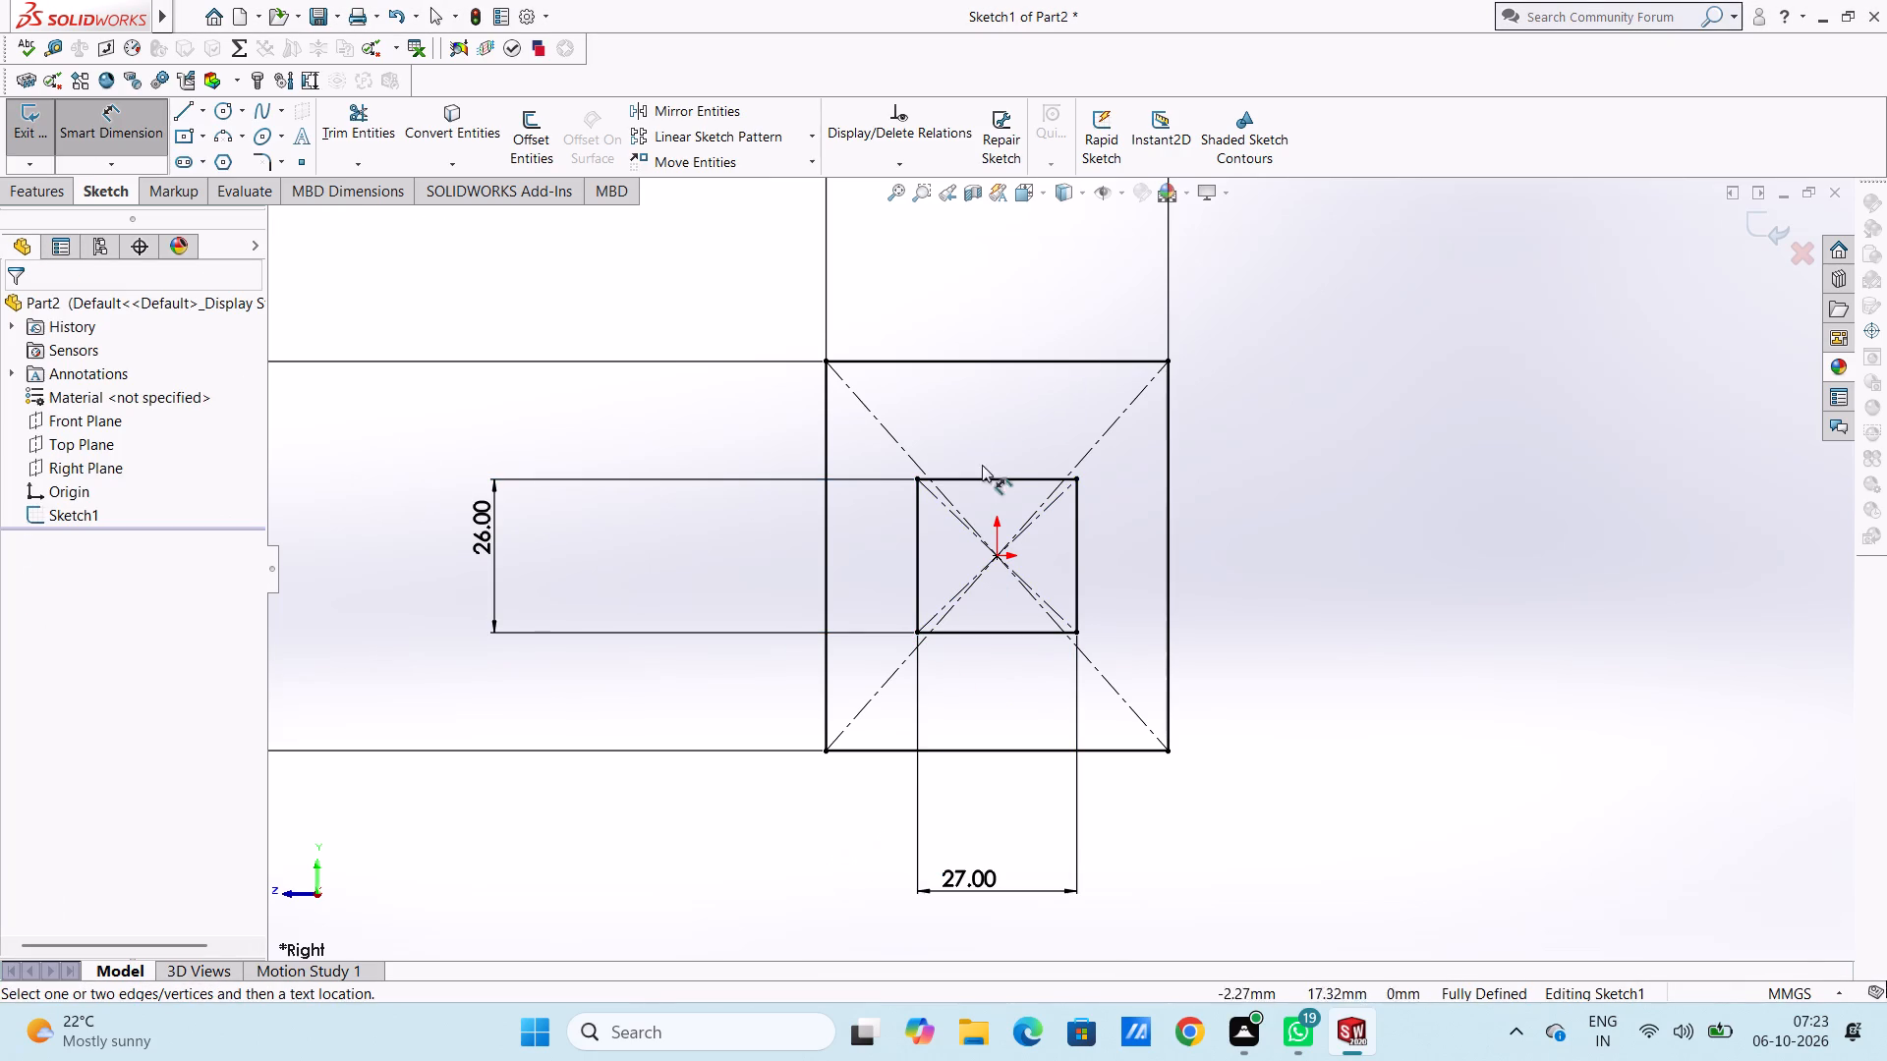
Round all four corners of the inner rectangle with 6 mm sketch fillets.
{"action": "scroll", "coordinate": [1017, 469], "scroll_direction": "down", "scroll_amount": 2}
{"action": "scroll", "coordinate": [1016, 499], "scroll_direction": "up", "scroll_amount": 4}
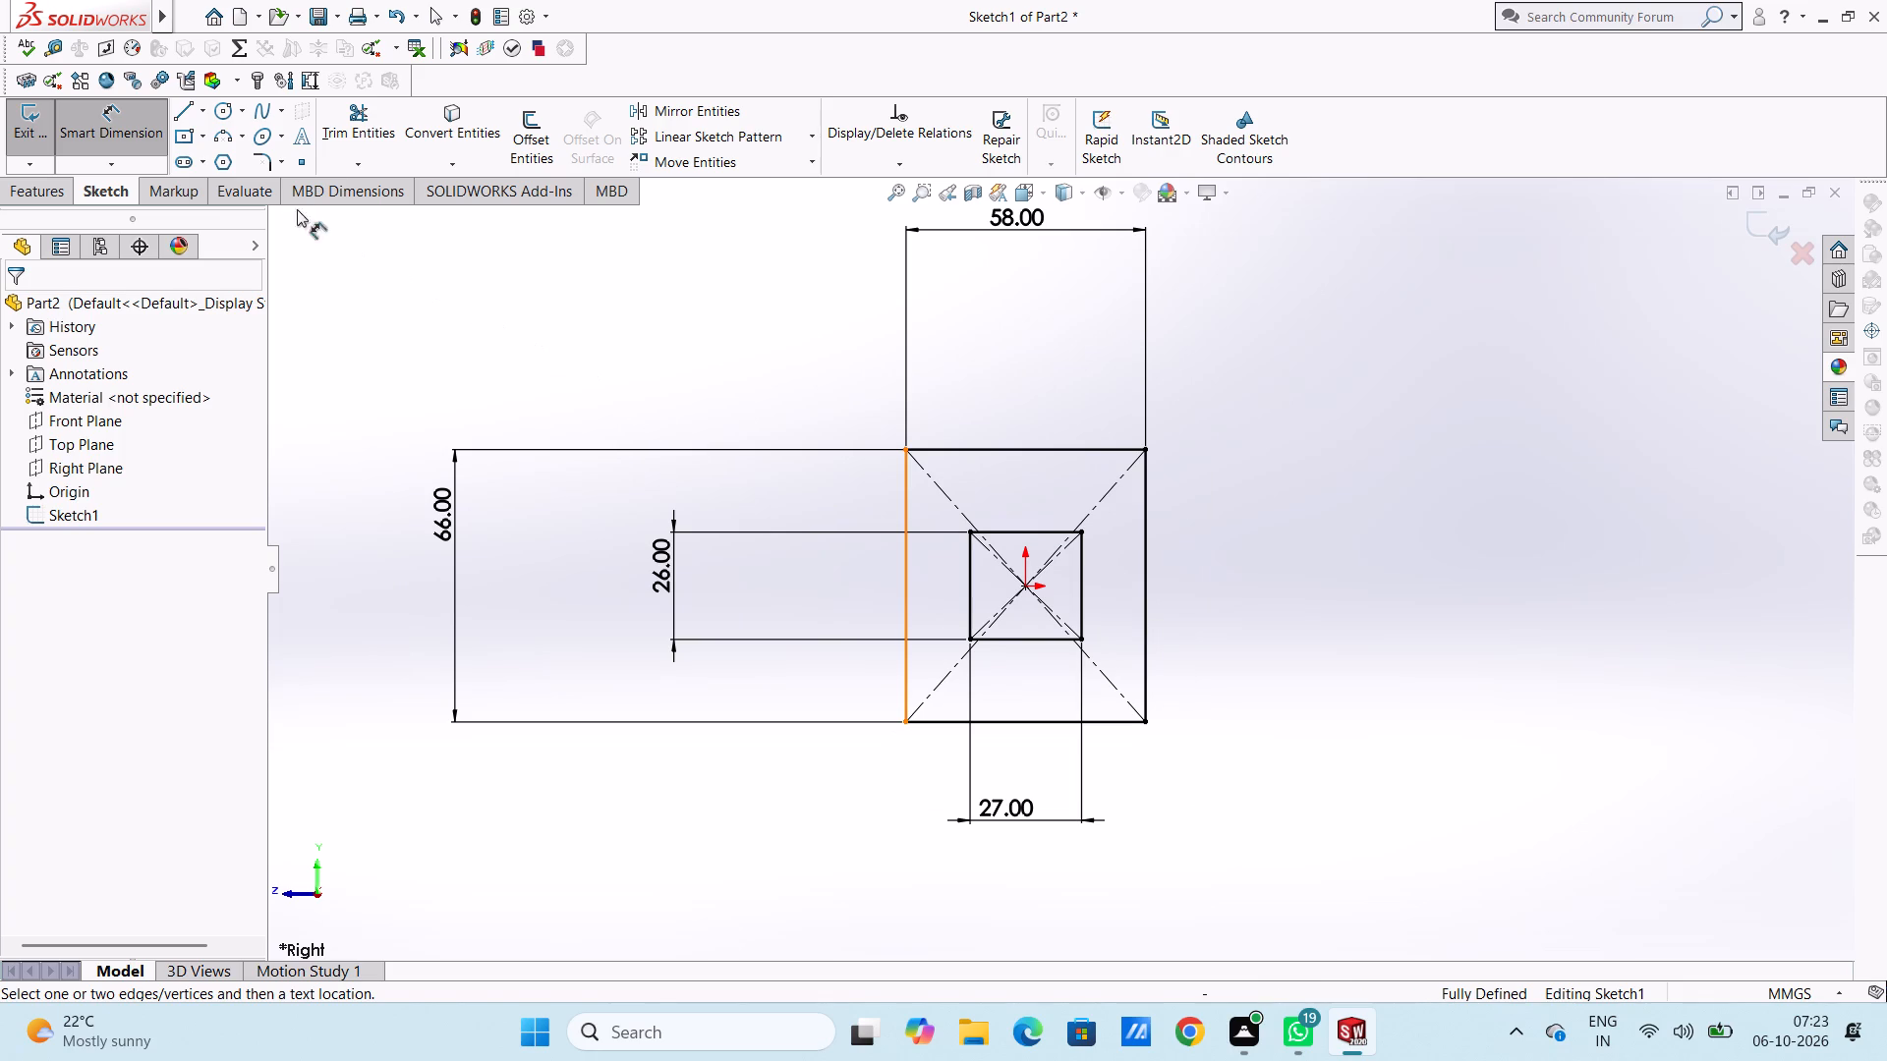
{"action": "left_click", "coordinate": [263, 163]}
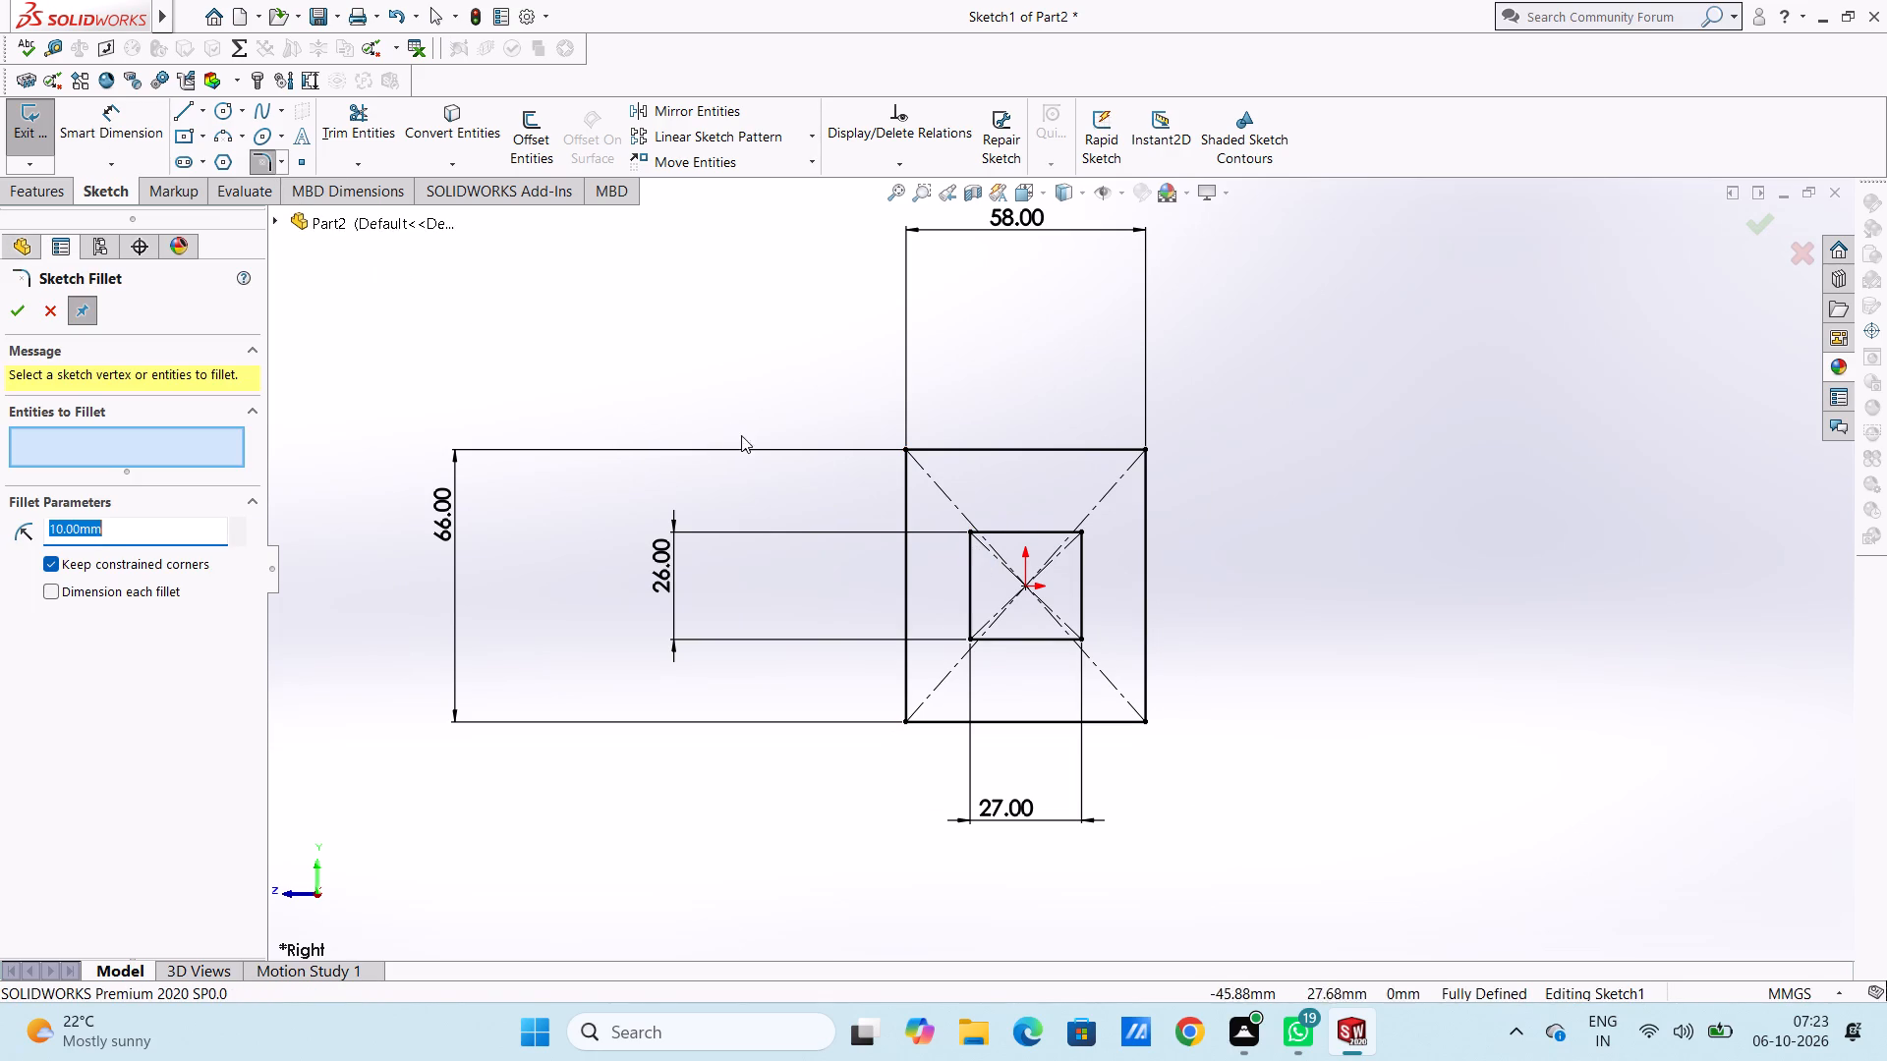
{"action": "key", "text": "6"}
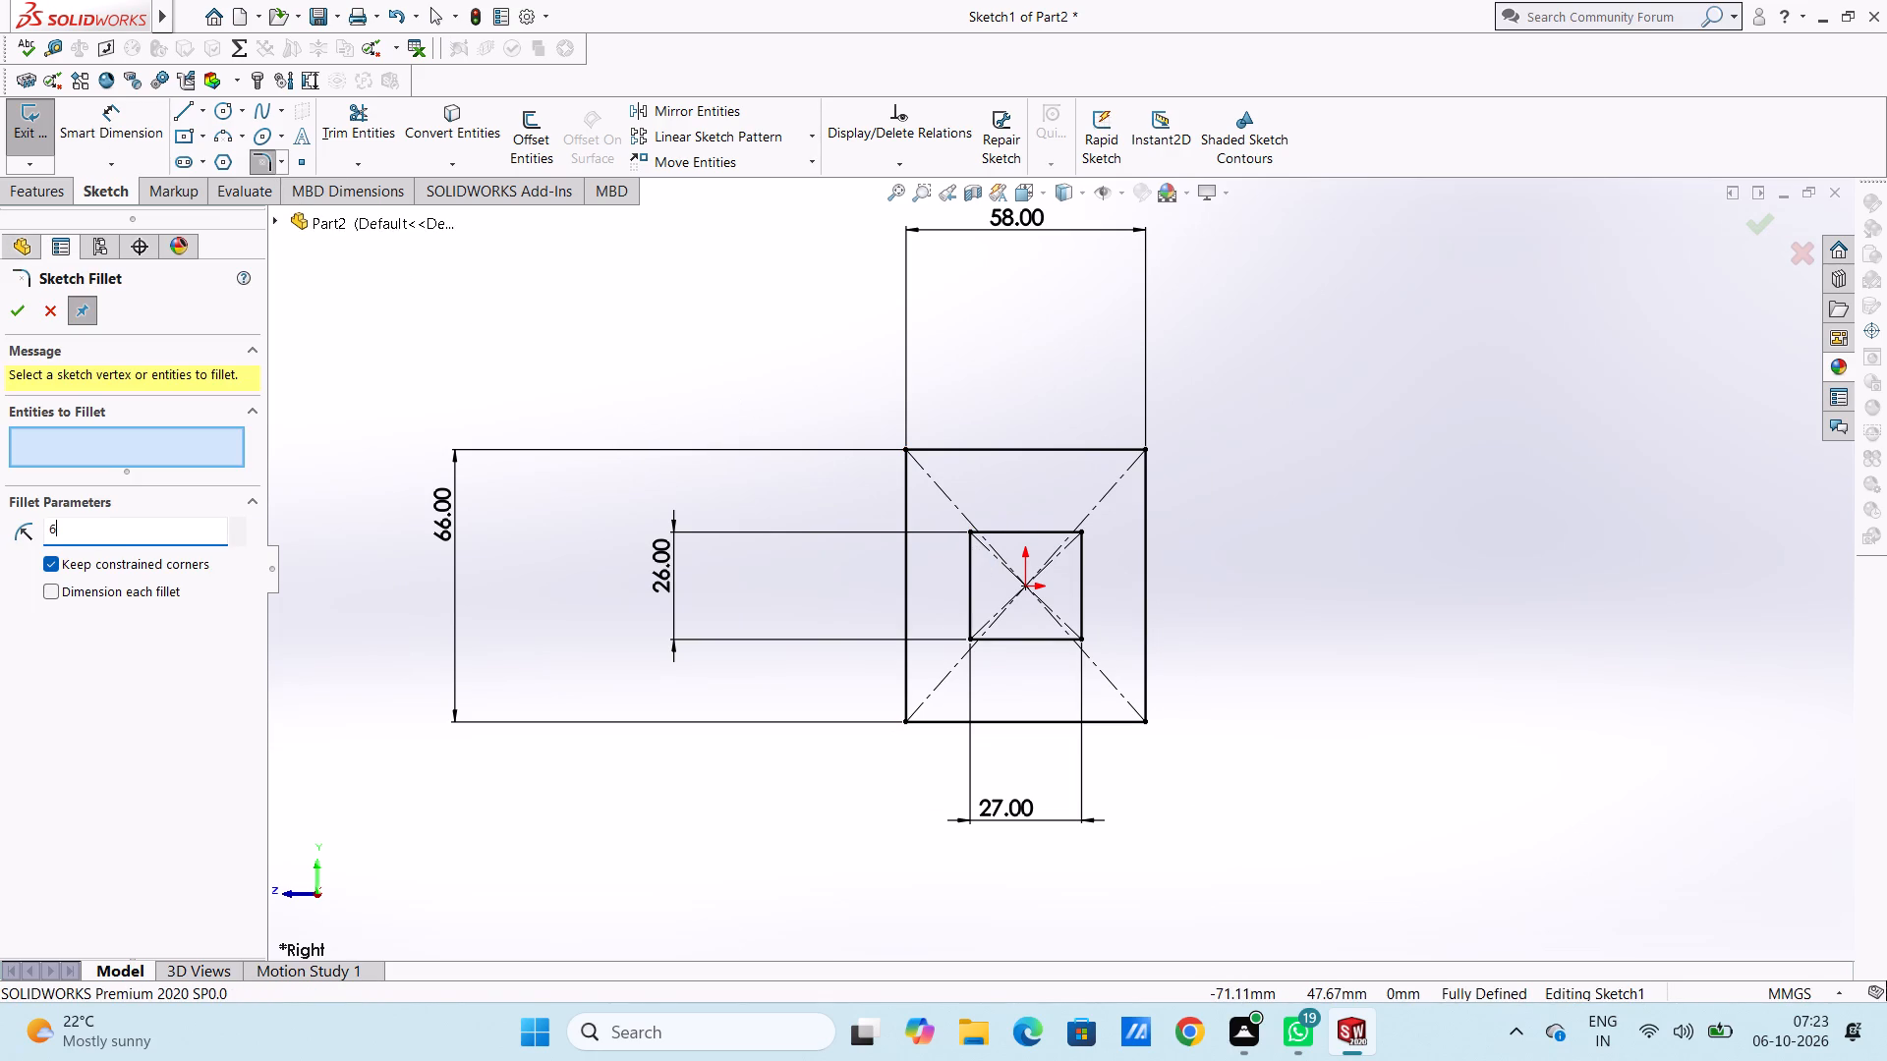
{"action": "key", "text": "Return"}
{"action": "left_click", "coordinate": [973, 527]}
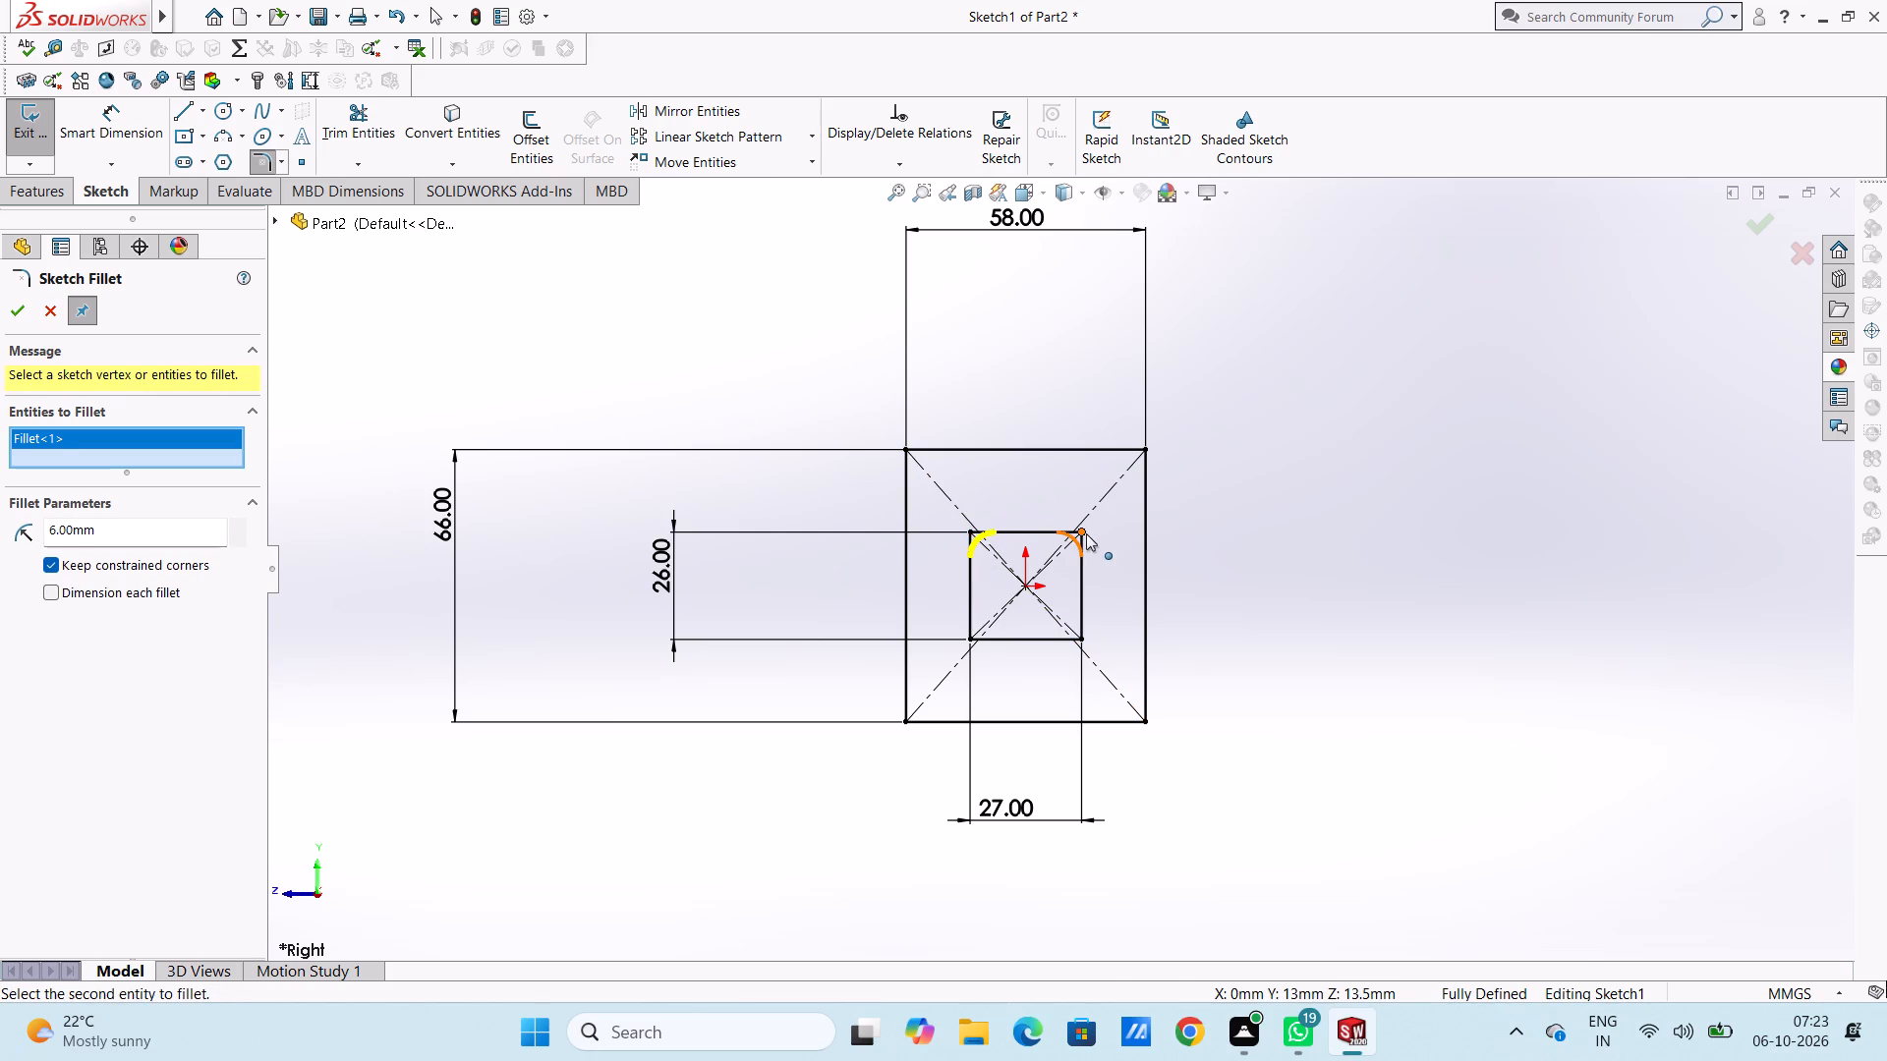
{"action": "left_click", "coordinate": [1086, 533]}
{"action": "left_click", "coordinate": [1082, 638]}
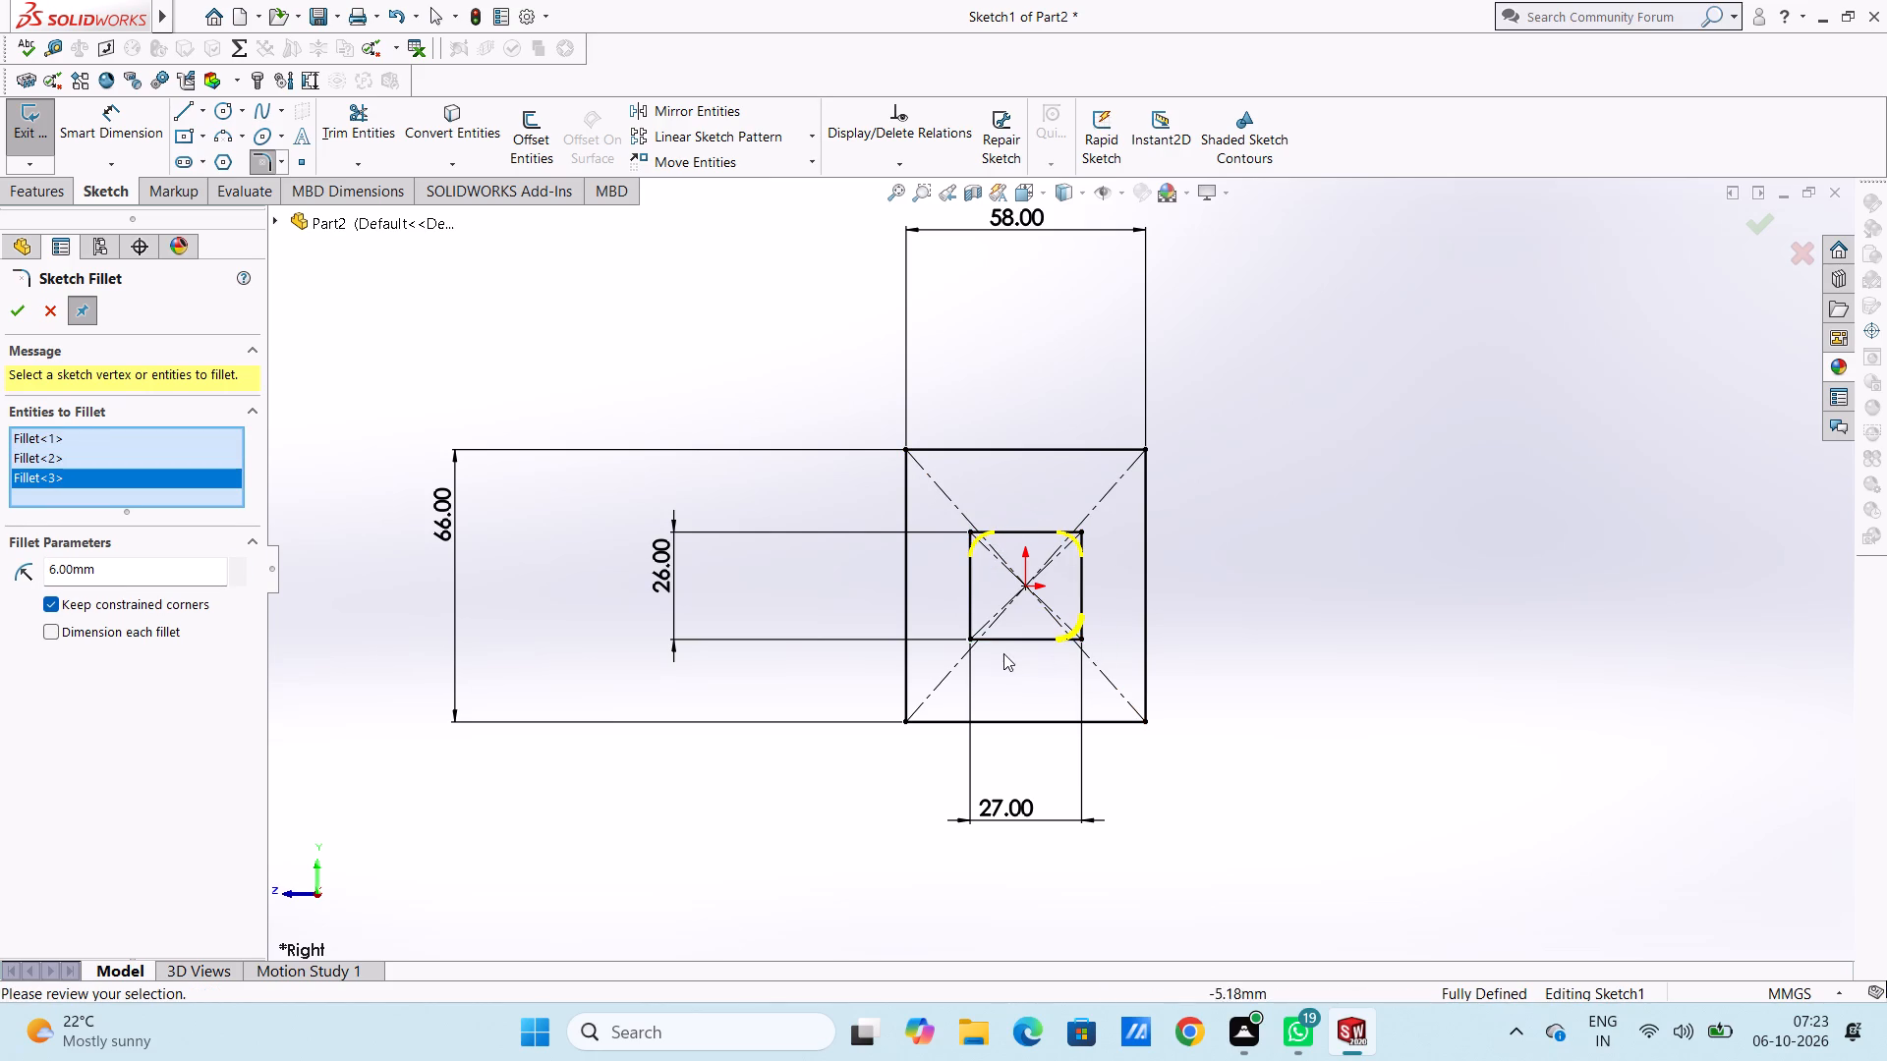
{"action": "left_click", "coordinate": [966, 638]}
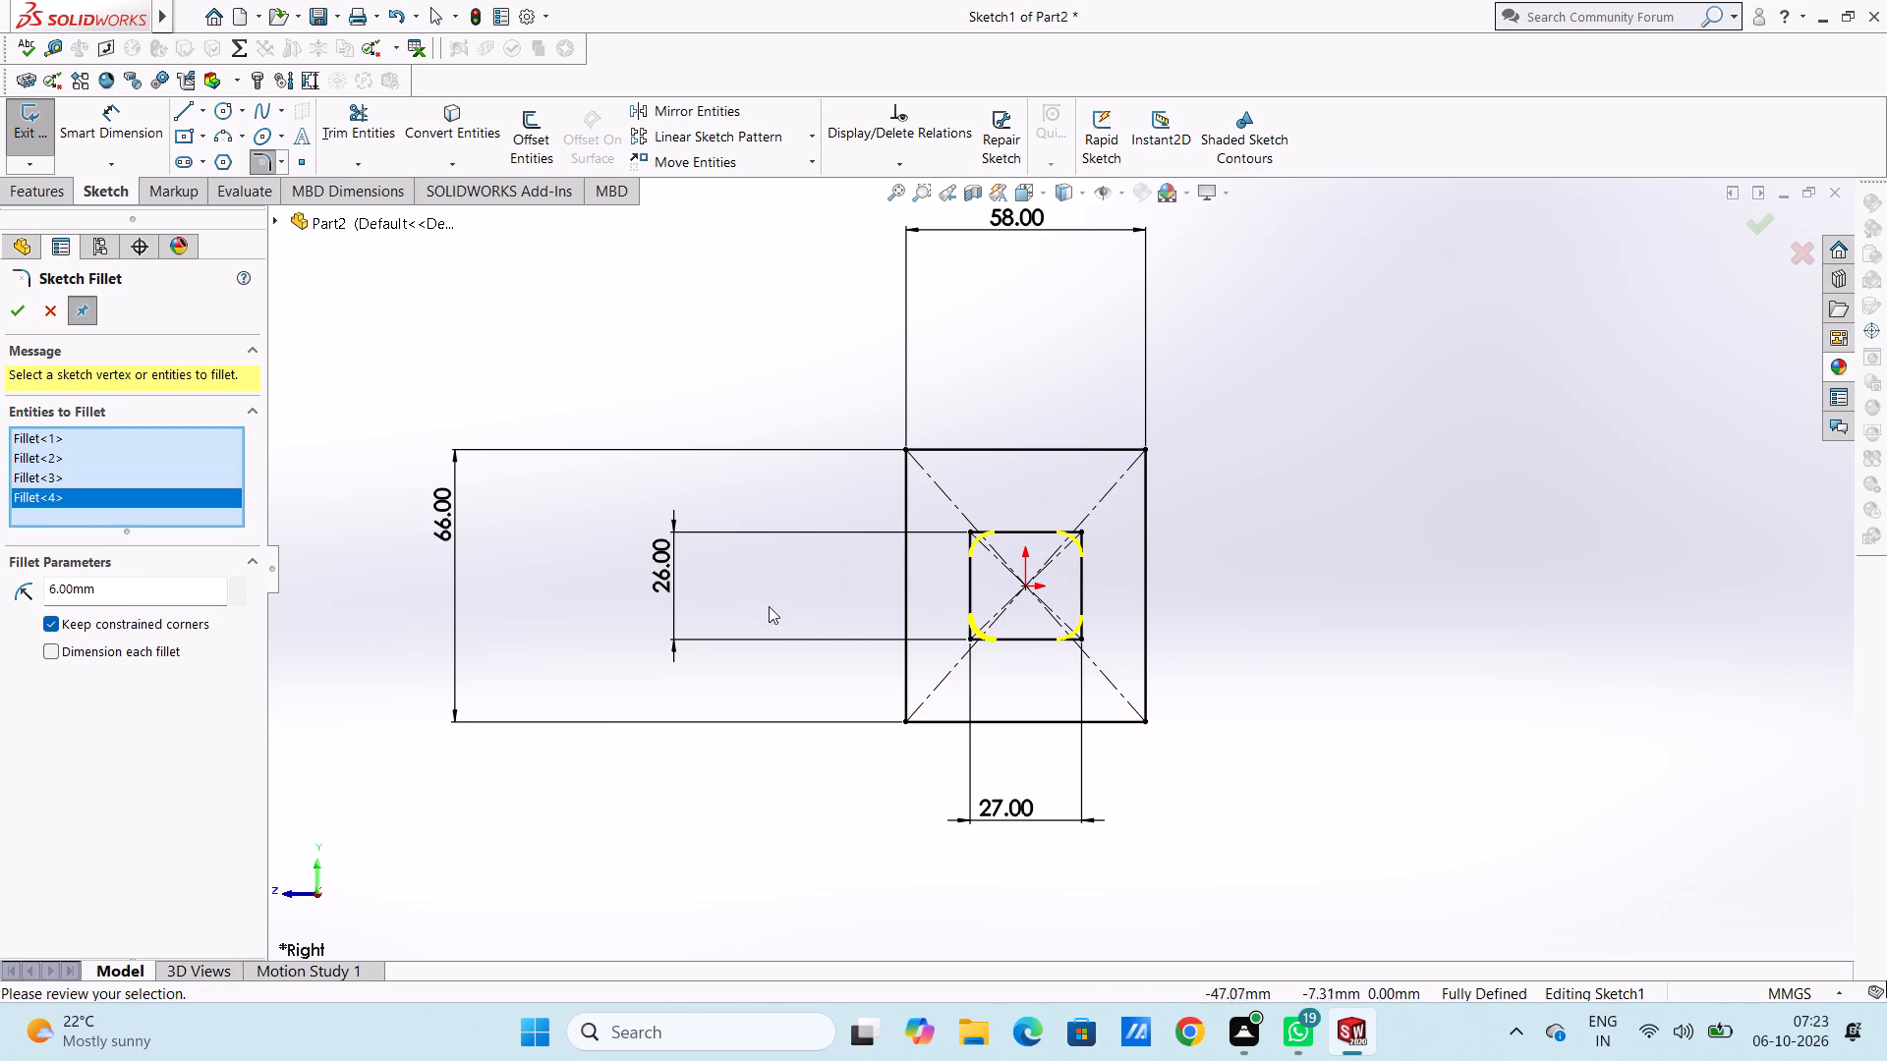
{"action": "left_click", "coordinate": [18, 315]}
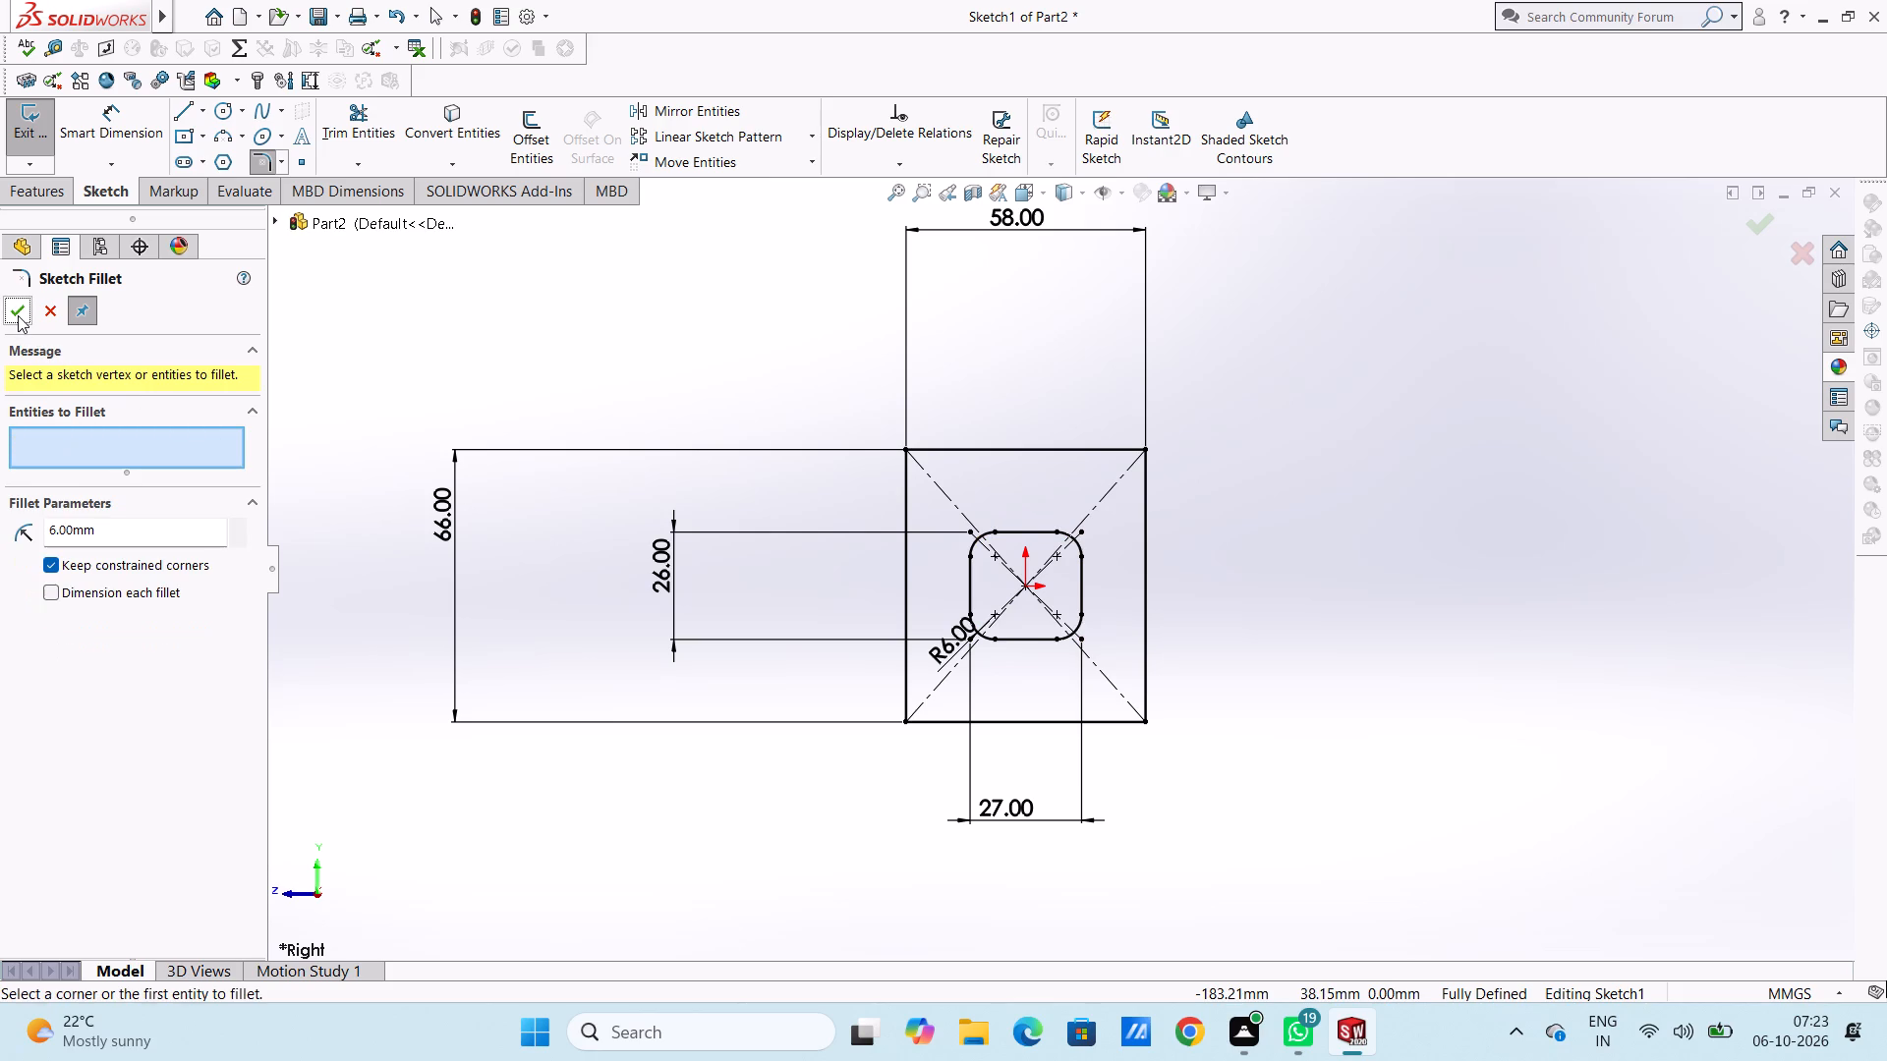
{"action": "left_click", "coordinate": [20, 315]}
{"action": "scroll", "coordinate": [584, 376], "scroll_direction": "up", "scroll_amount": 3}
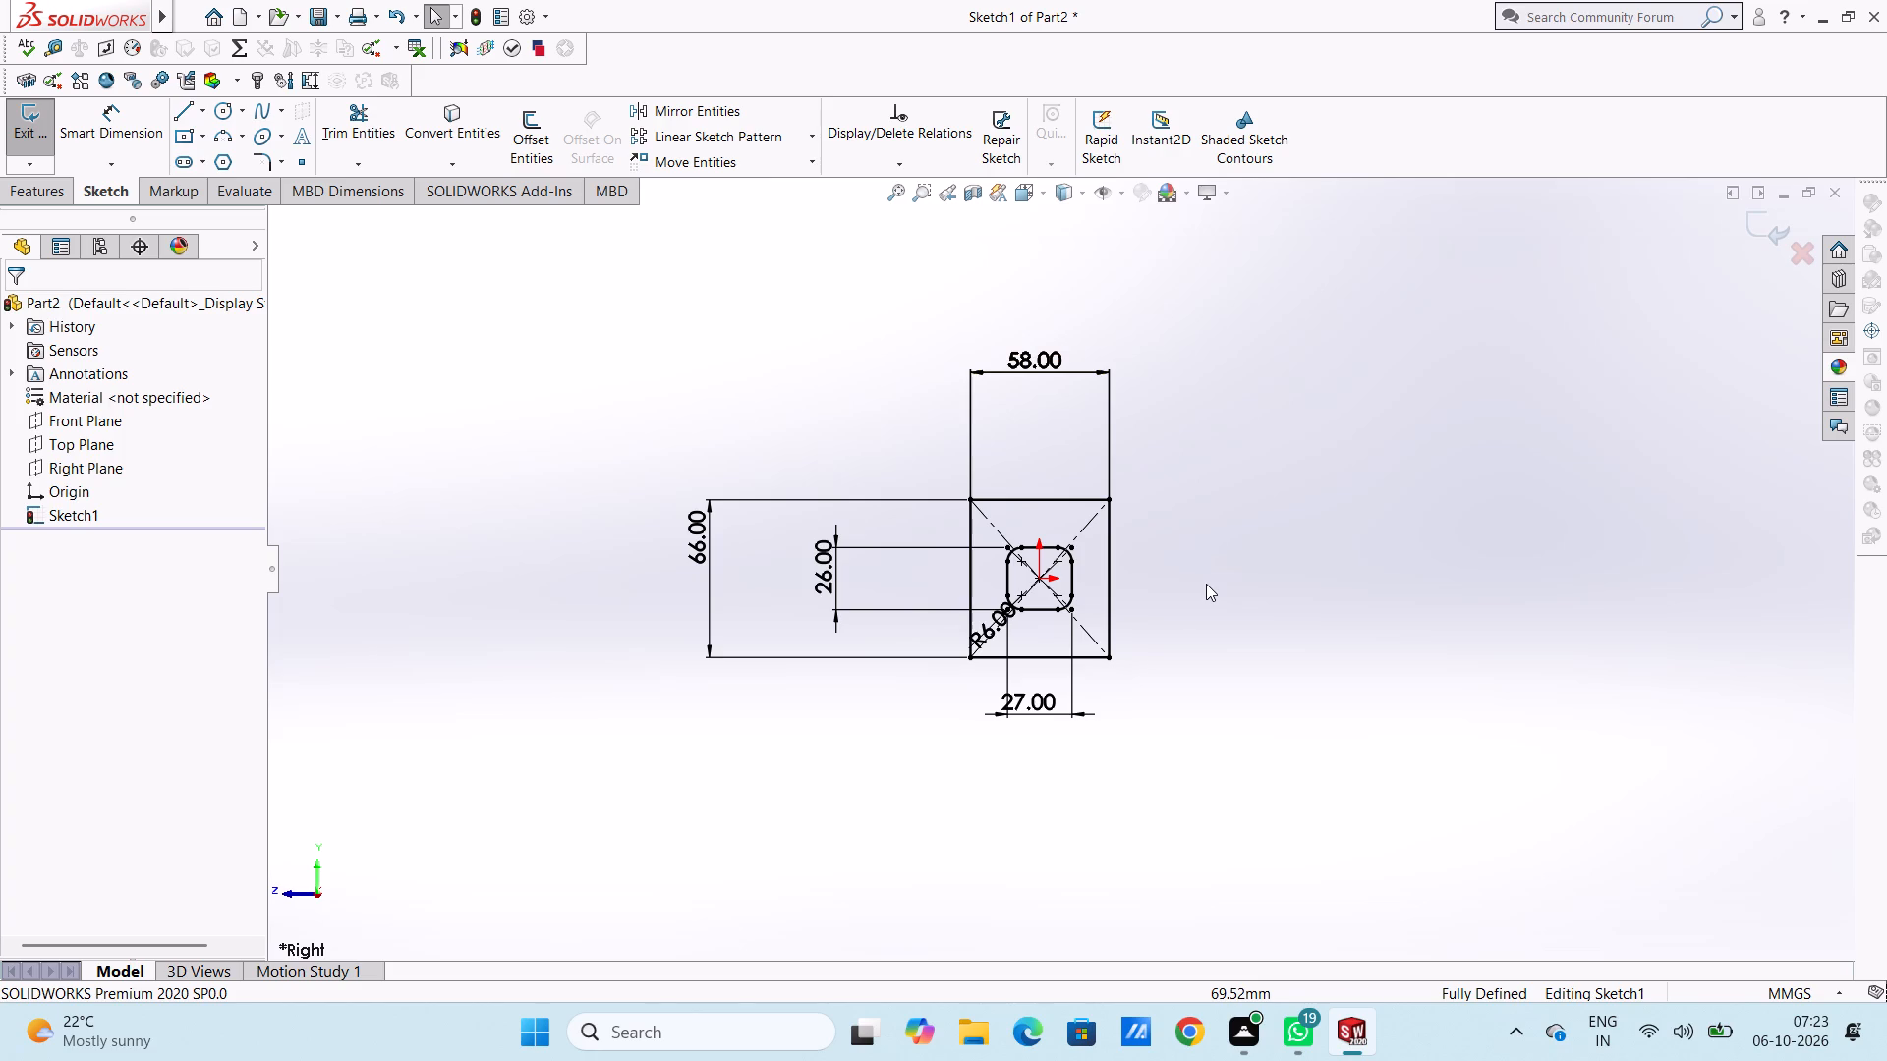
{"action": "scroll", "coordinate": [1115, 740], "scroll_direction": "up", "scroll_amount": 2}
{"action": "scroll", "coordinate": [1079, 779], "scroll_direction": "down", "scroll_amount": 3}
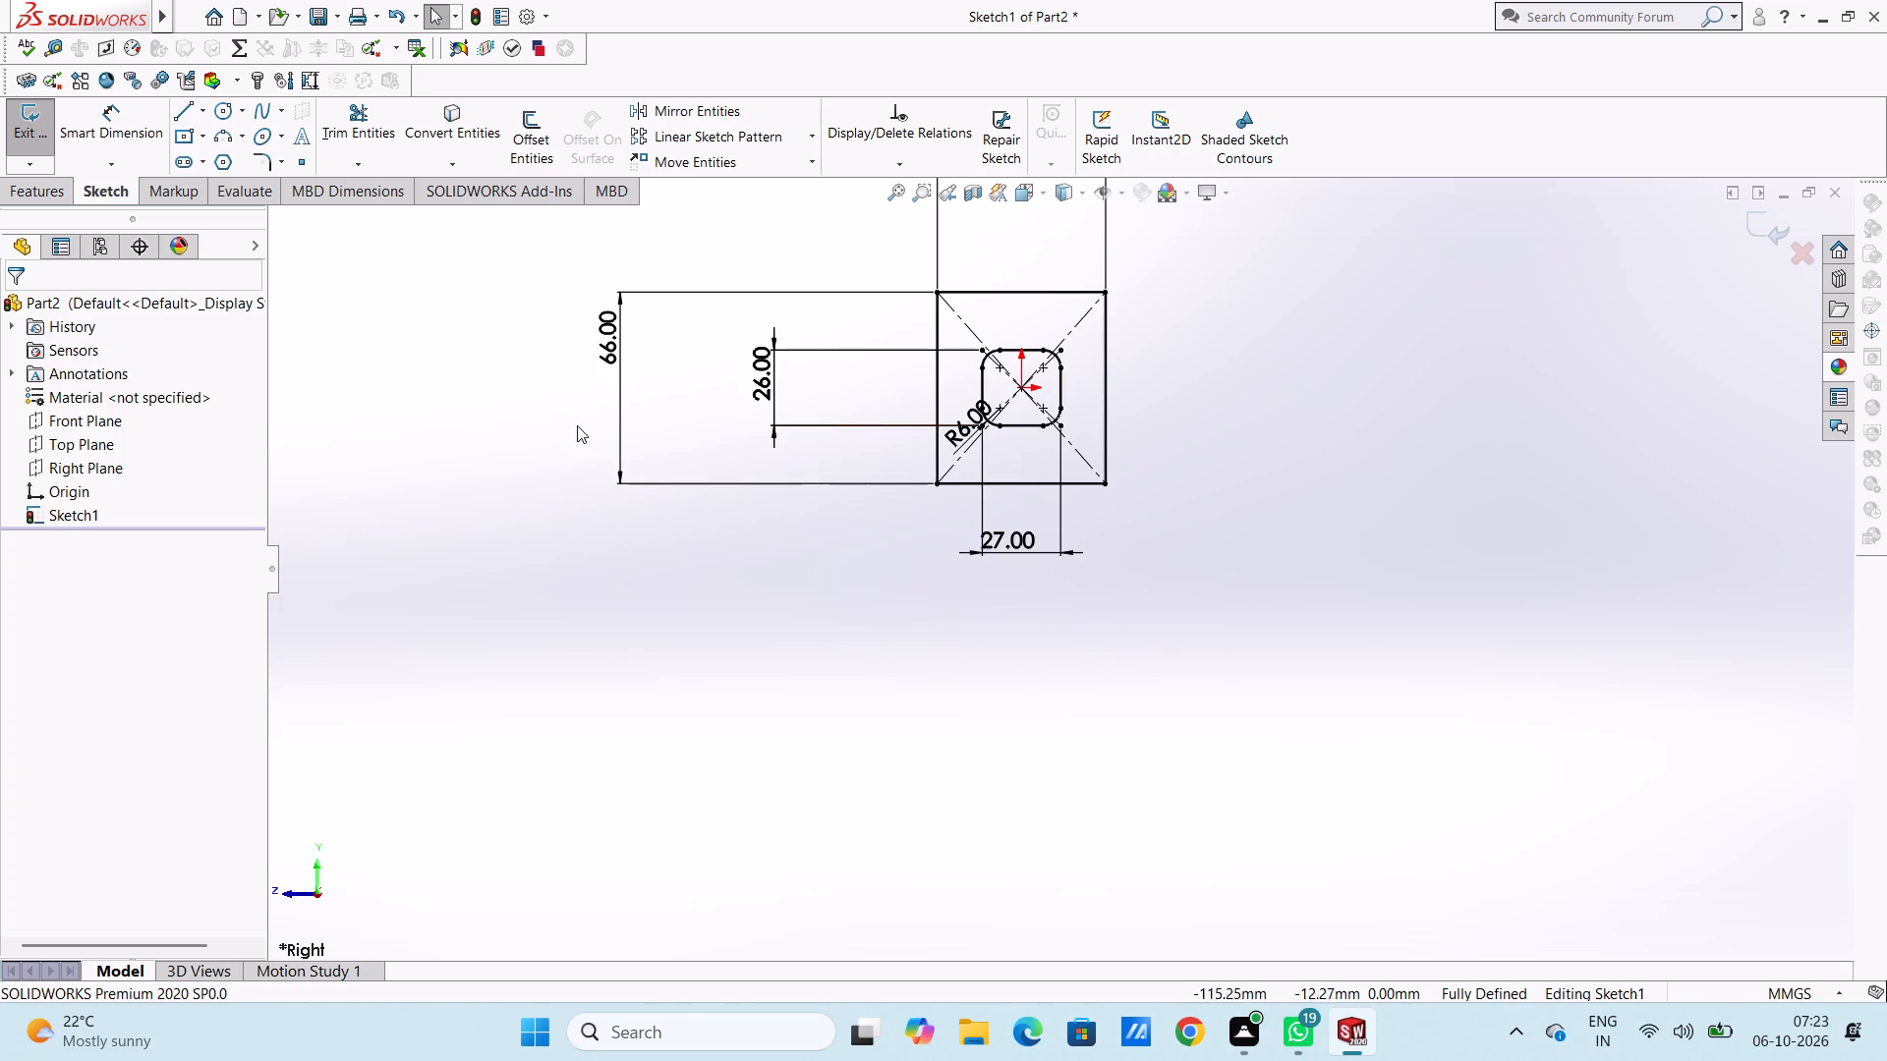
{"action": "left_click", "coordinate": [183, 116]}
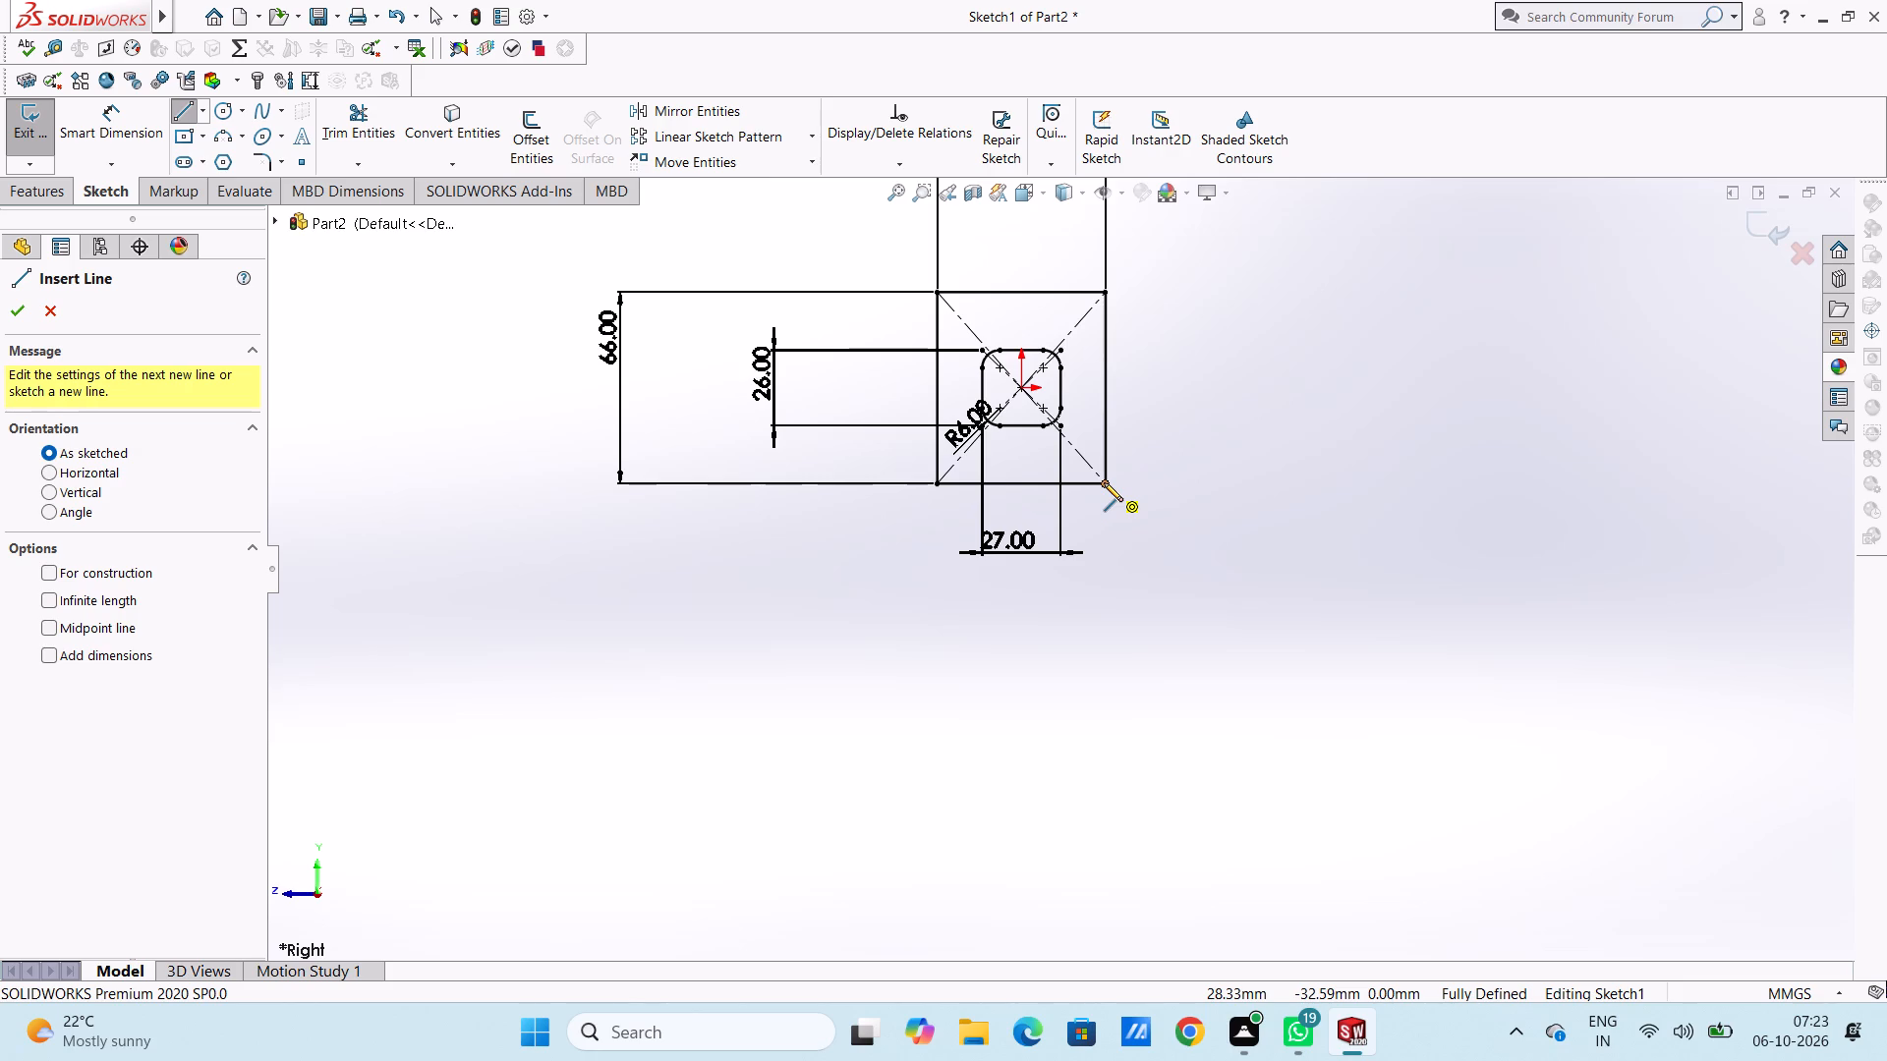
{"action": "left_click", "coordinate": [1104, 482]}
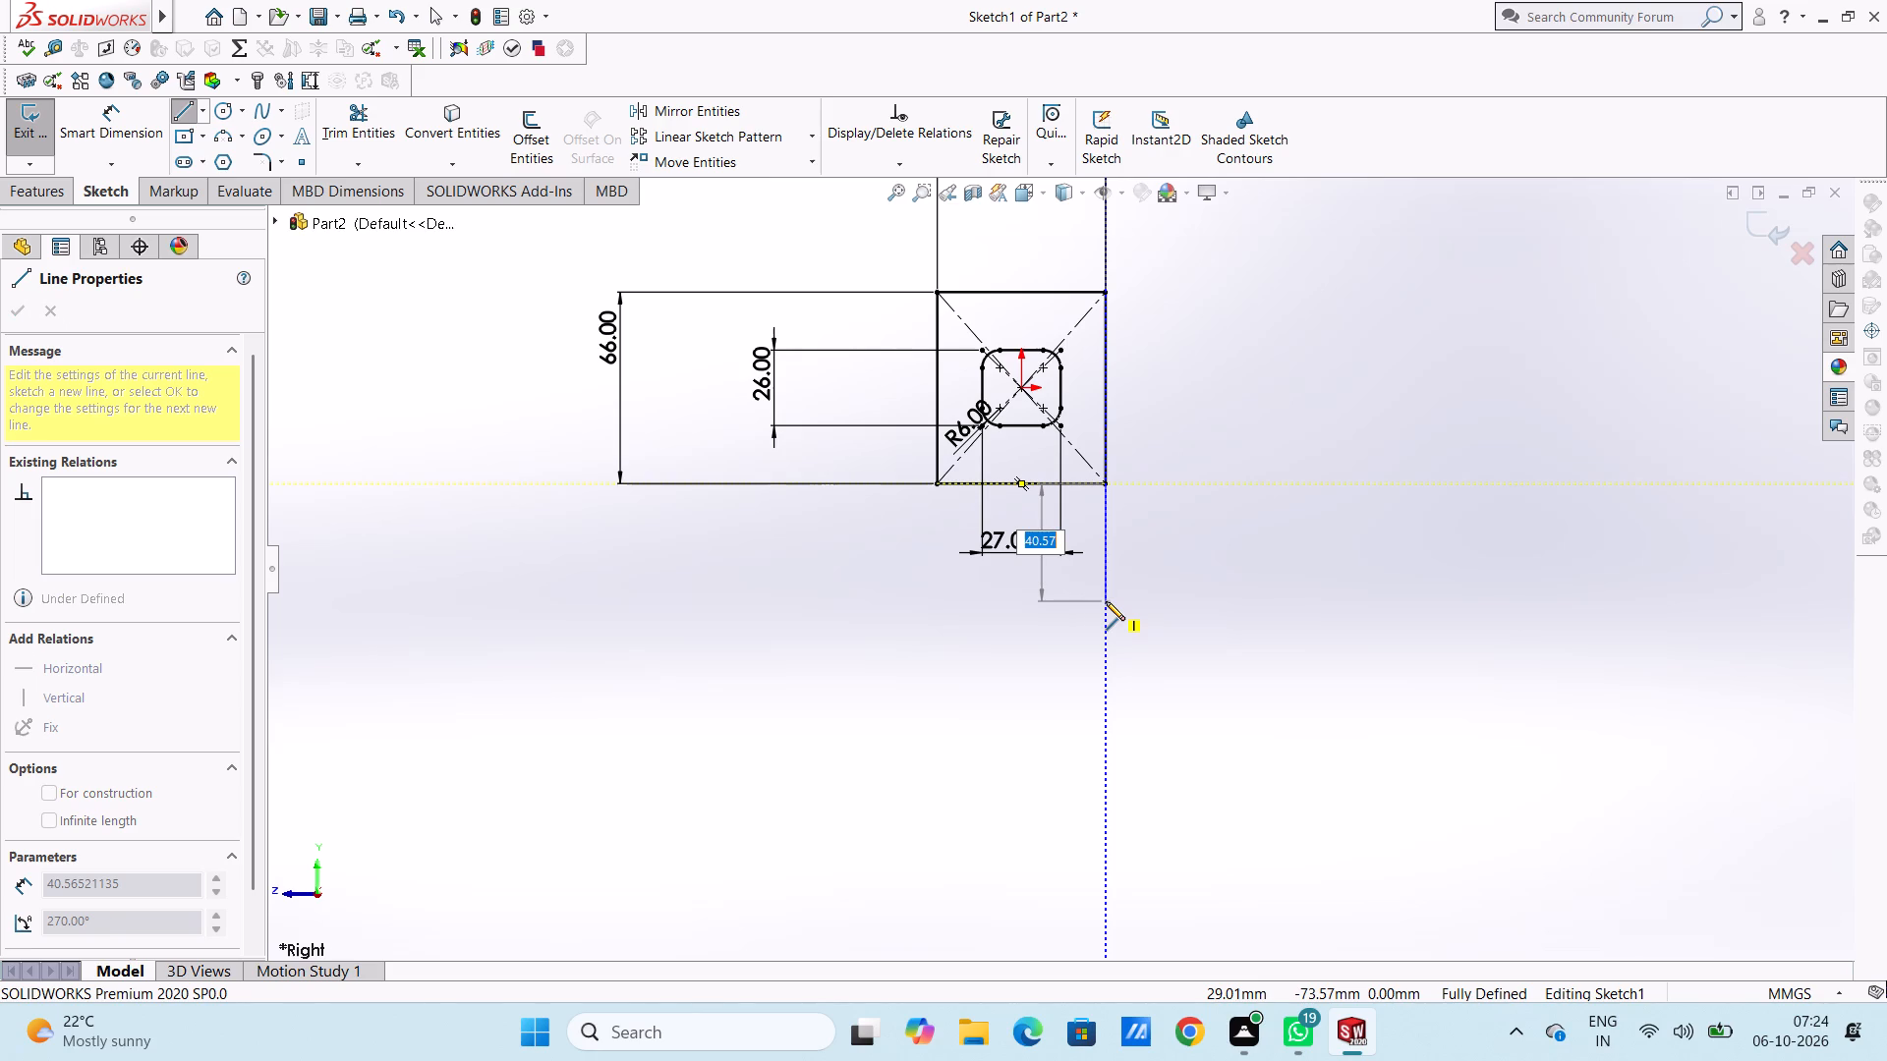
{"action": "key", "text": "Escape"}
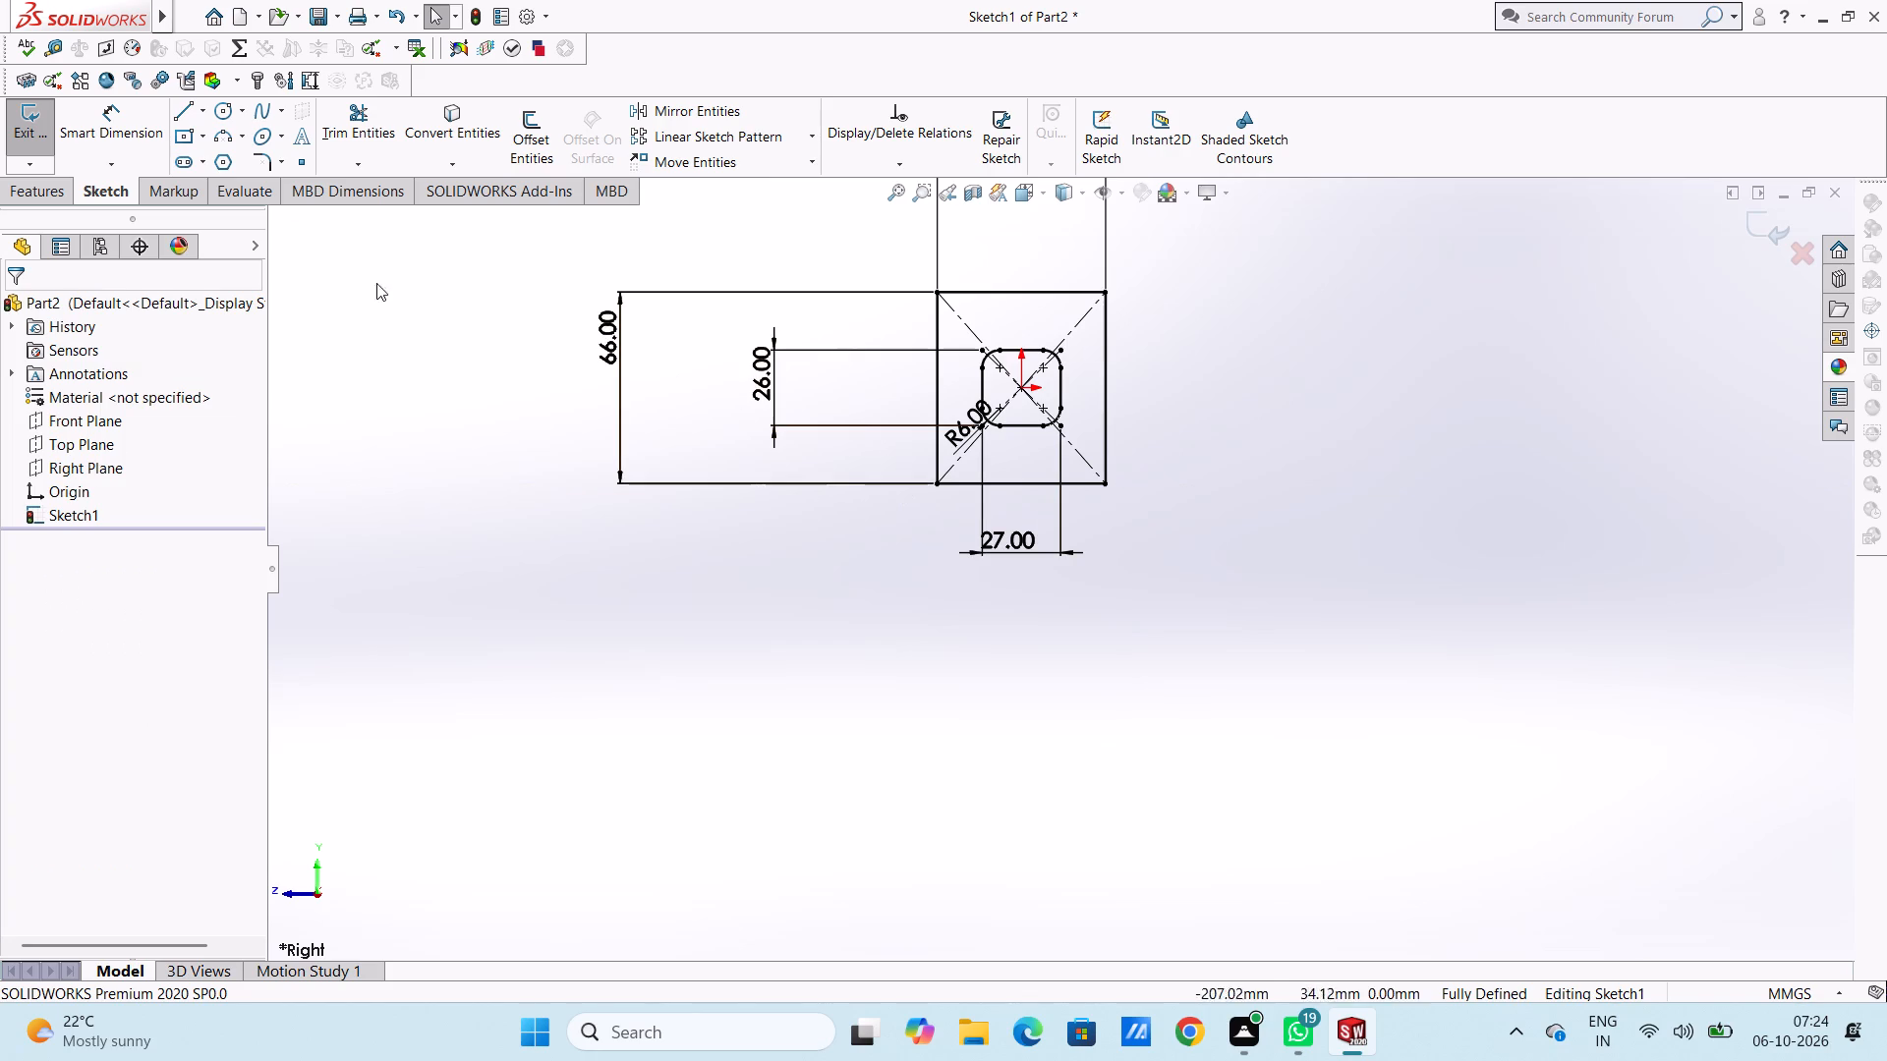
Start a sketch line at the outer rectangle's lower-right corner.
{"action": "left_click", "coordinate": [179, 108]}
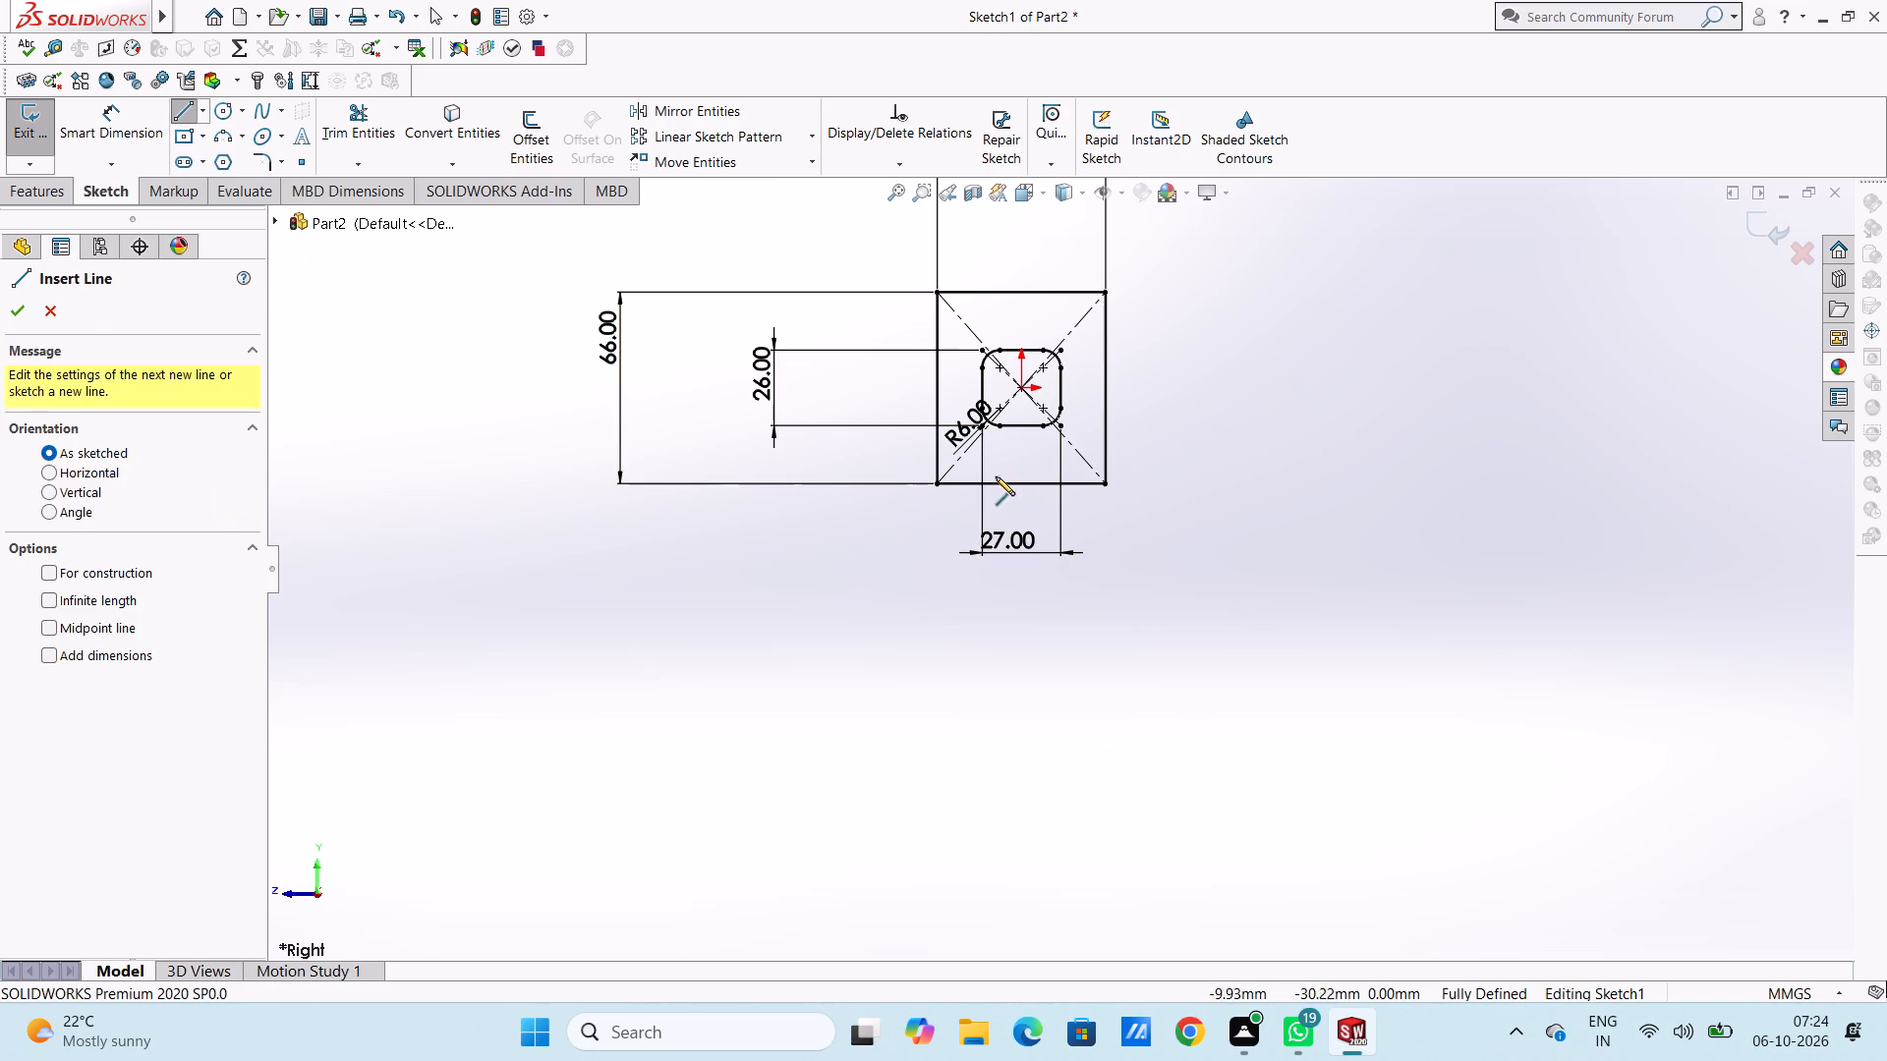
{"action": "left_click", "coordinate": [1107, 486]}
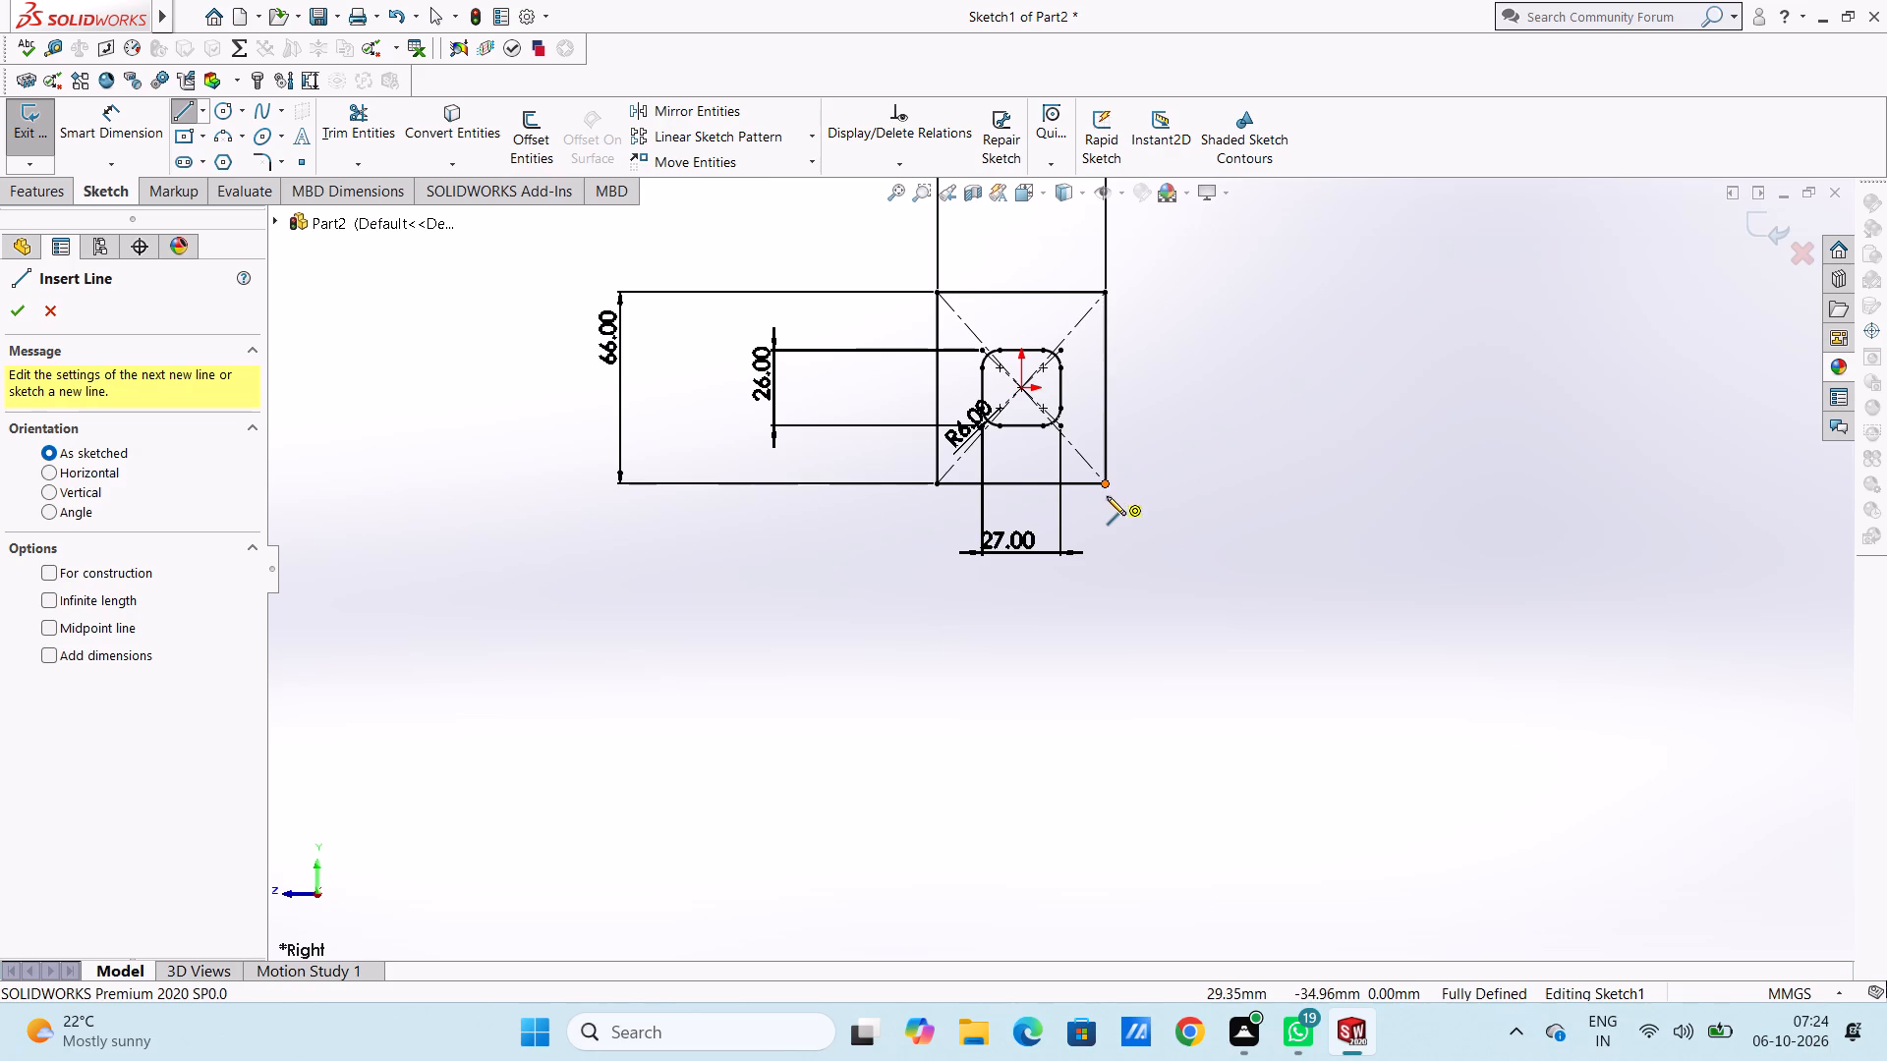
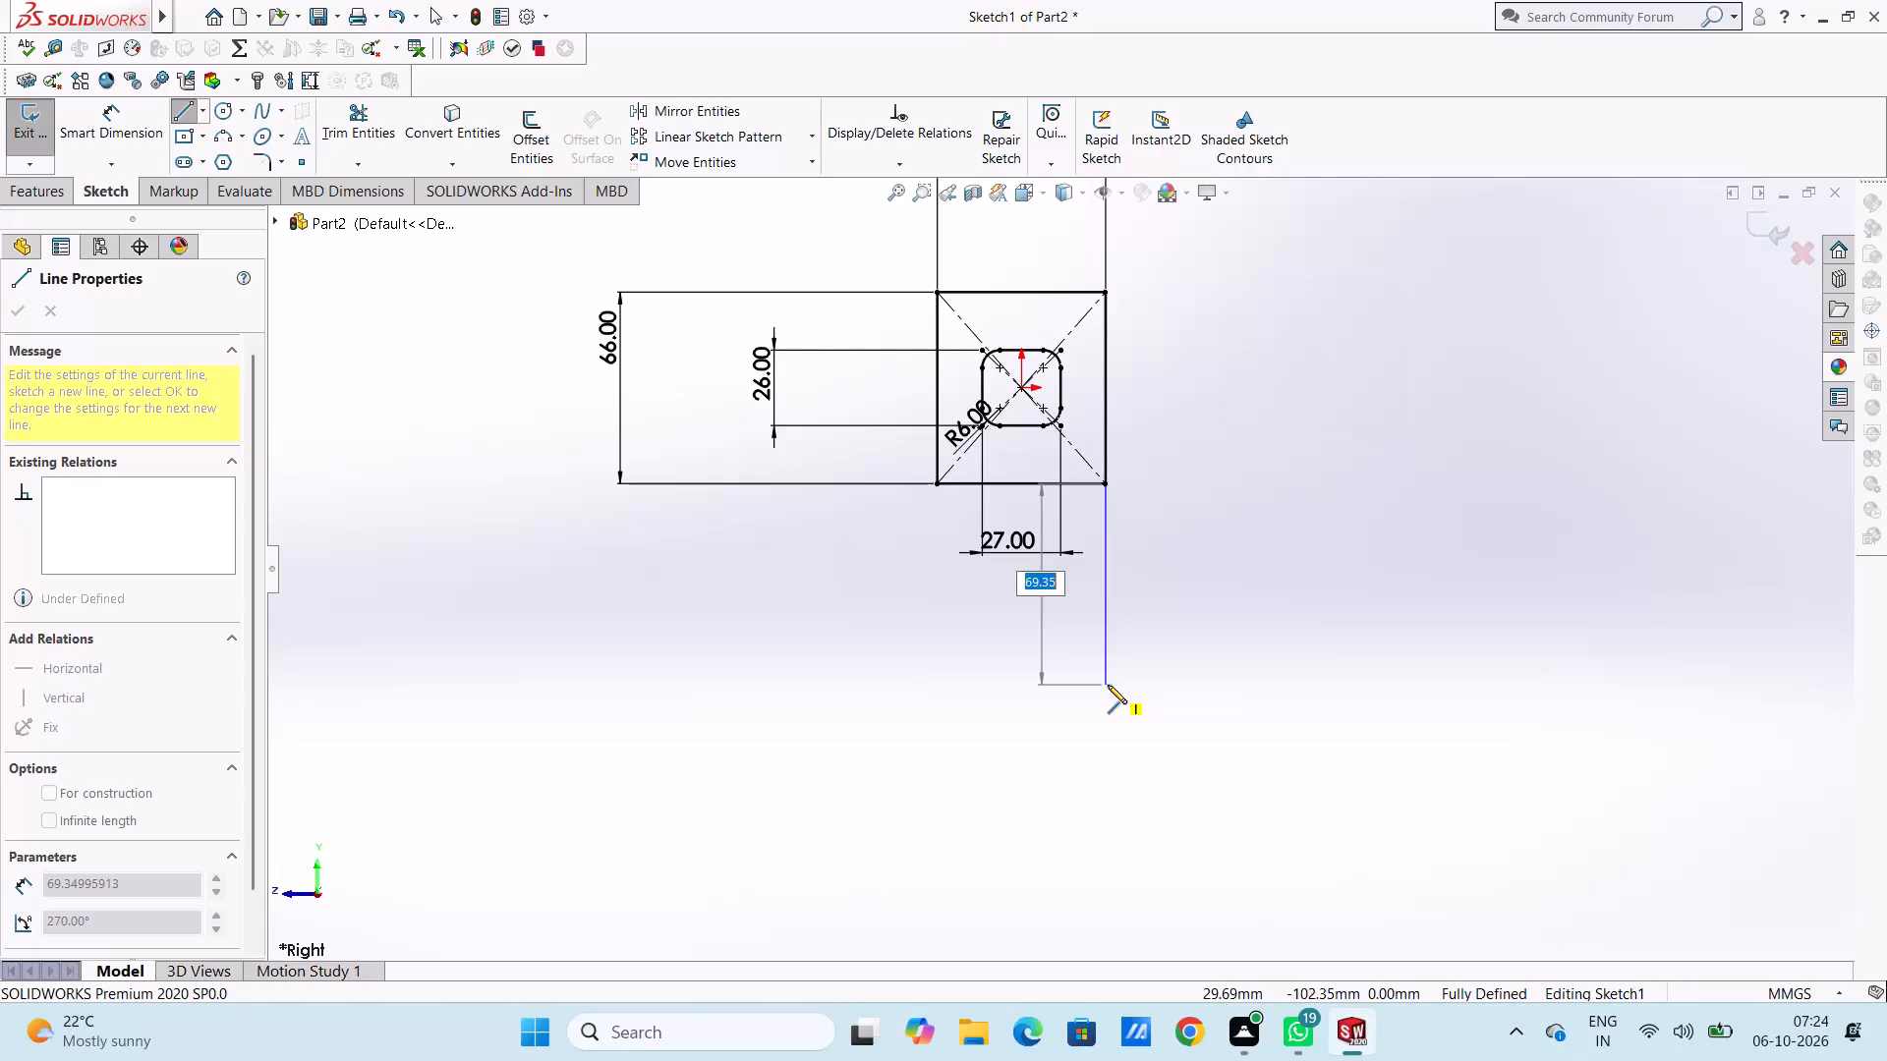
Draw the line 58 mm straight down from the corner, continuing with a 20 mm horizontal line back under the rectangle.
{"action": "type", "text": "58"}
{"action": "key", "text": "Return"}
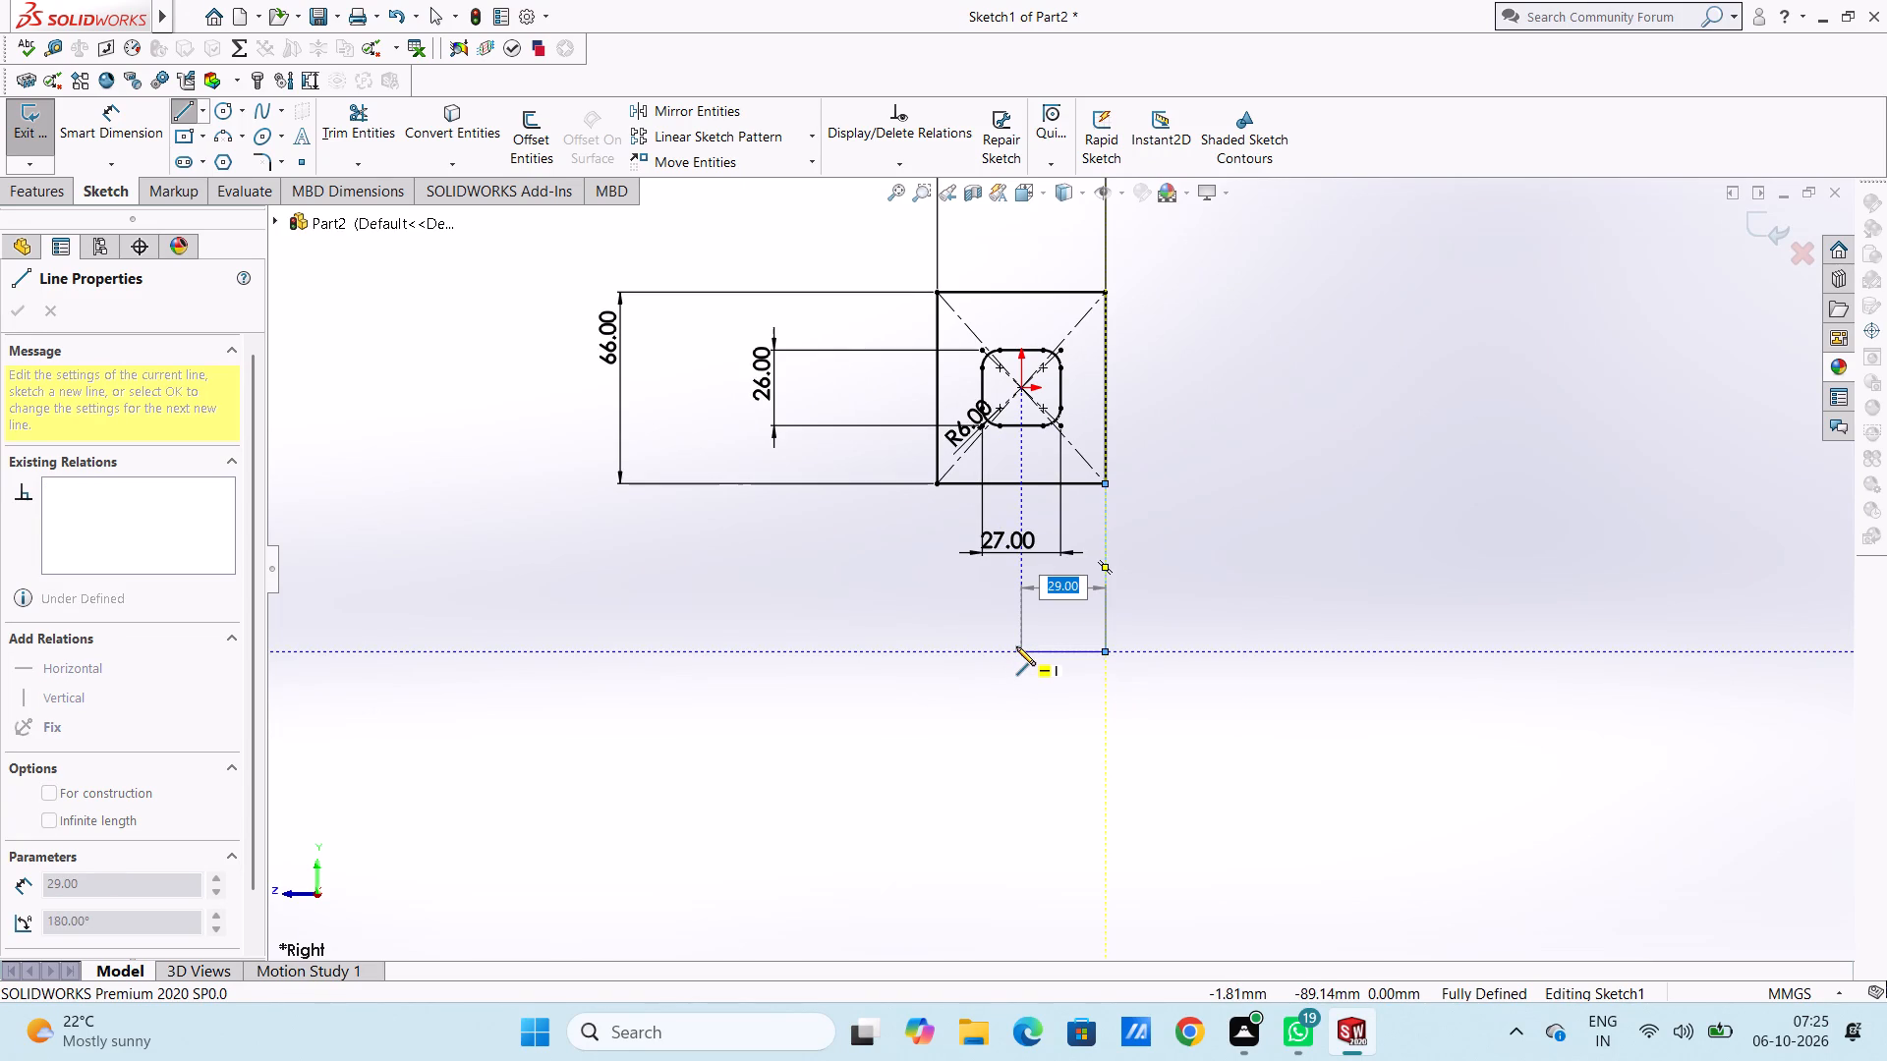
{"action": "type", "text": "20"}
{"action": "key", "text": "Return"}
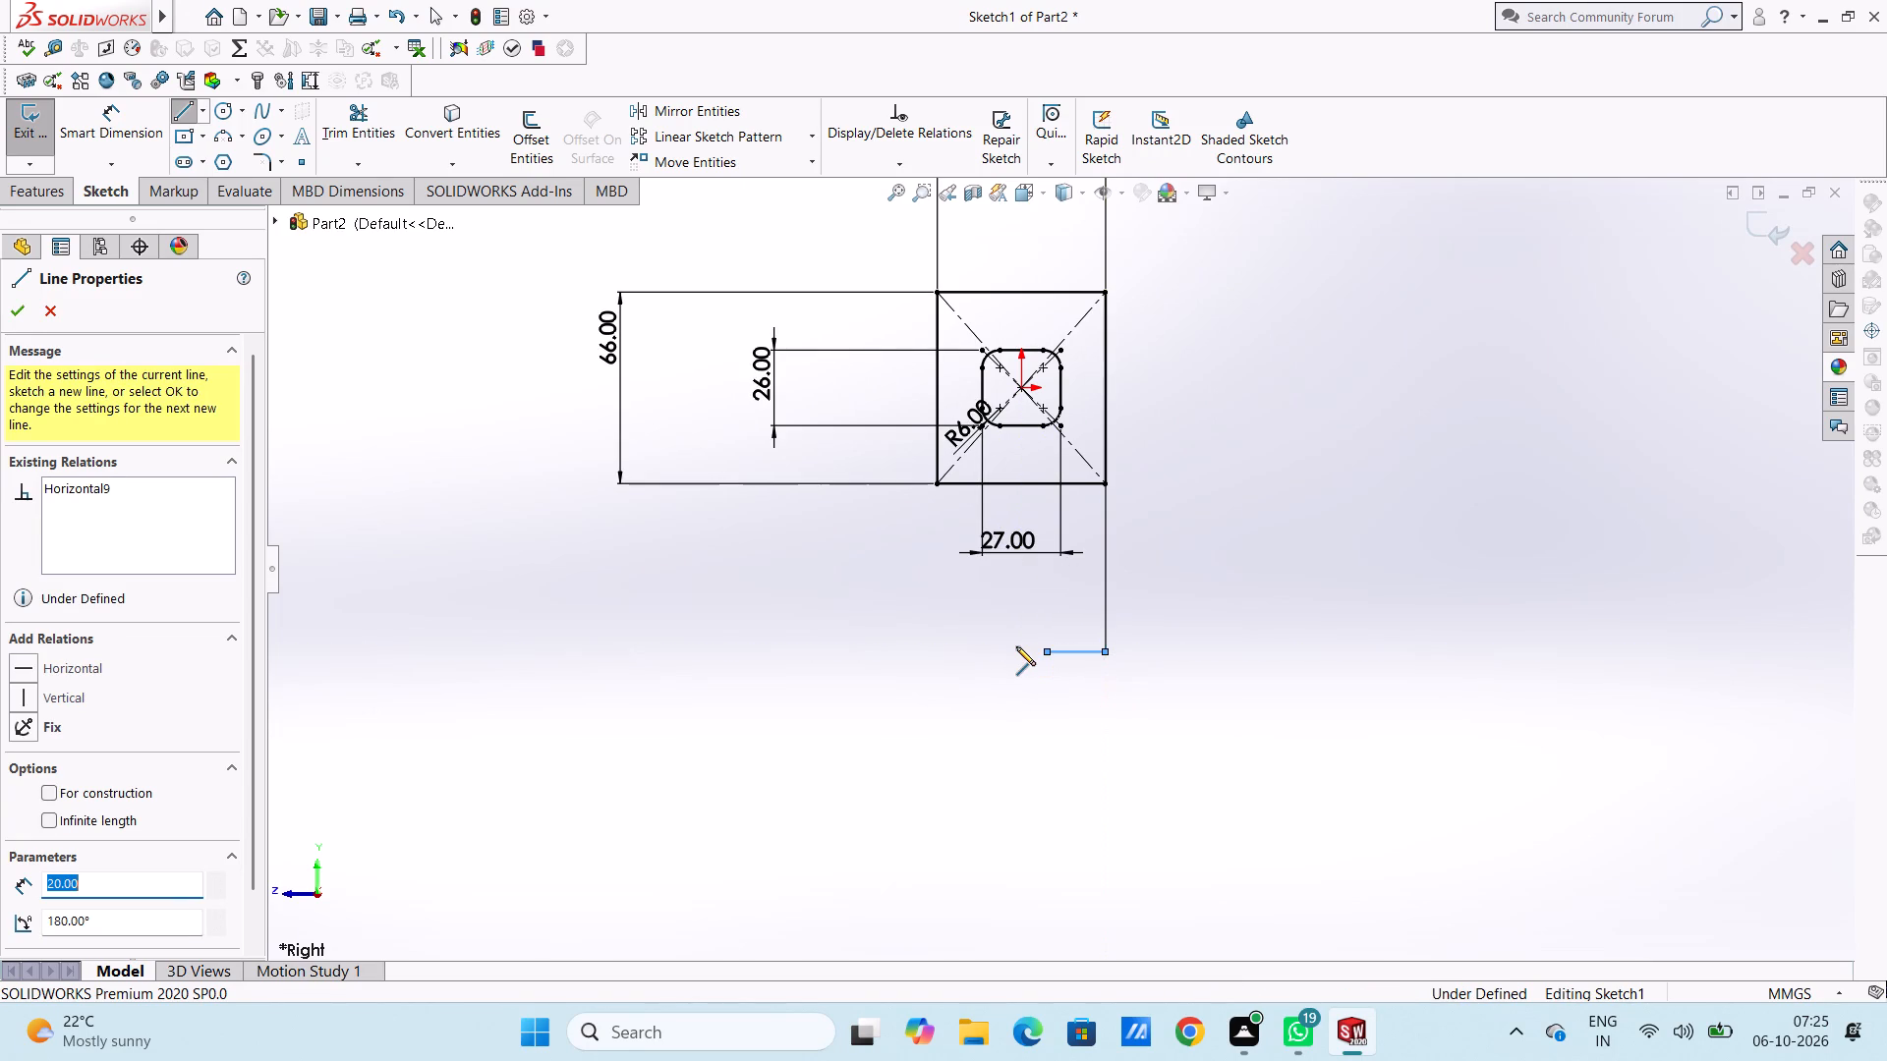
{"action": "key", "text": "Escape"}
{"action": "key", "text": "Escape"}
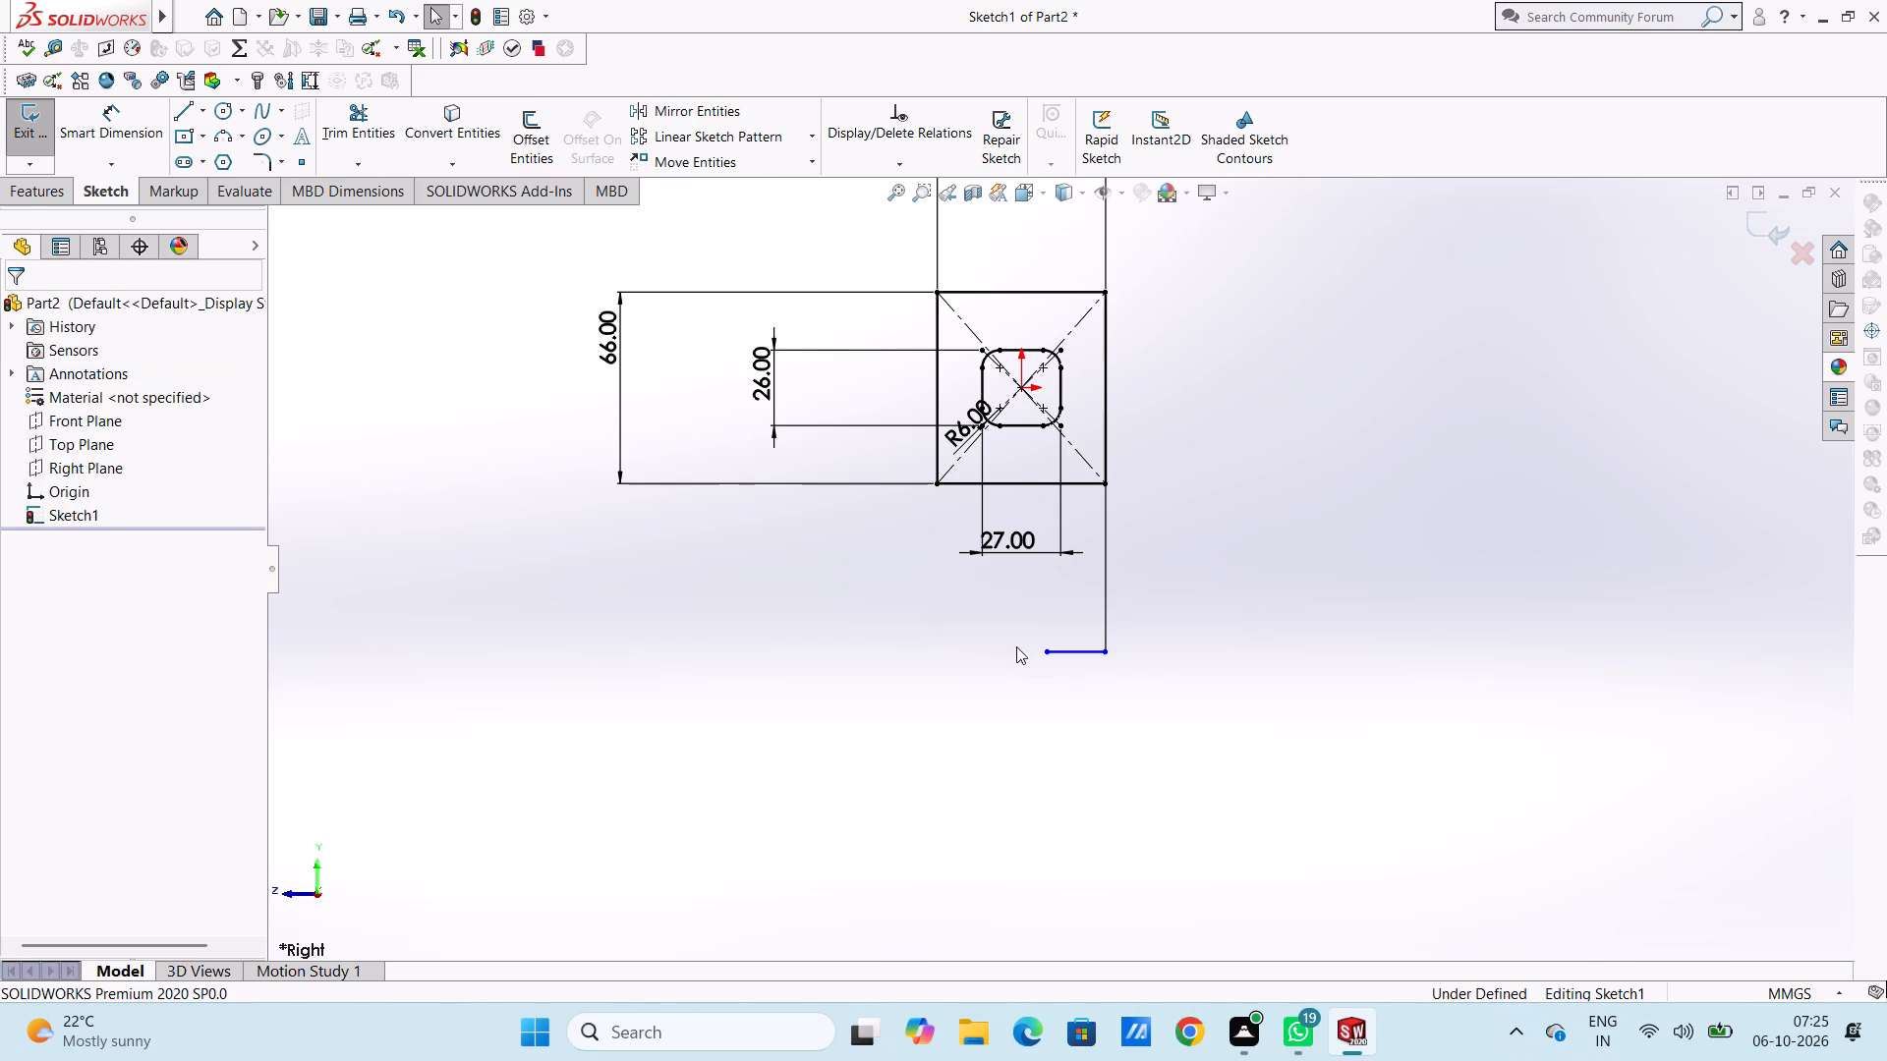
Dimension the vertical line at 58 mm and the short horizontal line at 20 mm.
{"action": "left_click", "coordinate": [129, 132]}
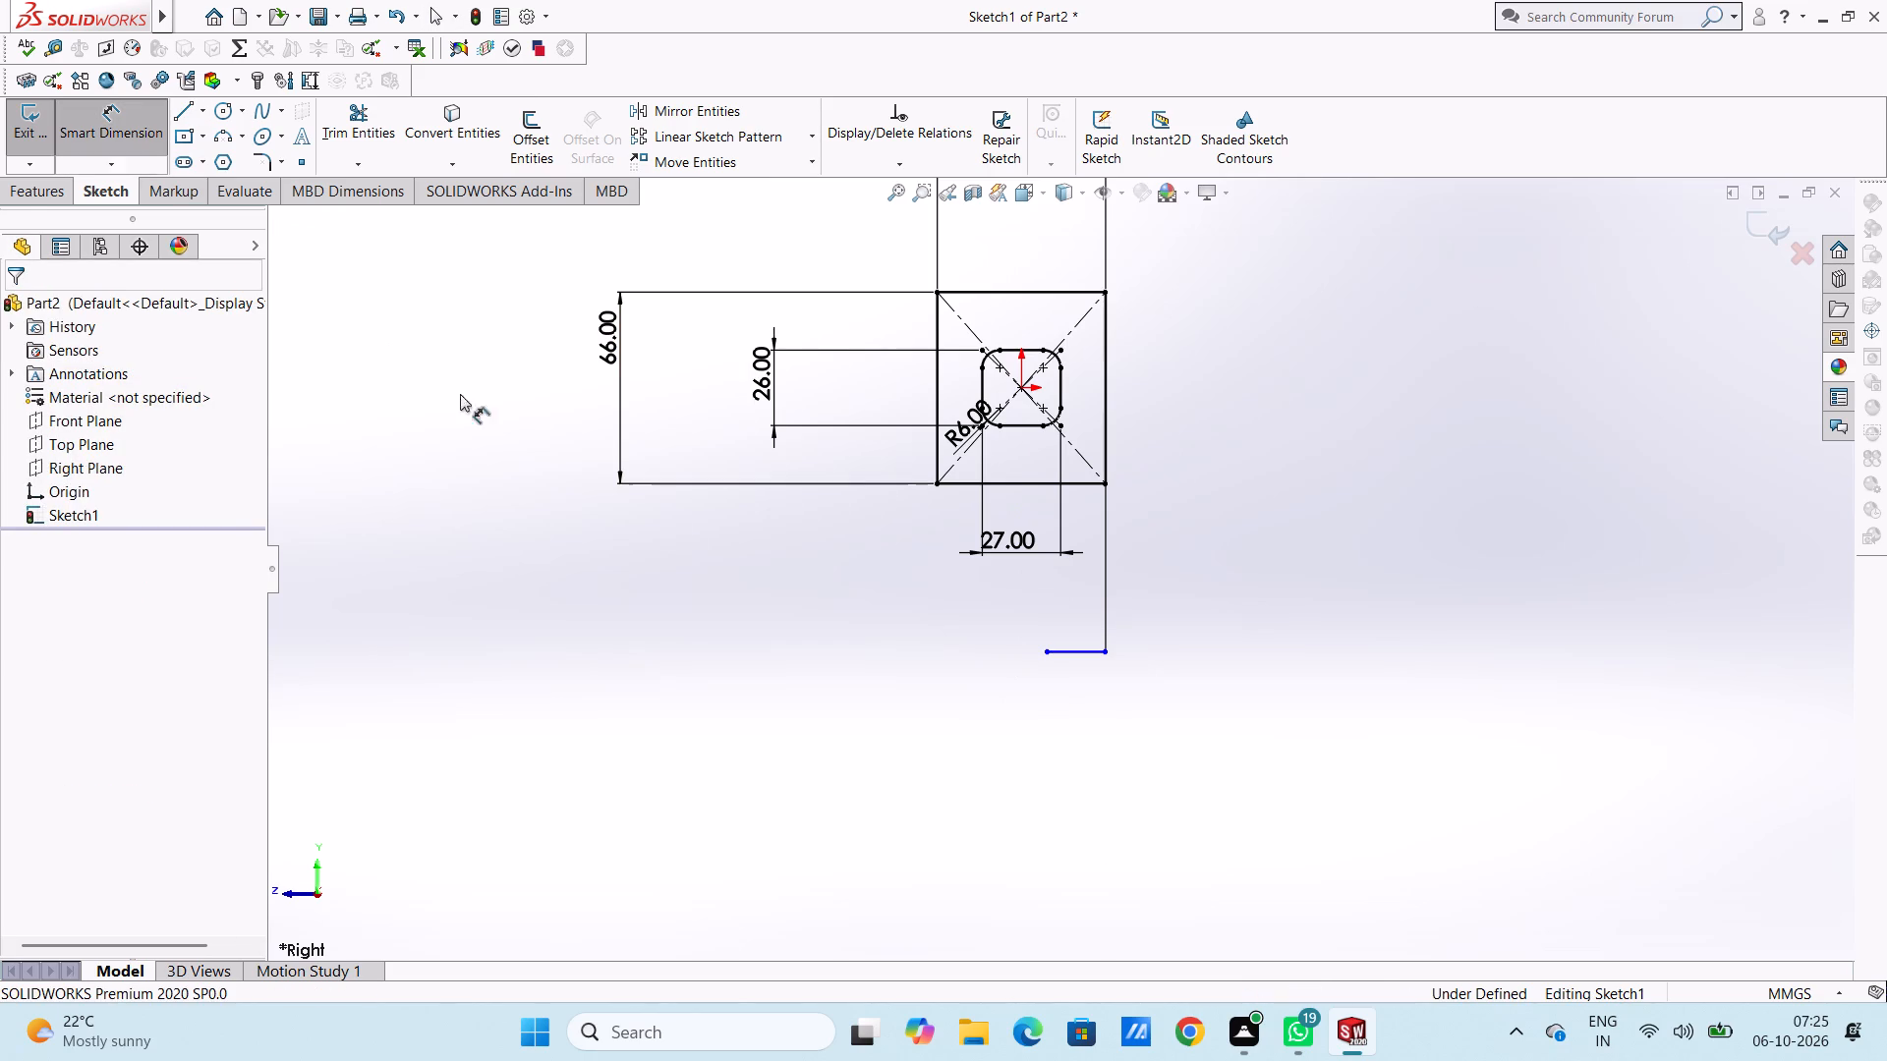
{"action": "left_click", "coordinate": [1102, 558]}
{"action": "left_click", "coordinate": [1416, 562]}
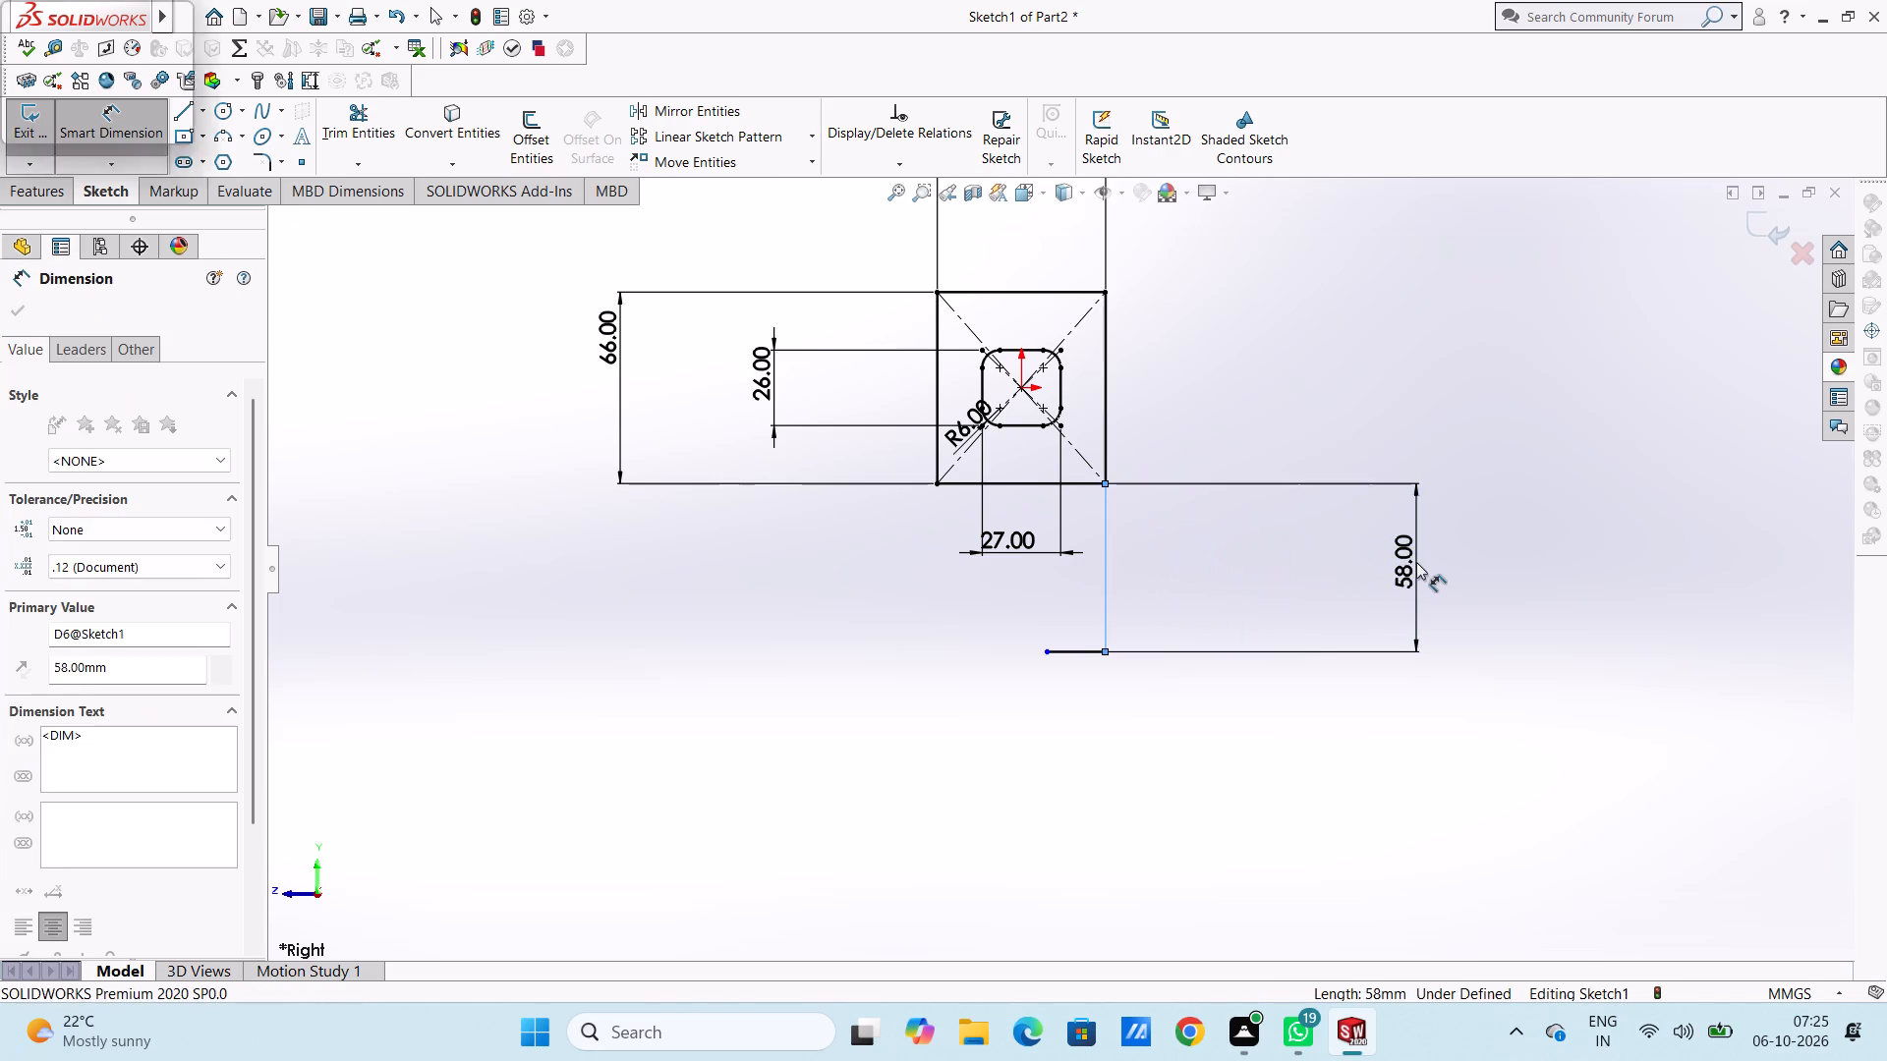
{"action": "left_click", "coordinate": [1333, 536]}
{"action": "left_click", "coordinate": [1263, 546]}
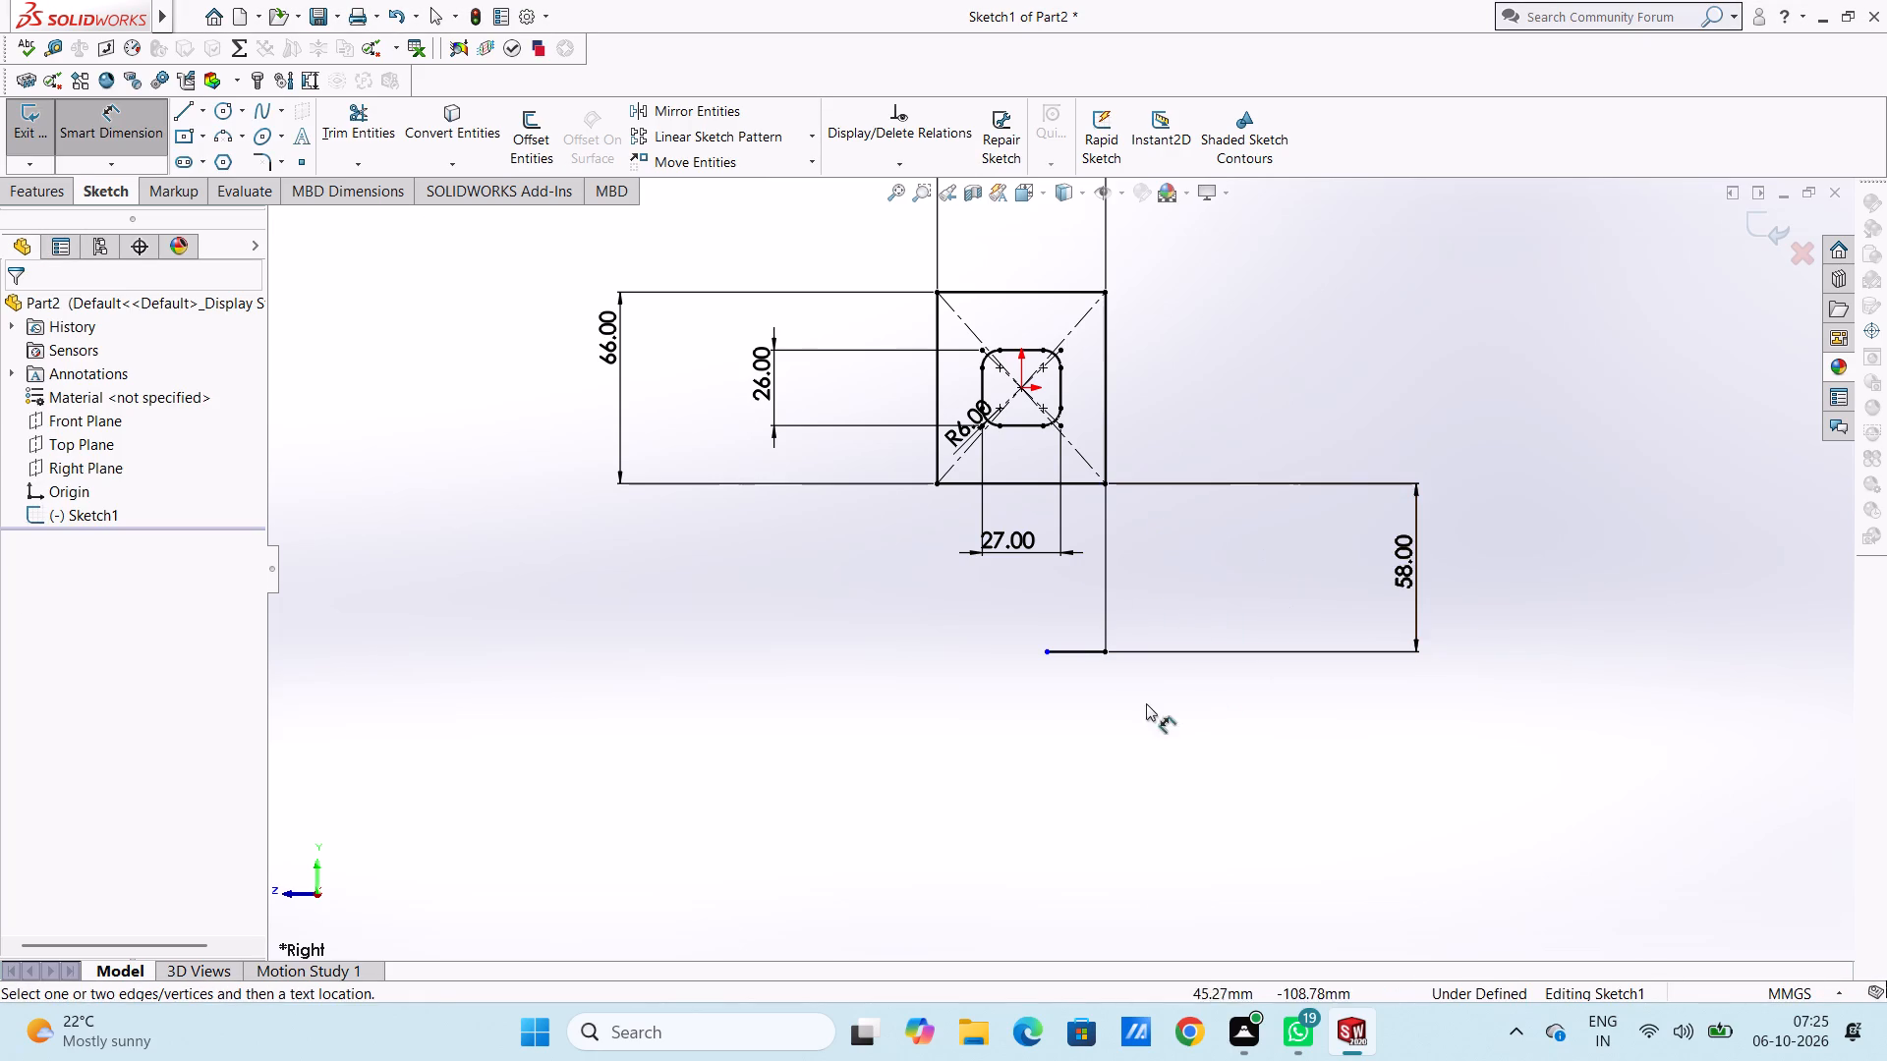
{"action": "left_click", "coordinate": [1075, 654]}
{"action": "left_click", "coordinate": [1130, 890]}
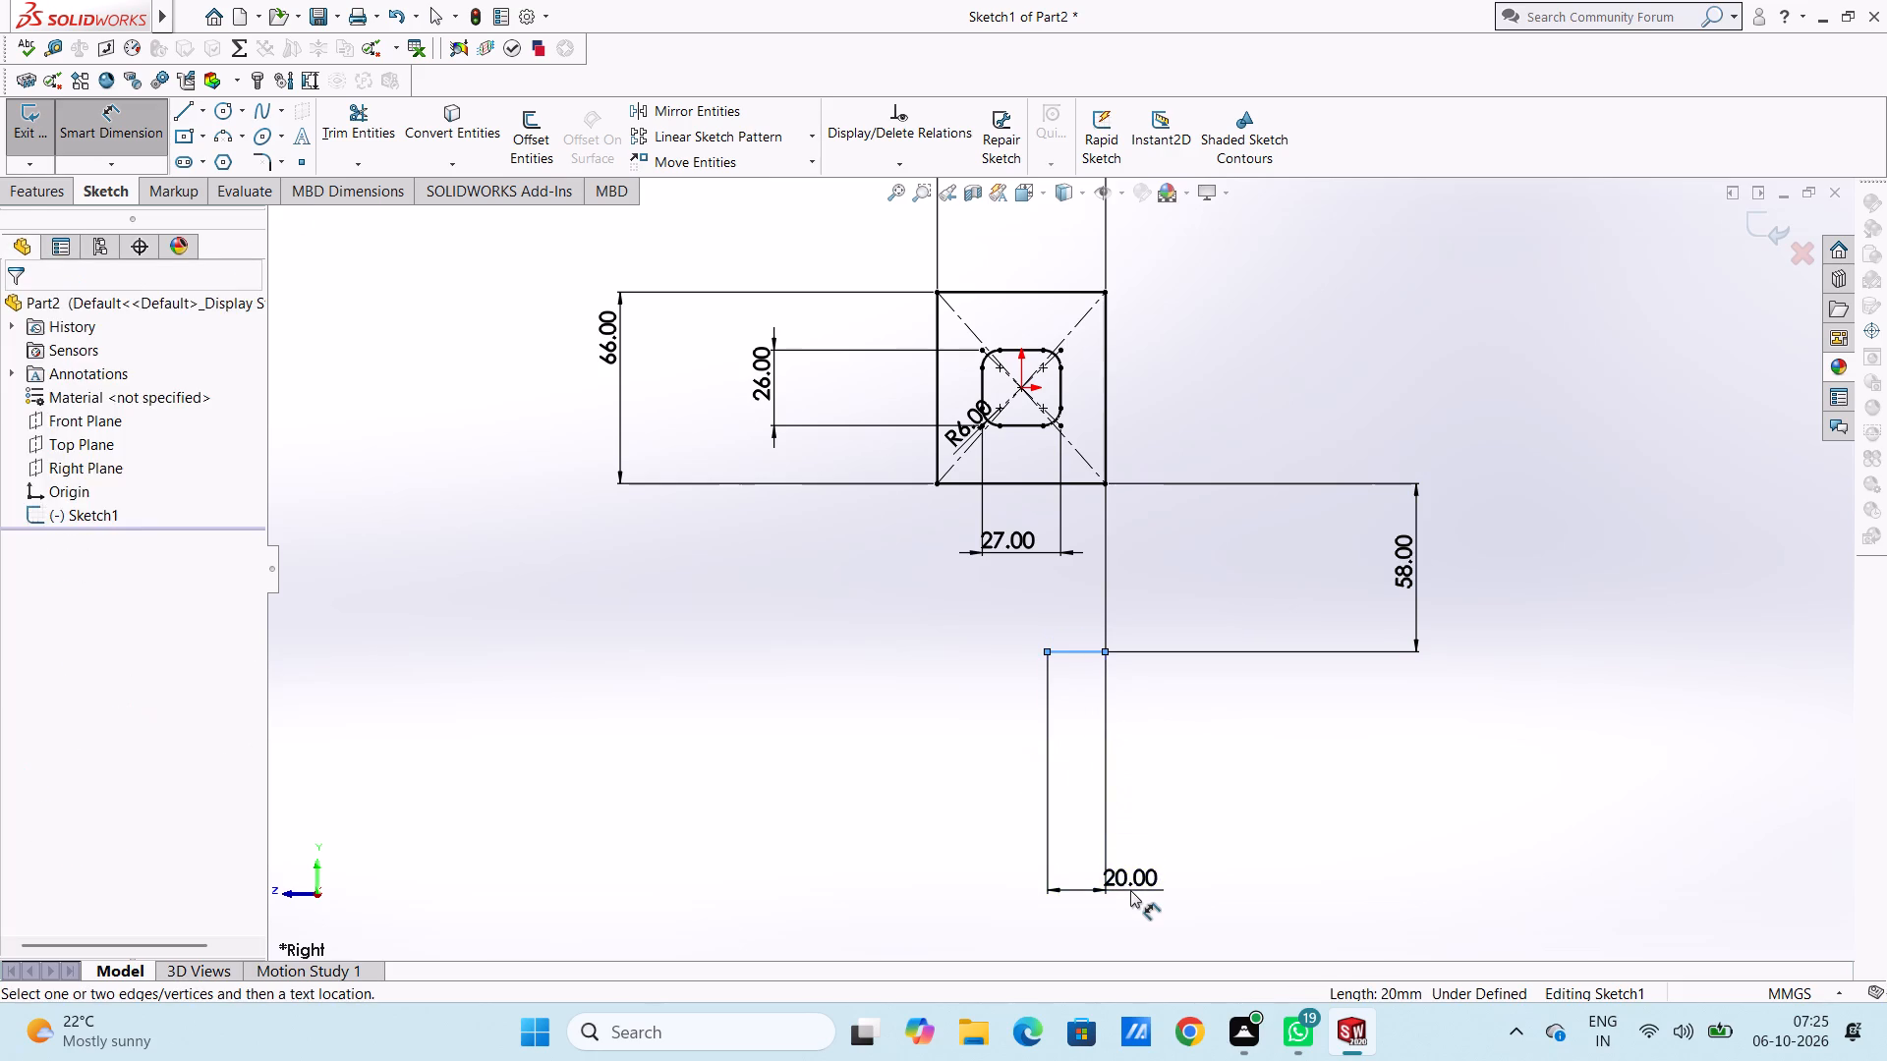
{"action": "left_click", "coordinate": [1041, 862]}
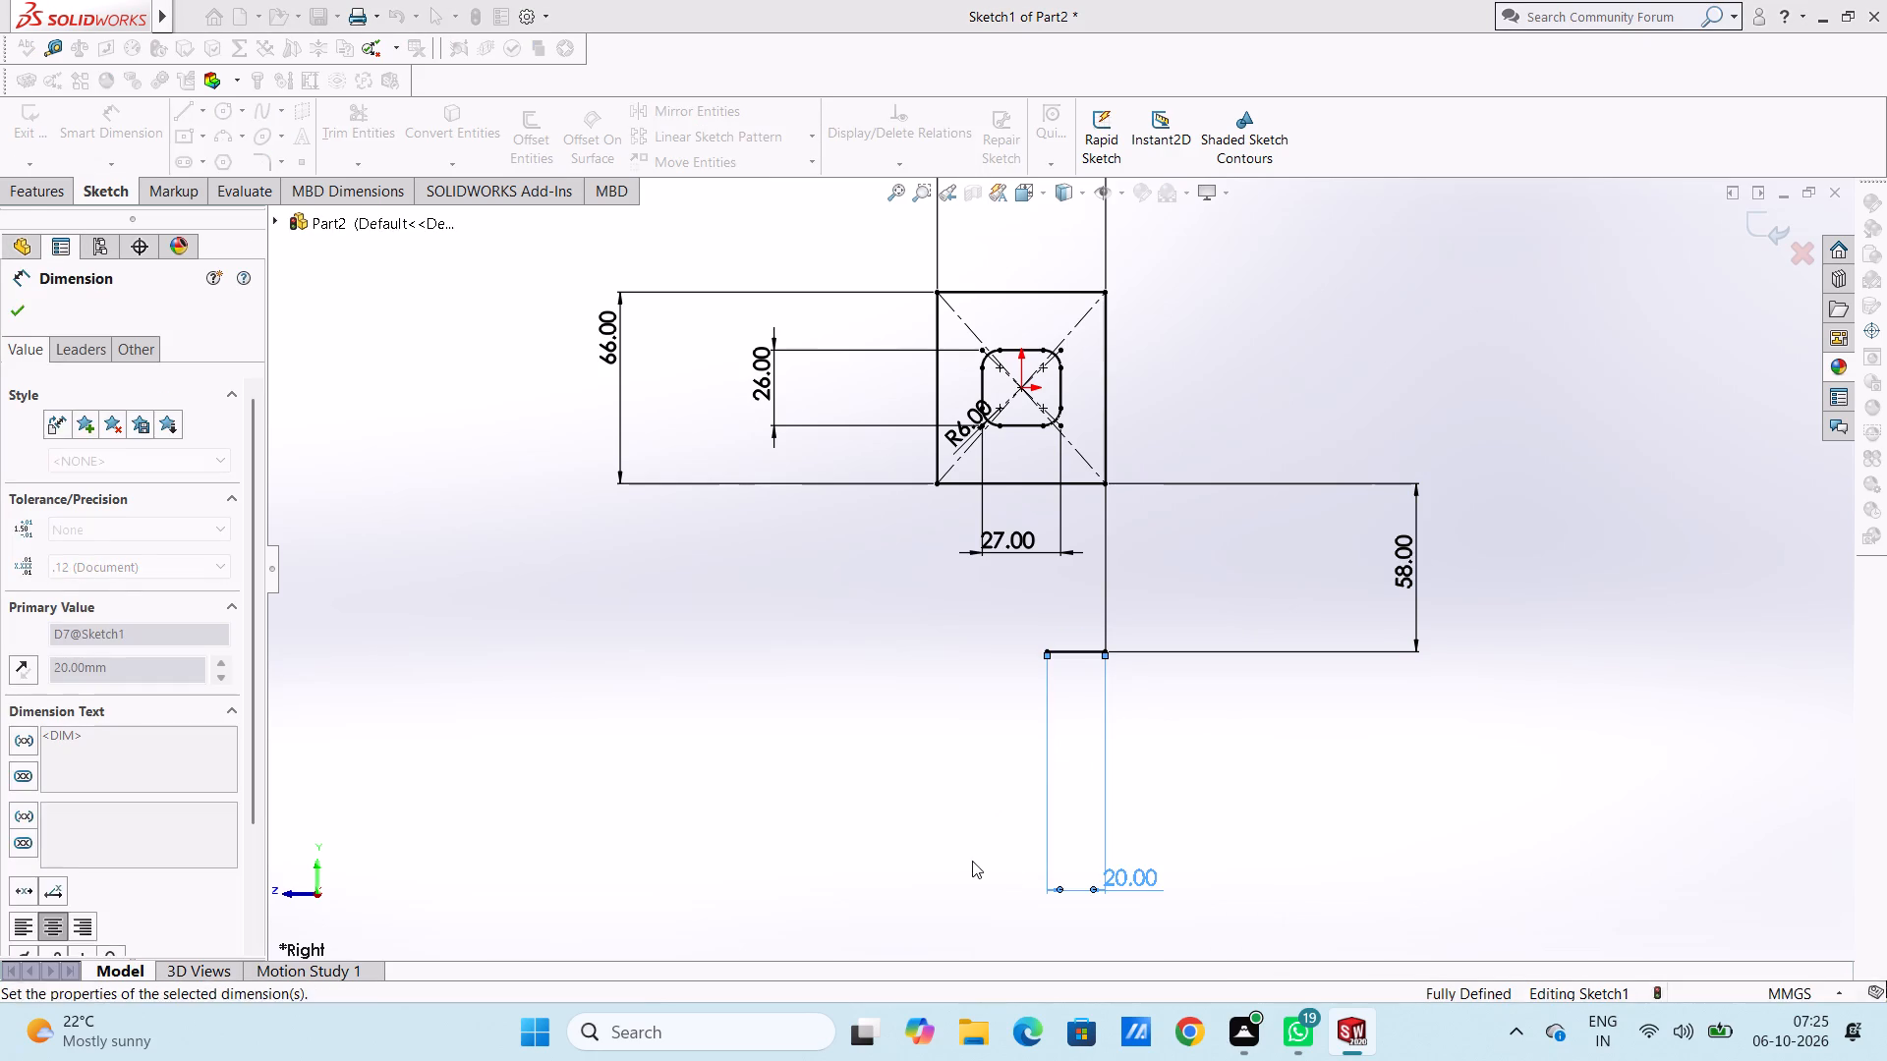
{"action": "left_click", "coordinate": [972, 861]}
{"action": "scroll", "coordinate": [1551, 612], "scroll_direction": "up", "scroll_amount": 1}
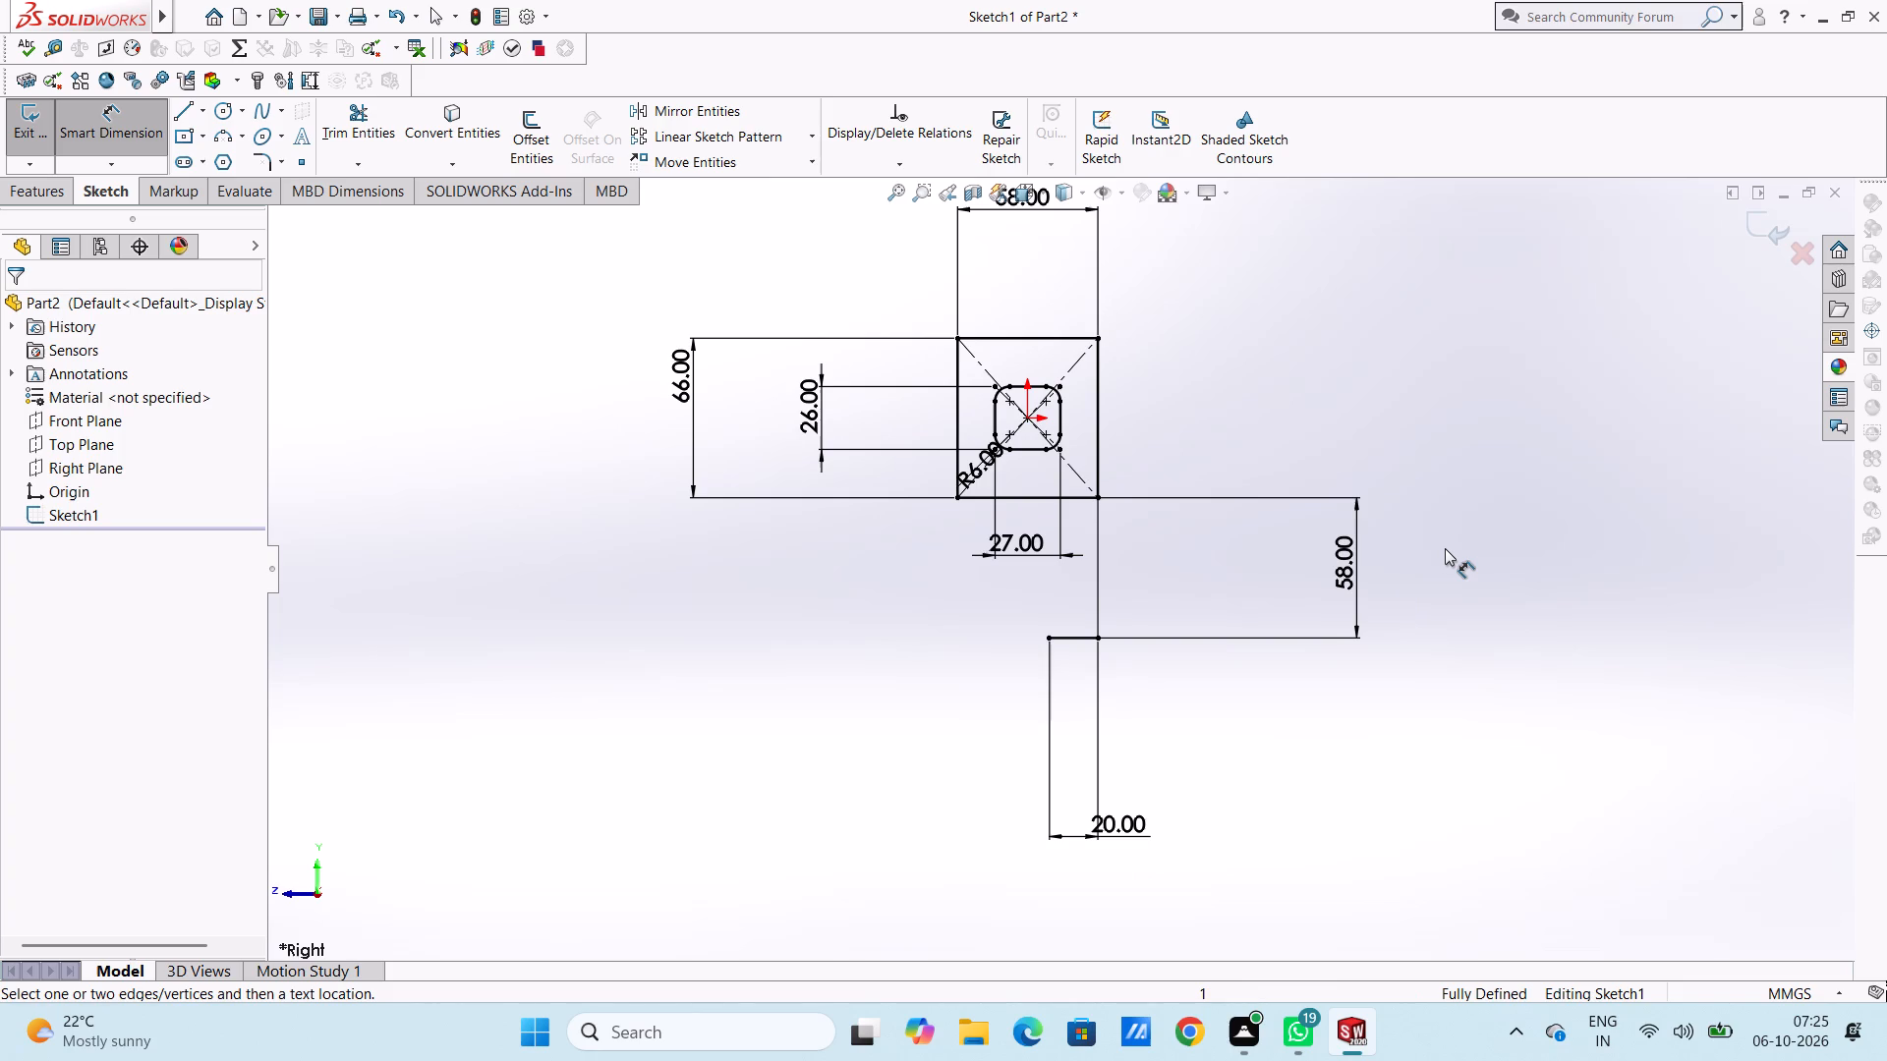
{"action": "left_click", "coordinate": [125, 127]}
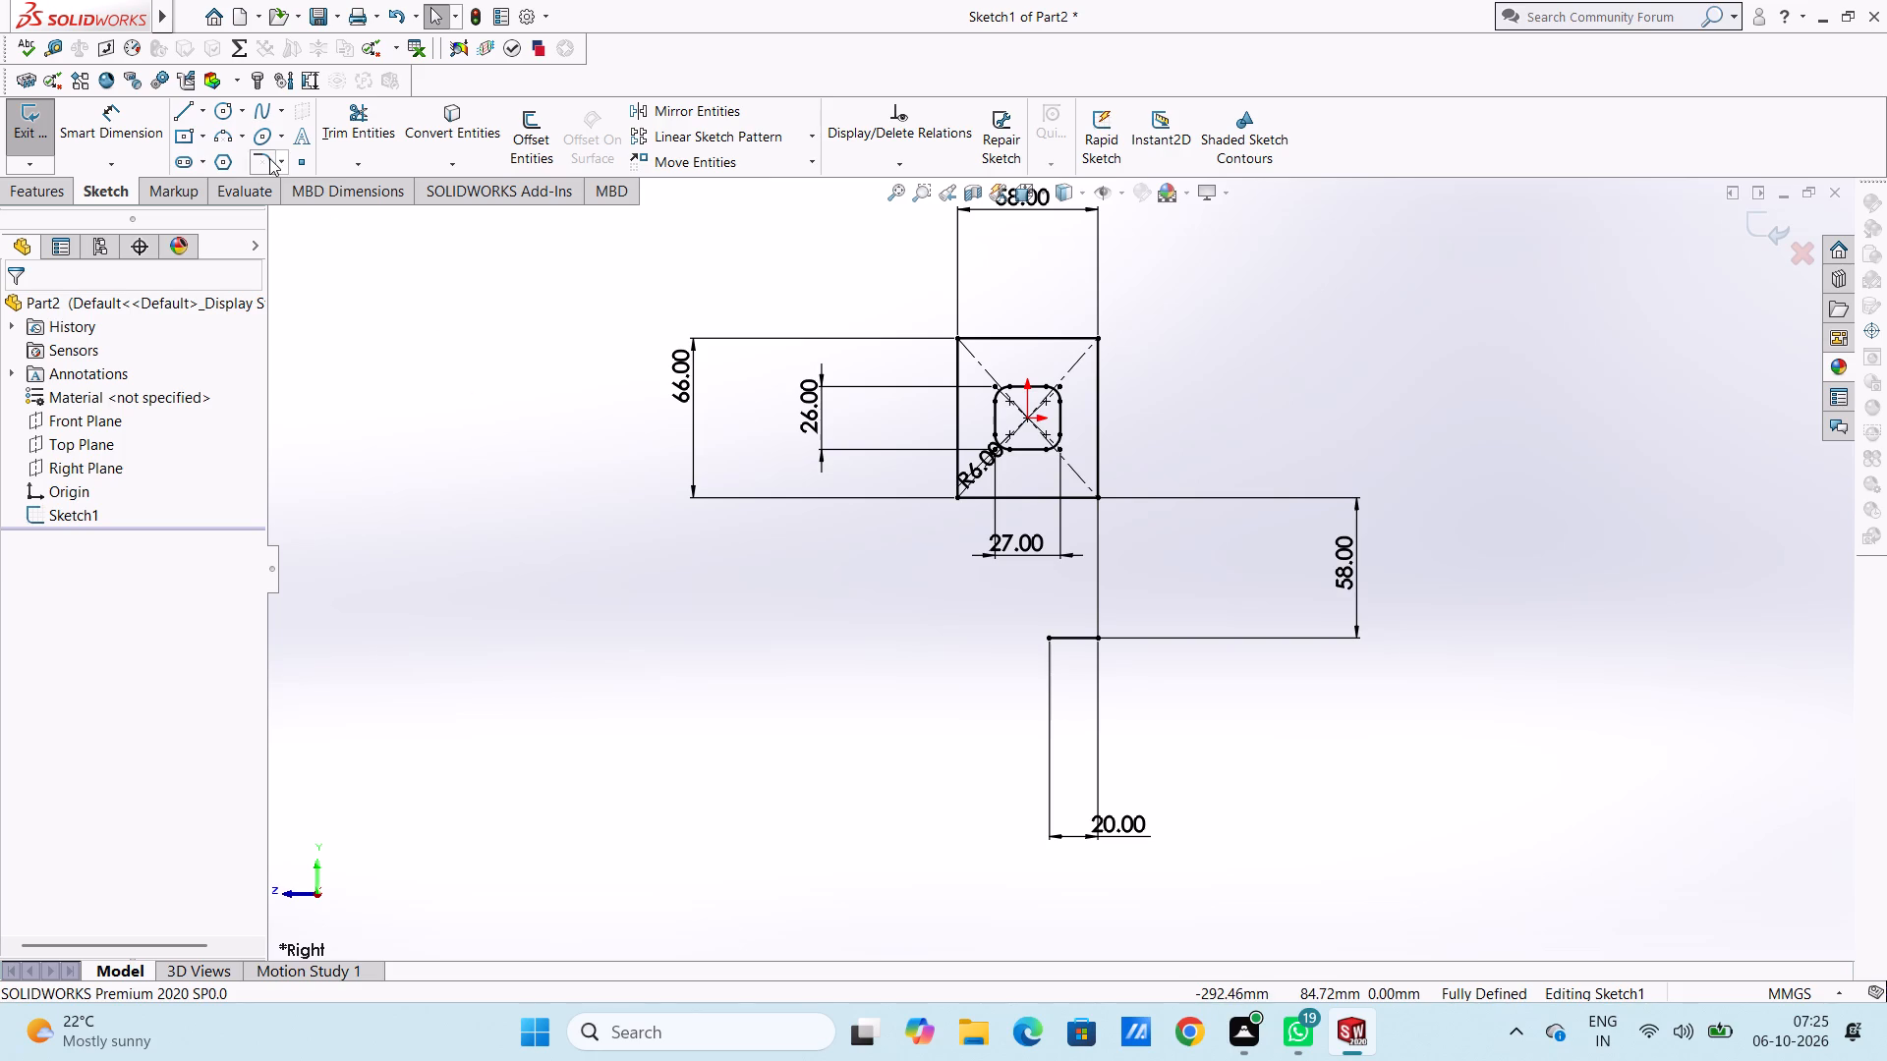
Sketch a 20 mm radius circle above the horizontal line's free end, plus a concentric inner circle of about 10.7 mm radius.
{"action": "left_click", "coordinate": [219, 107]}
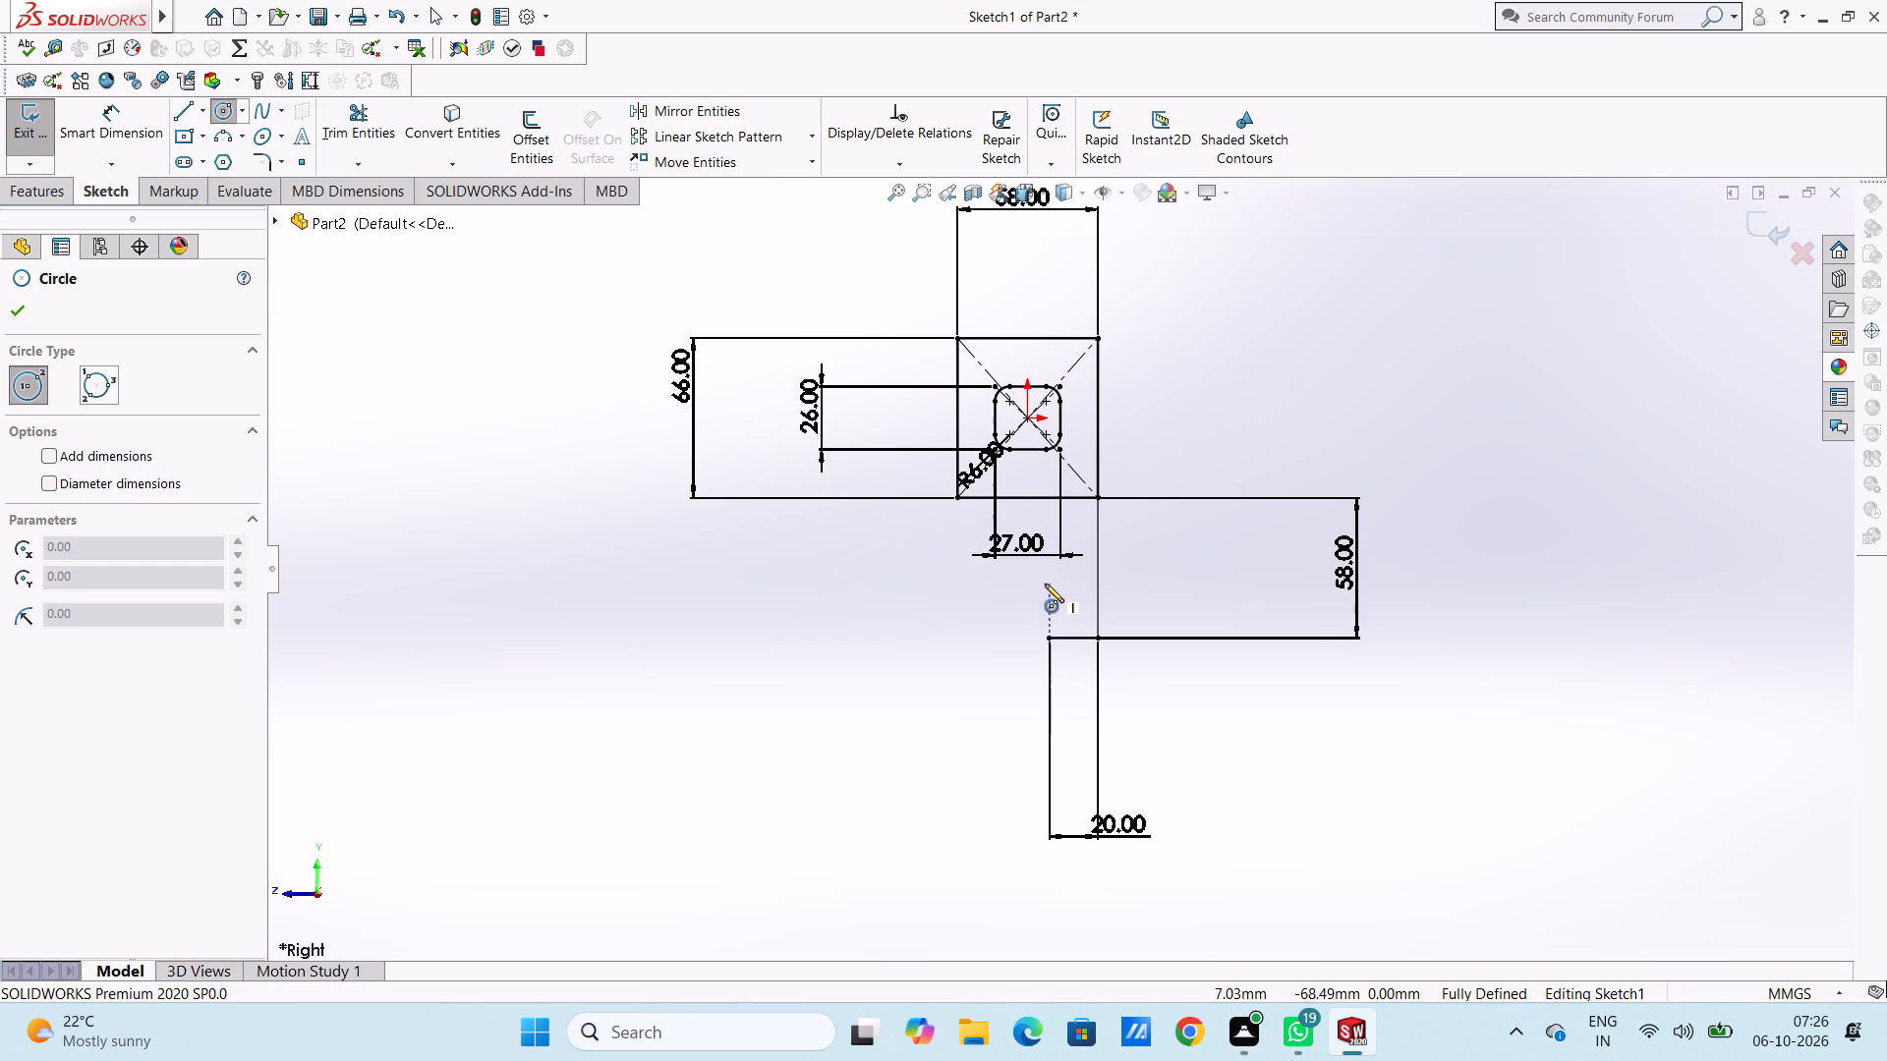
{"action": "left_click", "coordinate": [1045, 584]}
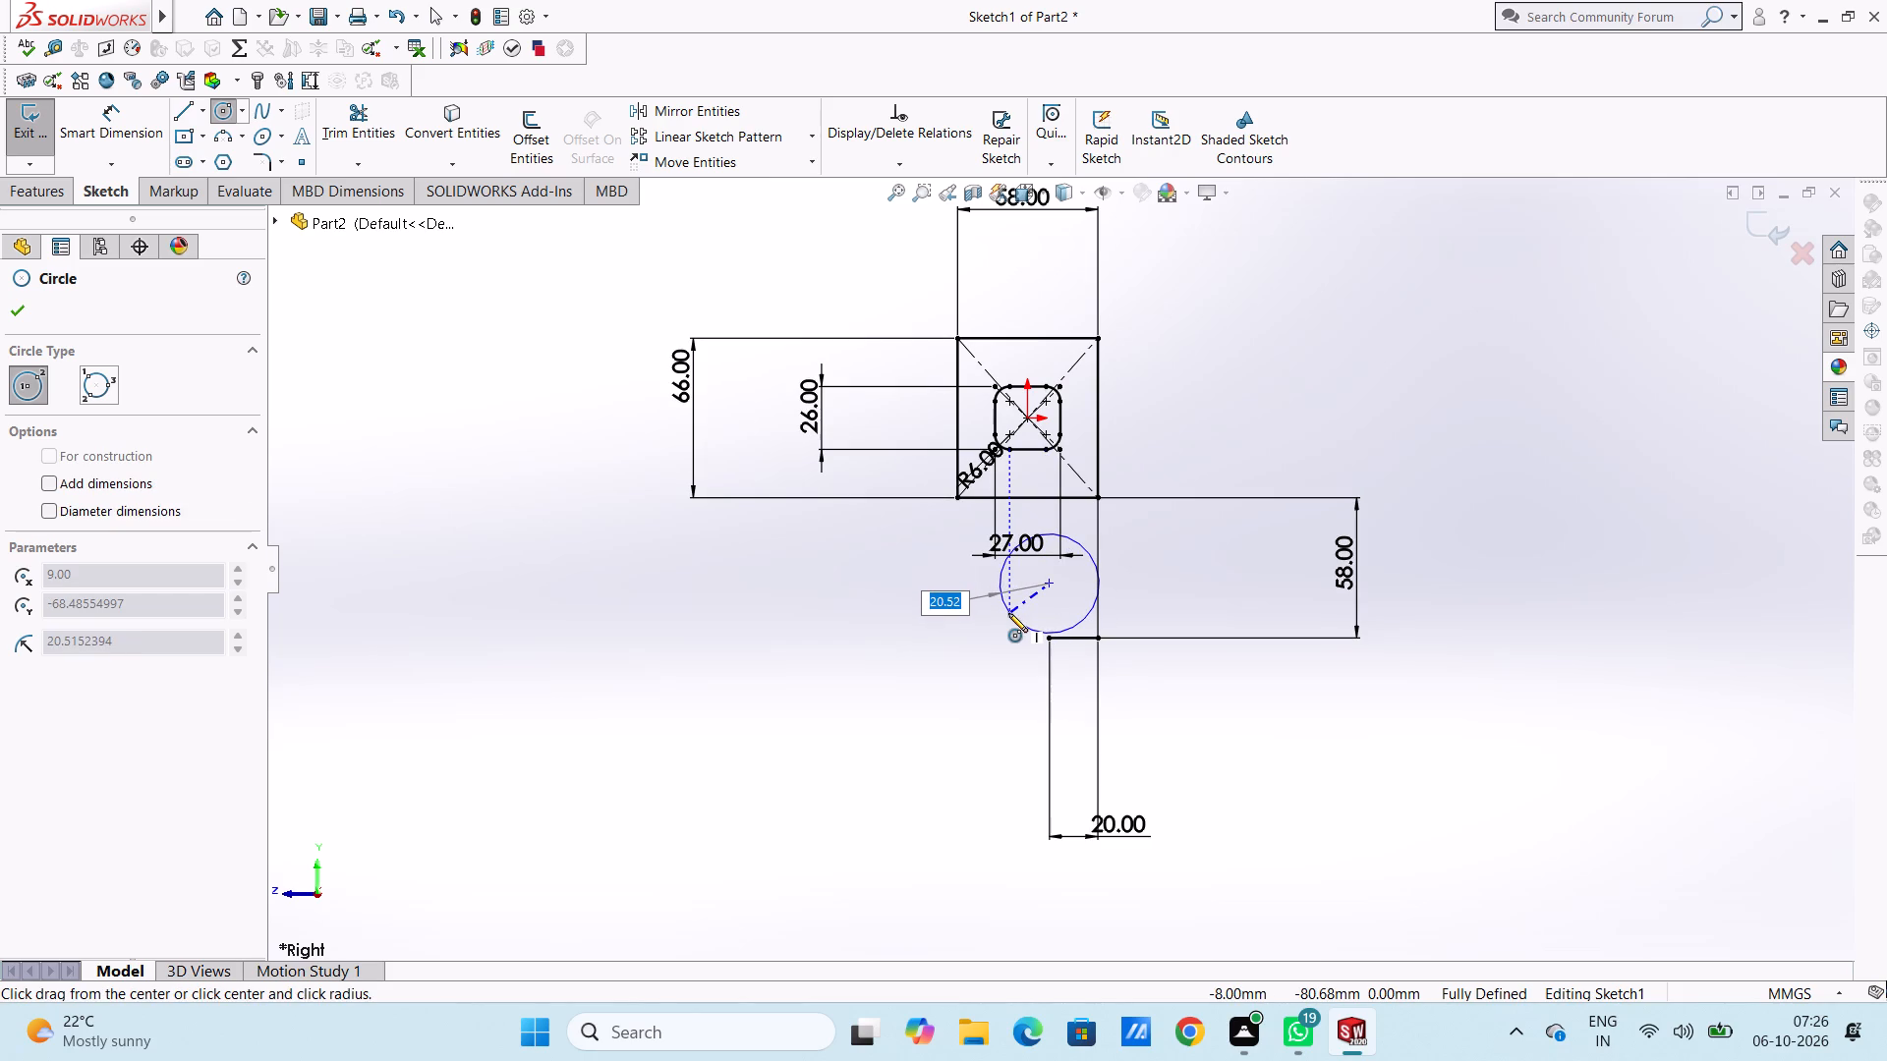
{"action": "type", "text": "20"}
{"action": "key", "text": "Return"}
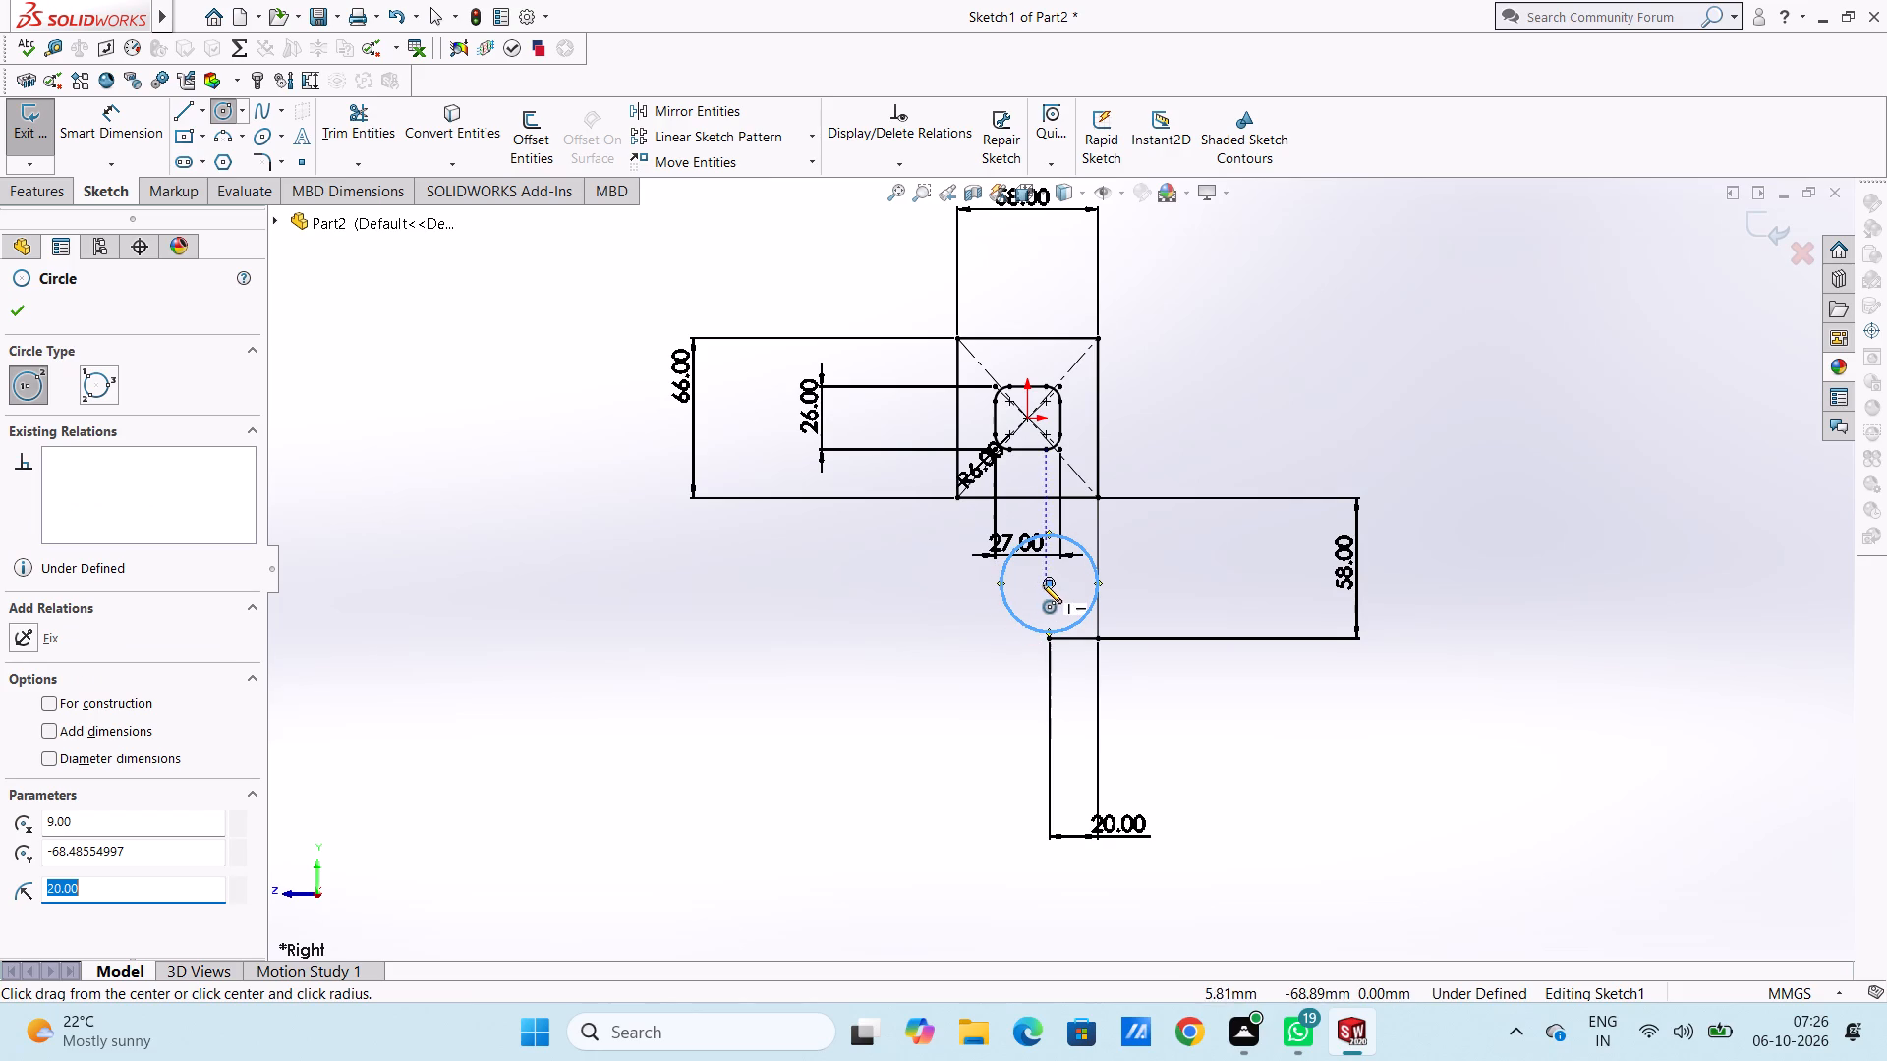
{"action": "left_click", "coordinate": [1048, 583]}
{"action": "left_click", "coordinate": [1043, 609]}
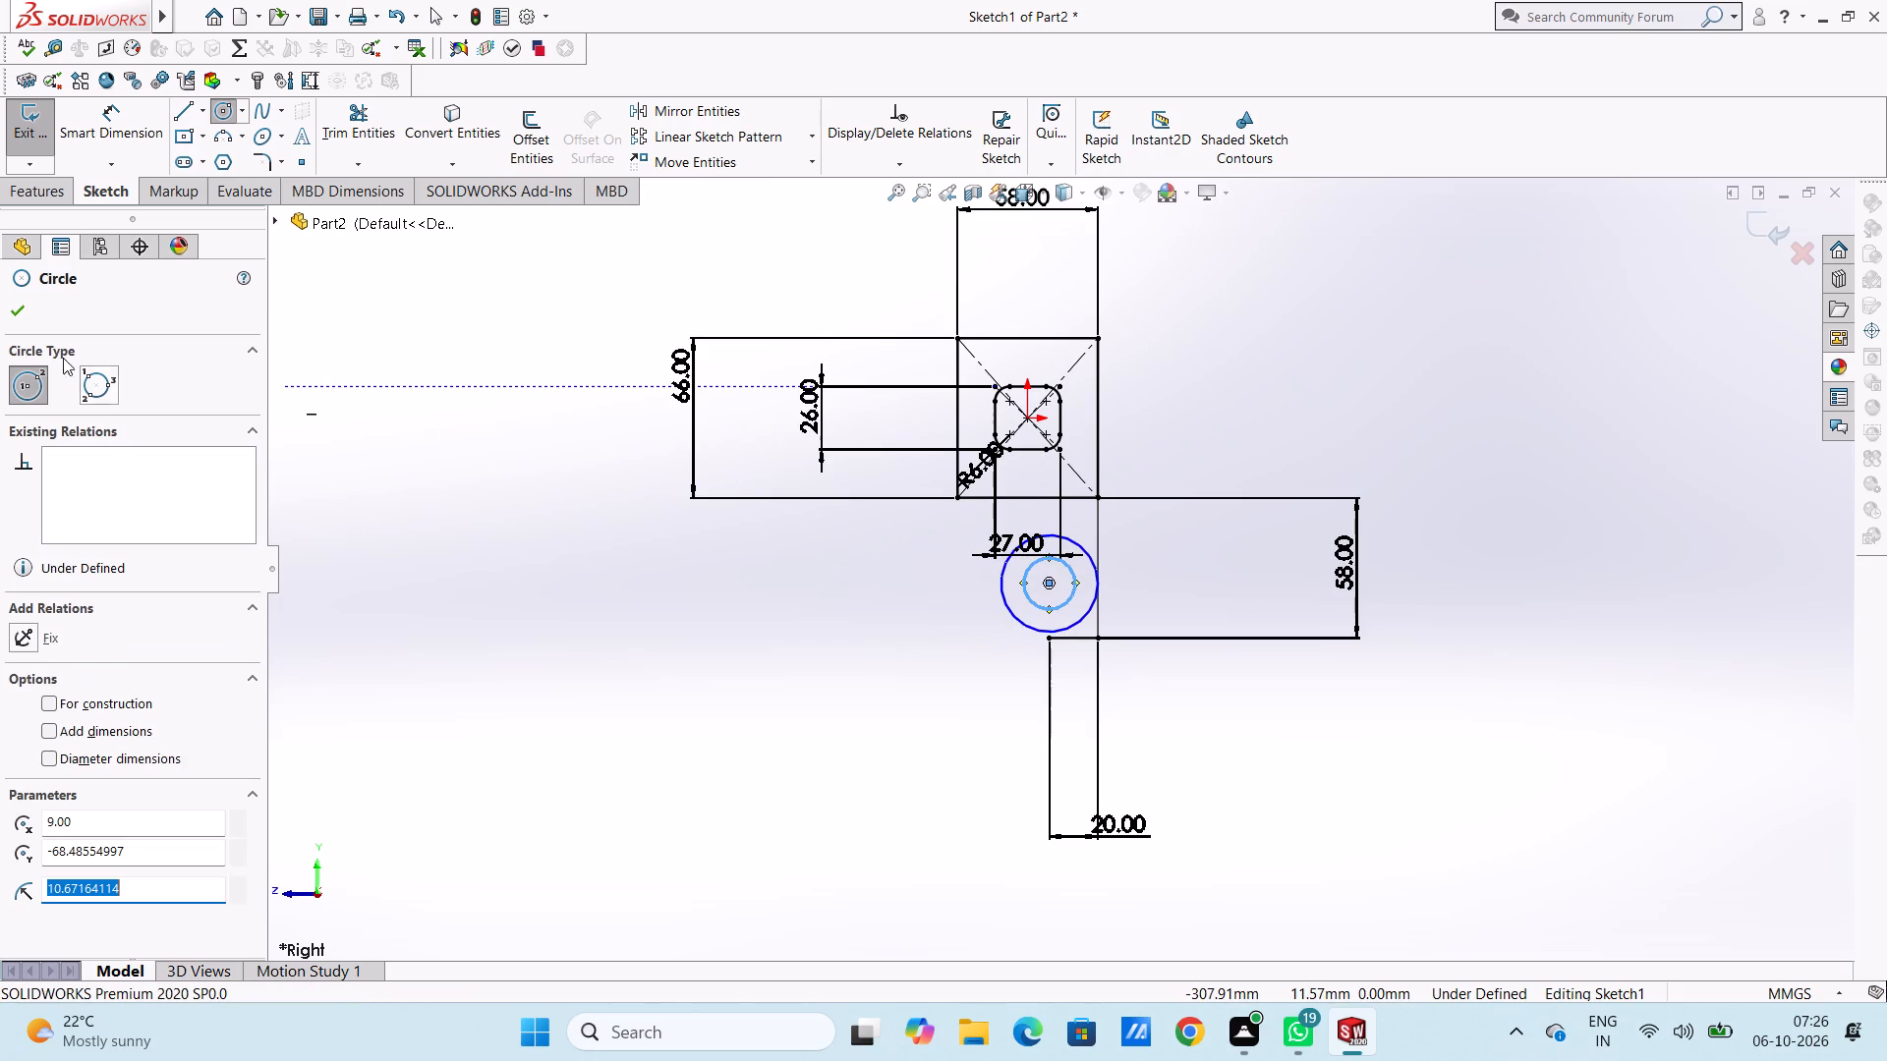
{"action": "left_click", "coordinate": [21, 309]}
Dimension the outer circle's diameter at 40 mm and the inner circle's diameter at 20 mm.
{"action": "left_click", "coordinate": [122, 137]}
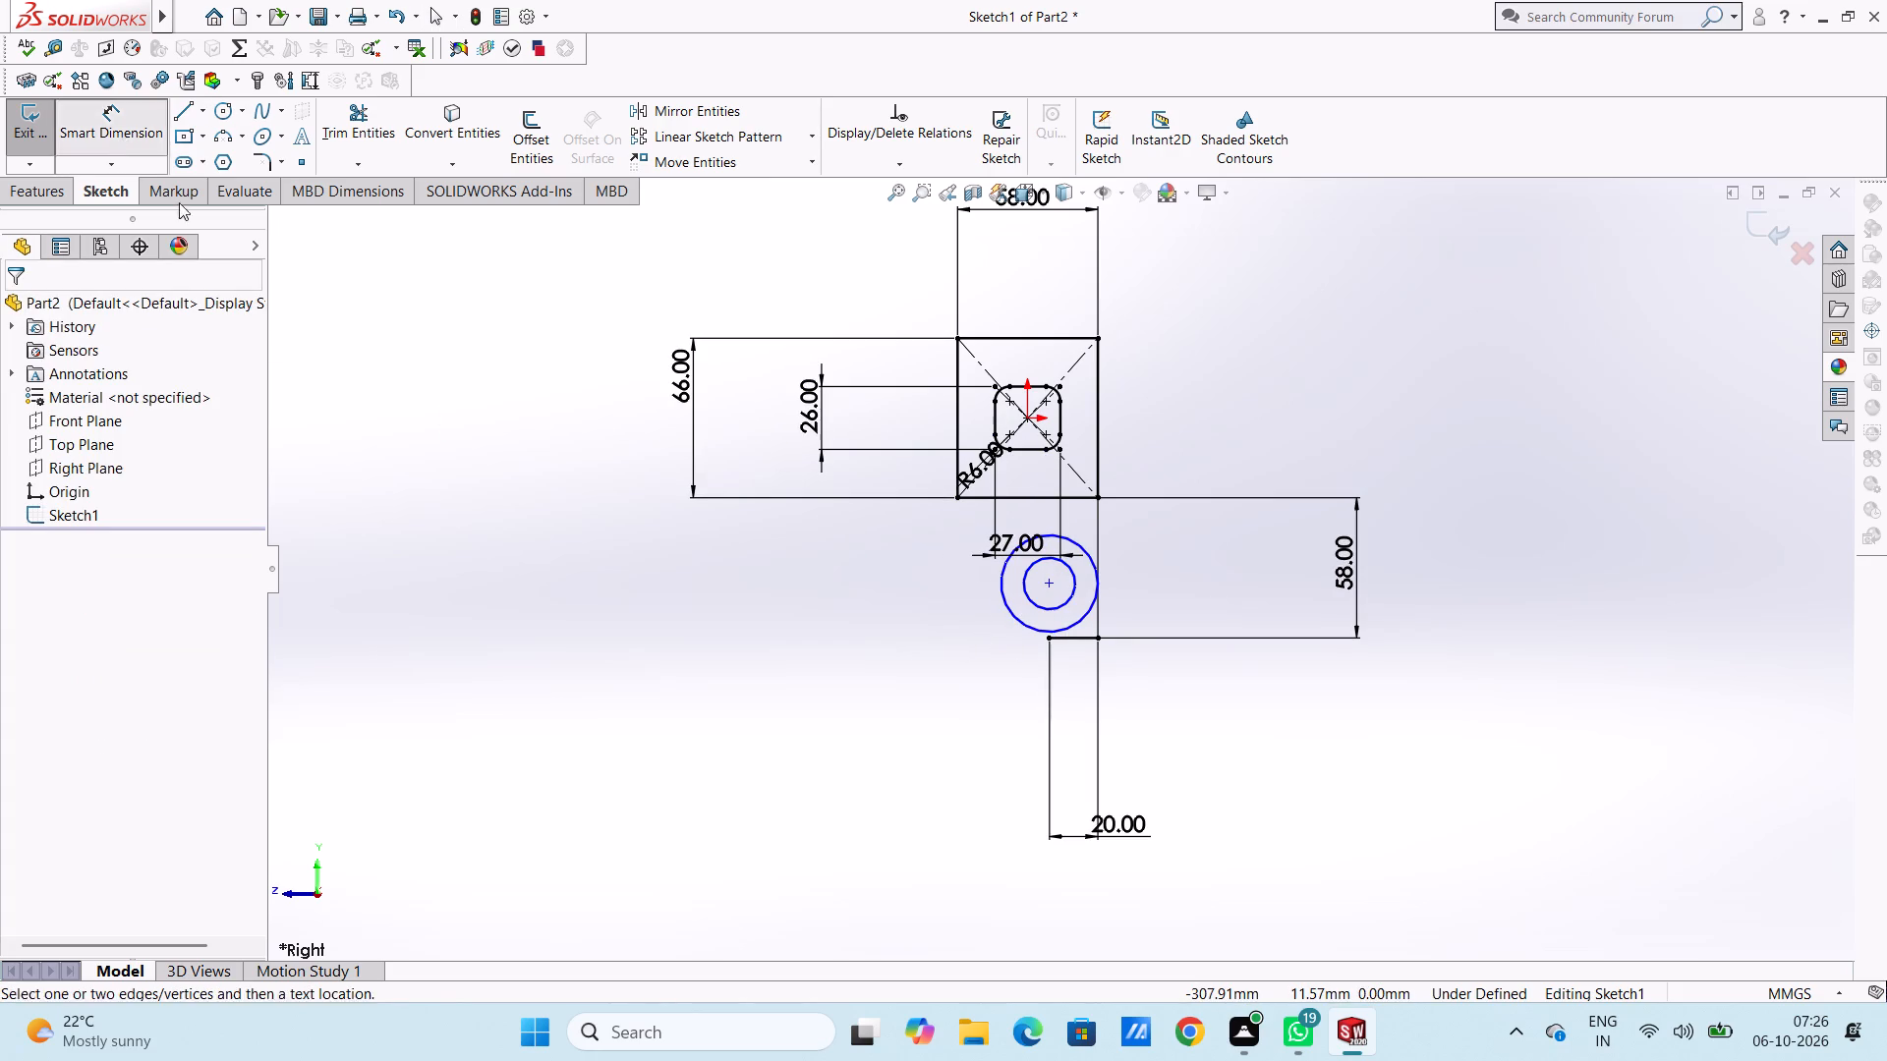
{"action": "left_click", "coordinate": [1023, 622]}
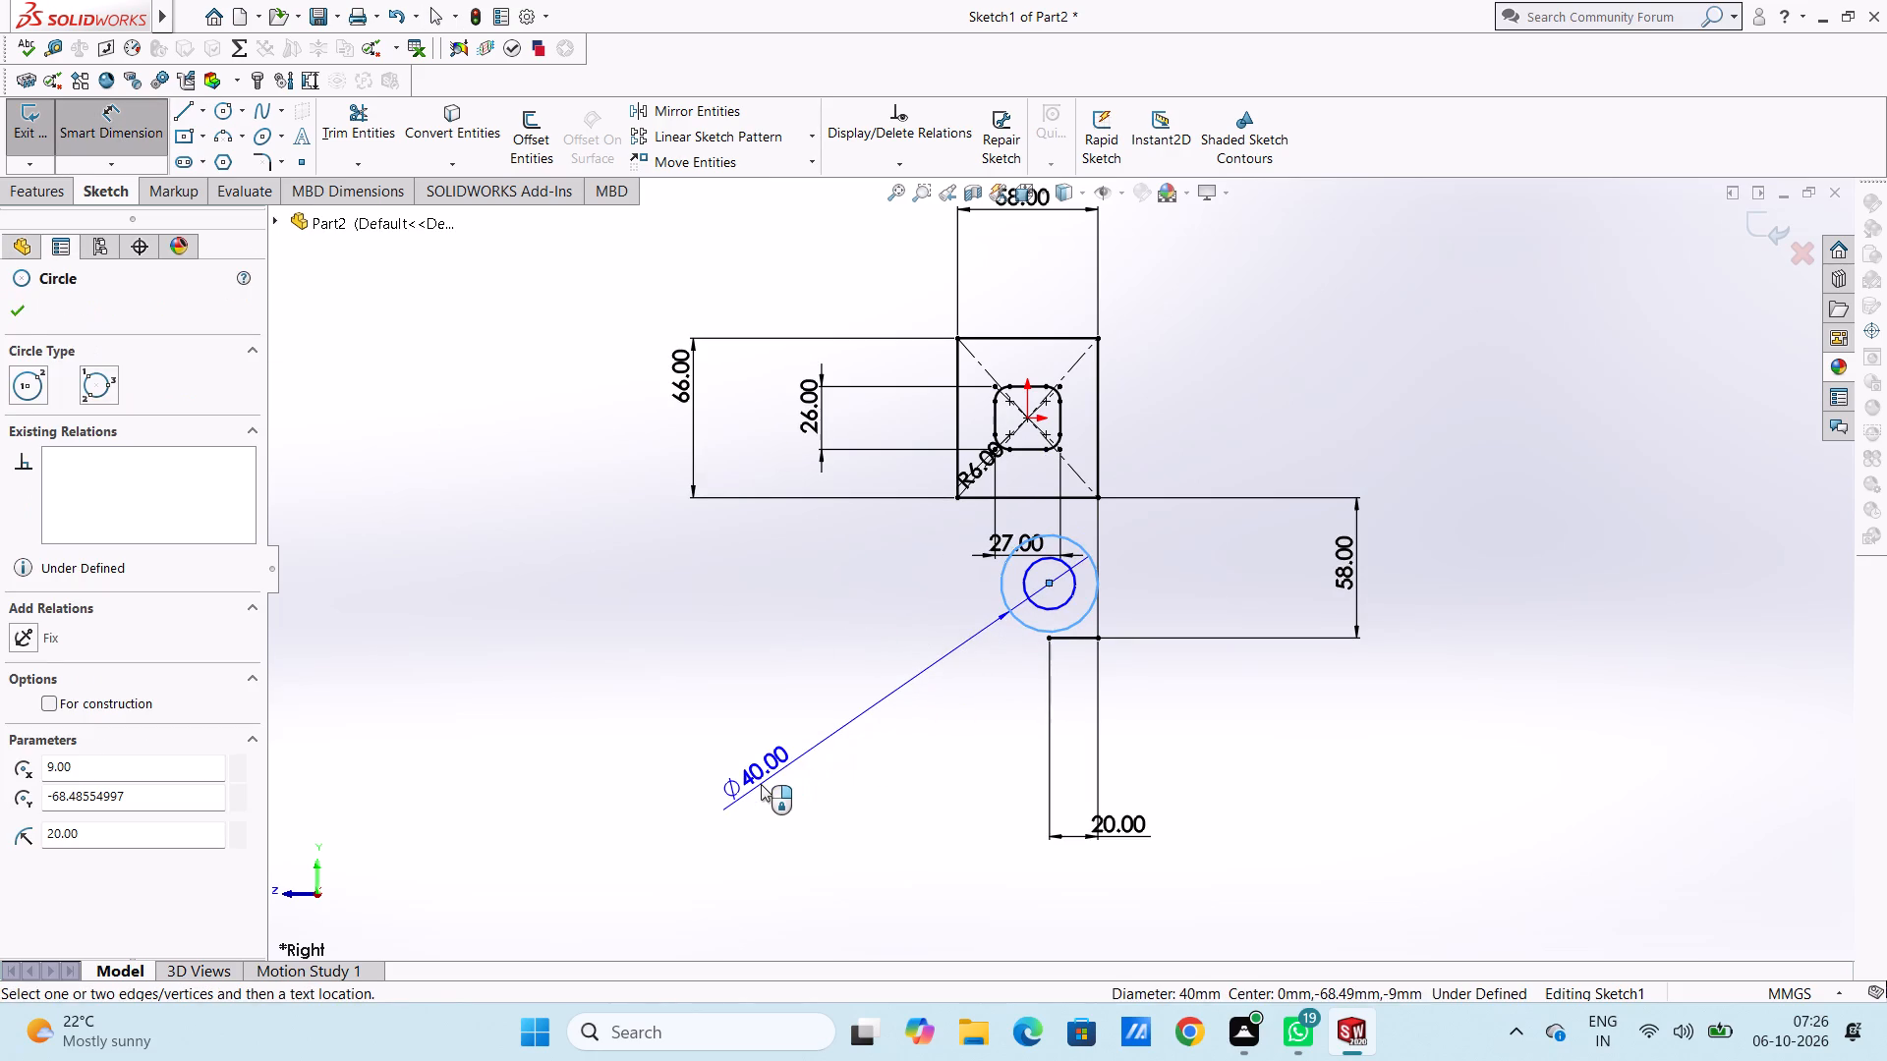
{"action": "left_click", "coordinate": [761, 784]}
{"action": "left_click", "coordinate": [671, 752]}
{"action": "left_click", "coordinate": [637, 672]}
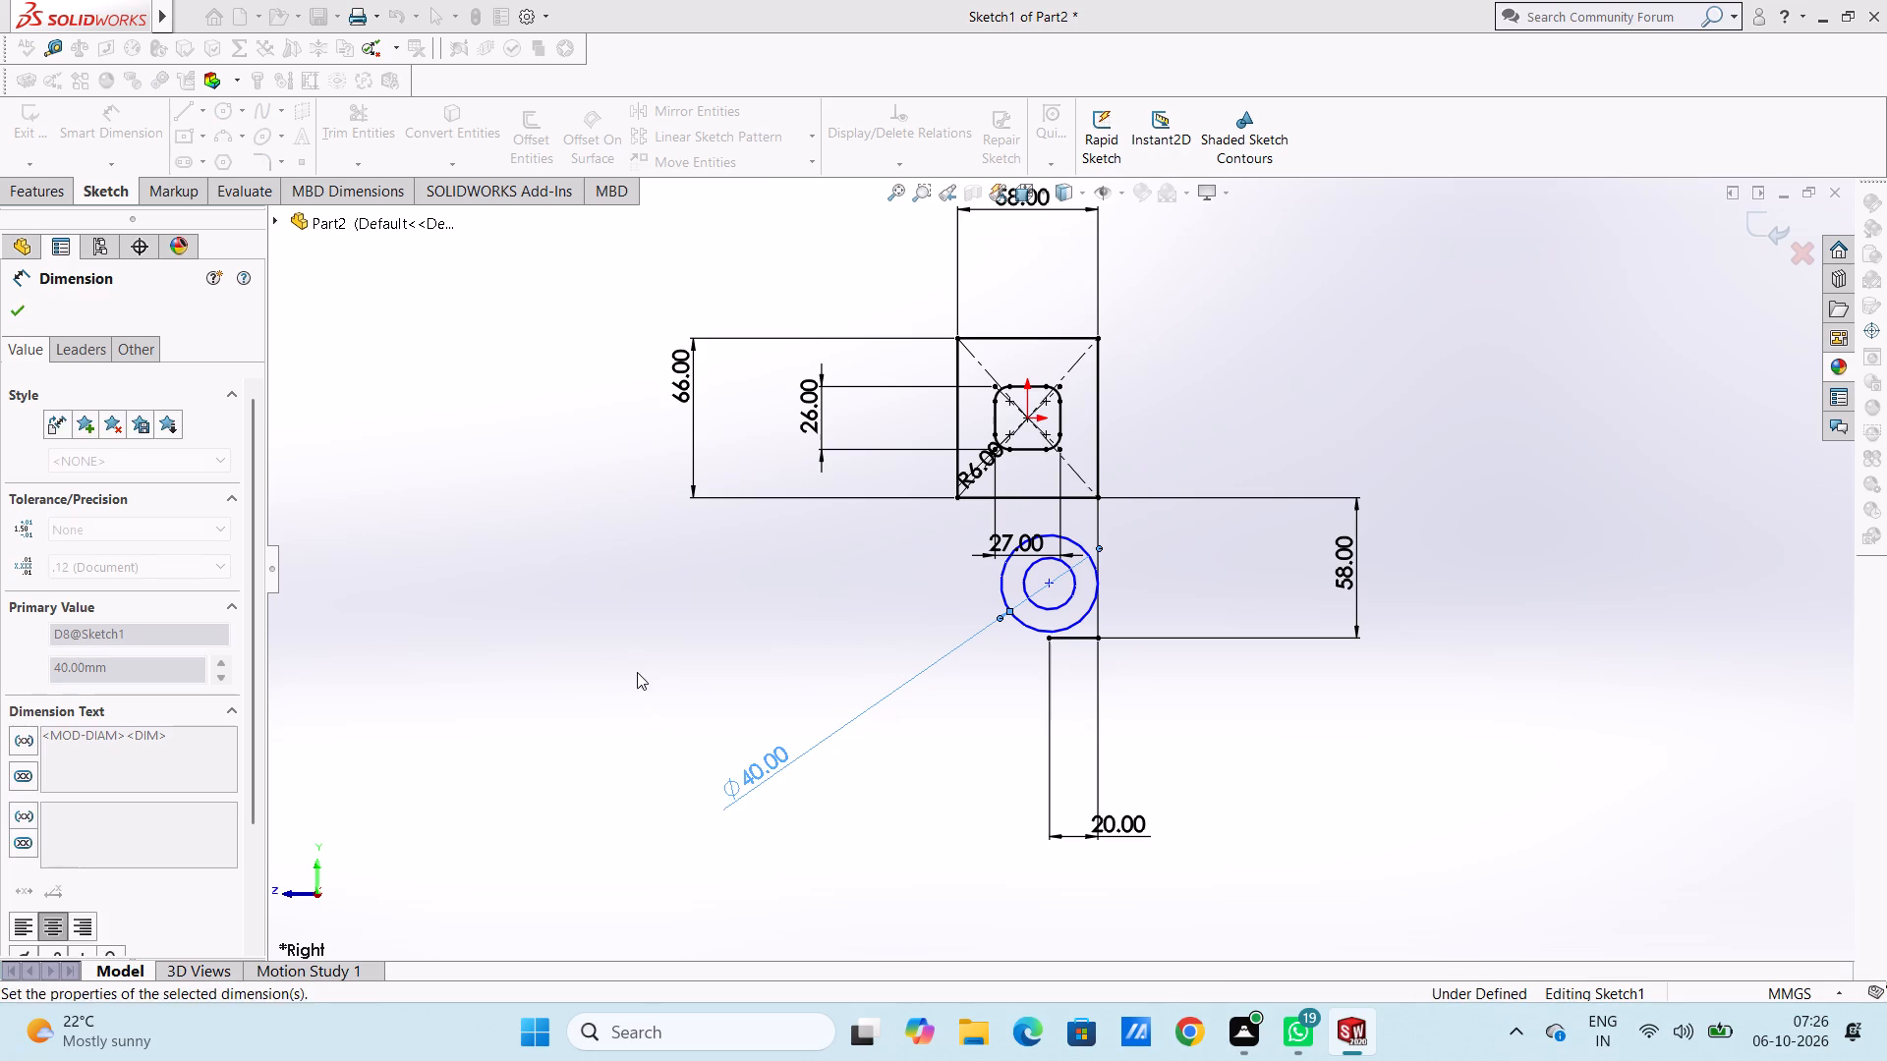
{"action": "left_click", "coordinate": [1035, 604]}
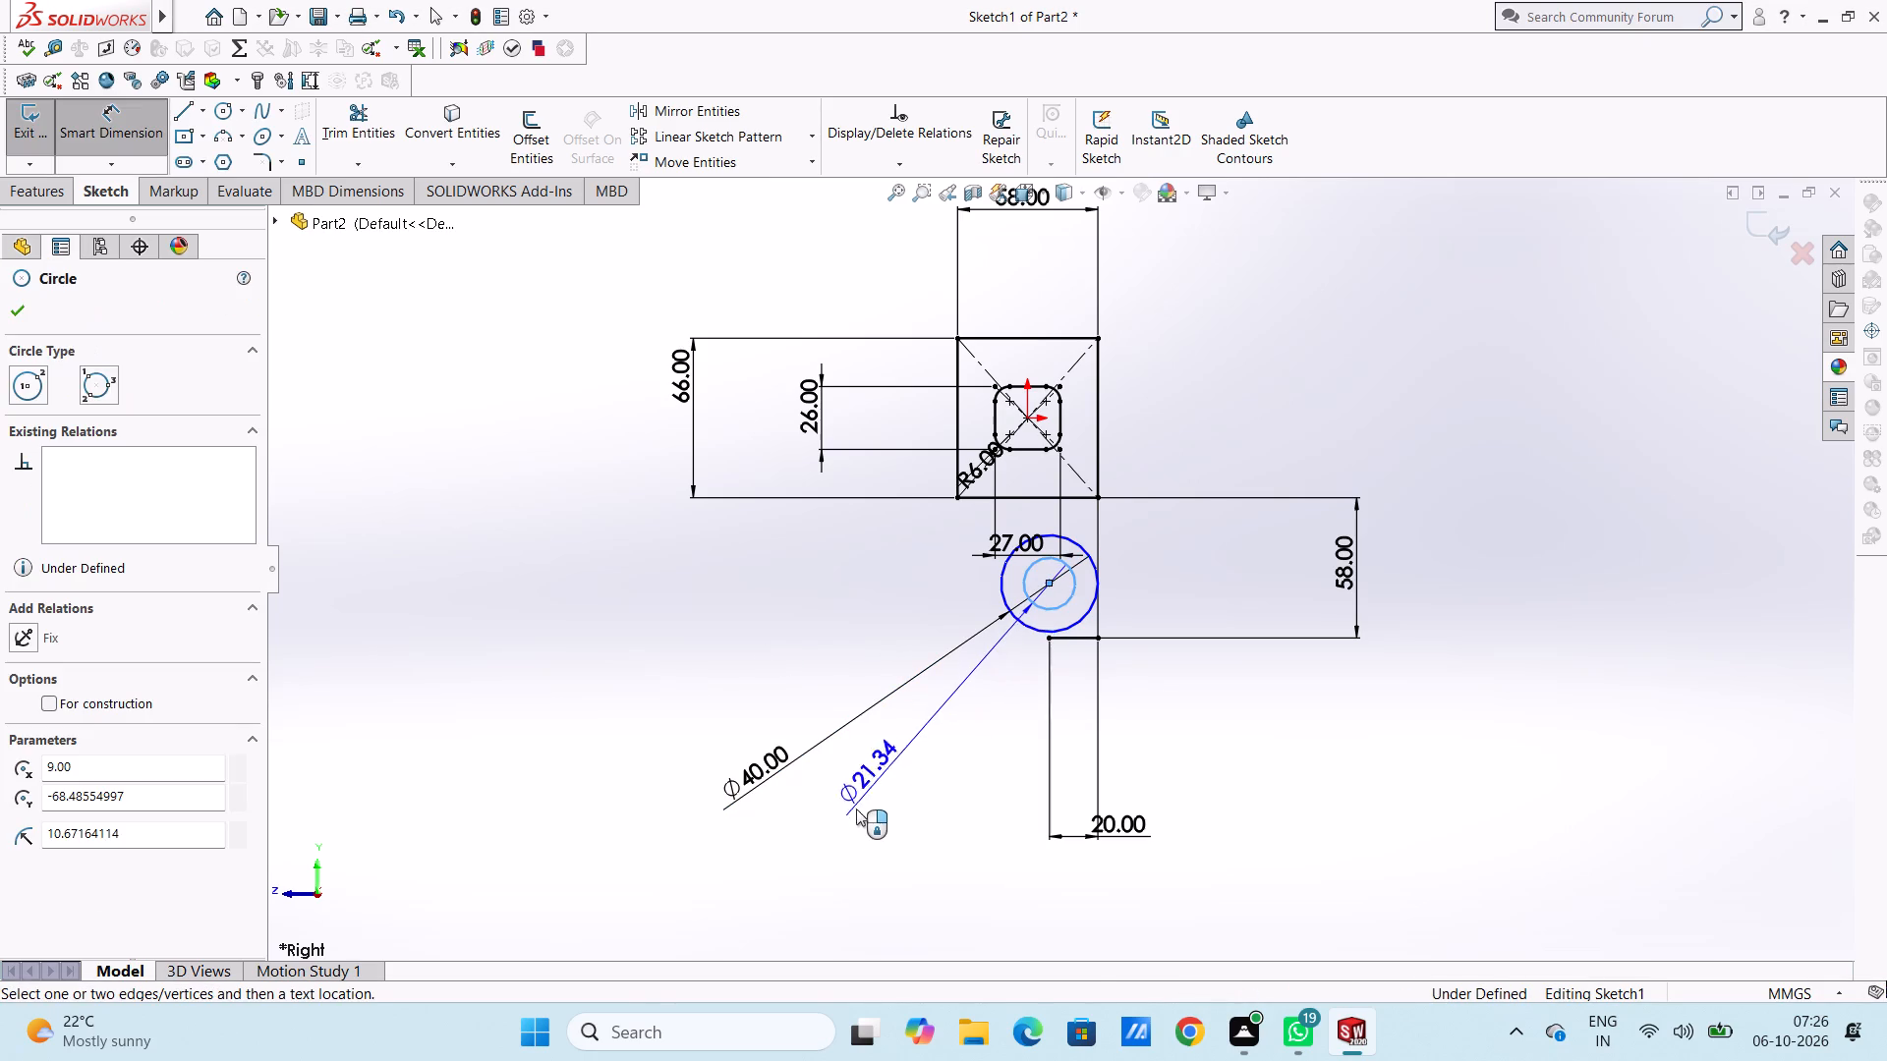
{"action": "left_click", "coordinate": [848, 815]}
{"action": "type", "text": "20"}
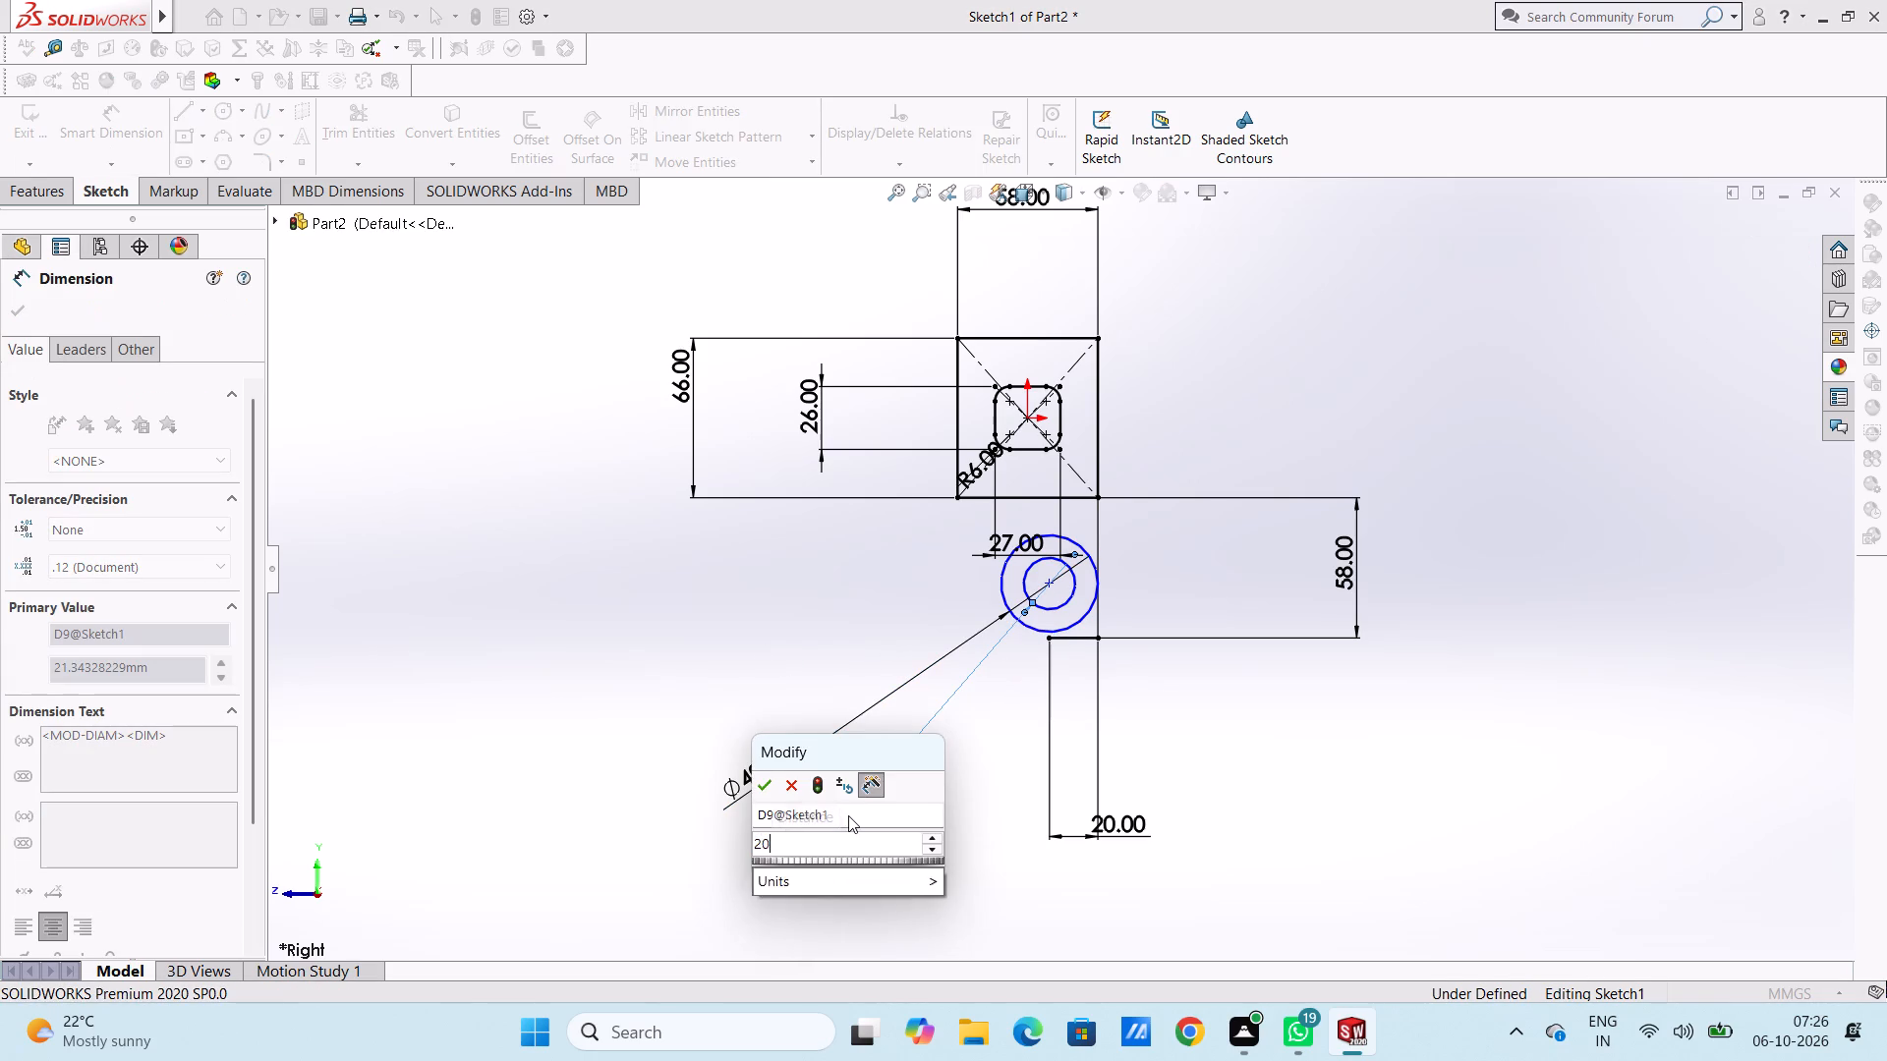
{"action": "key", "text": "Return"}
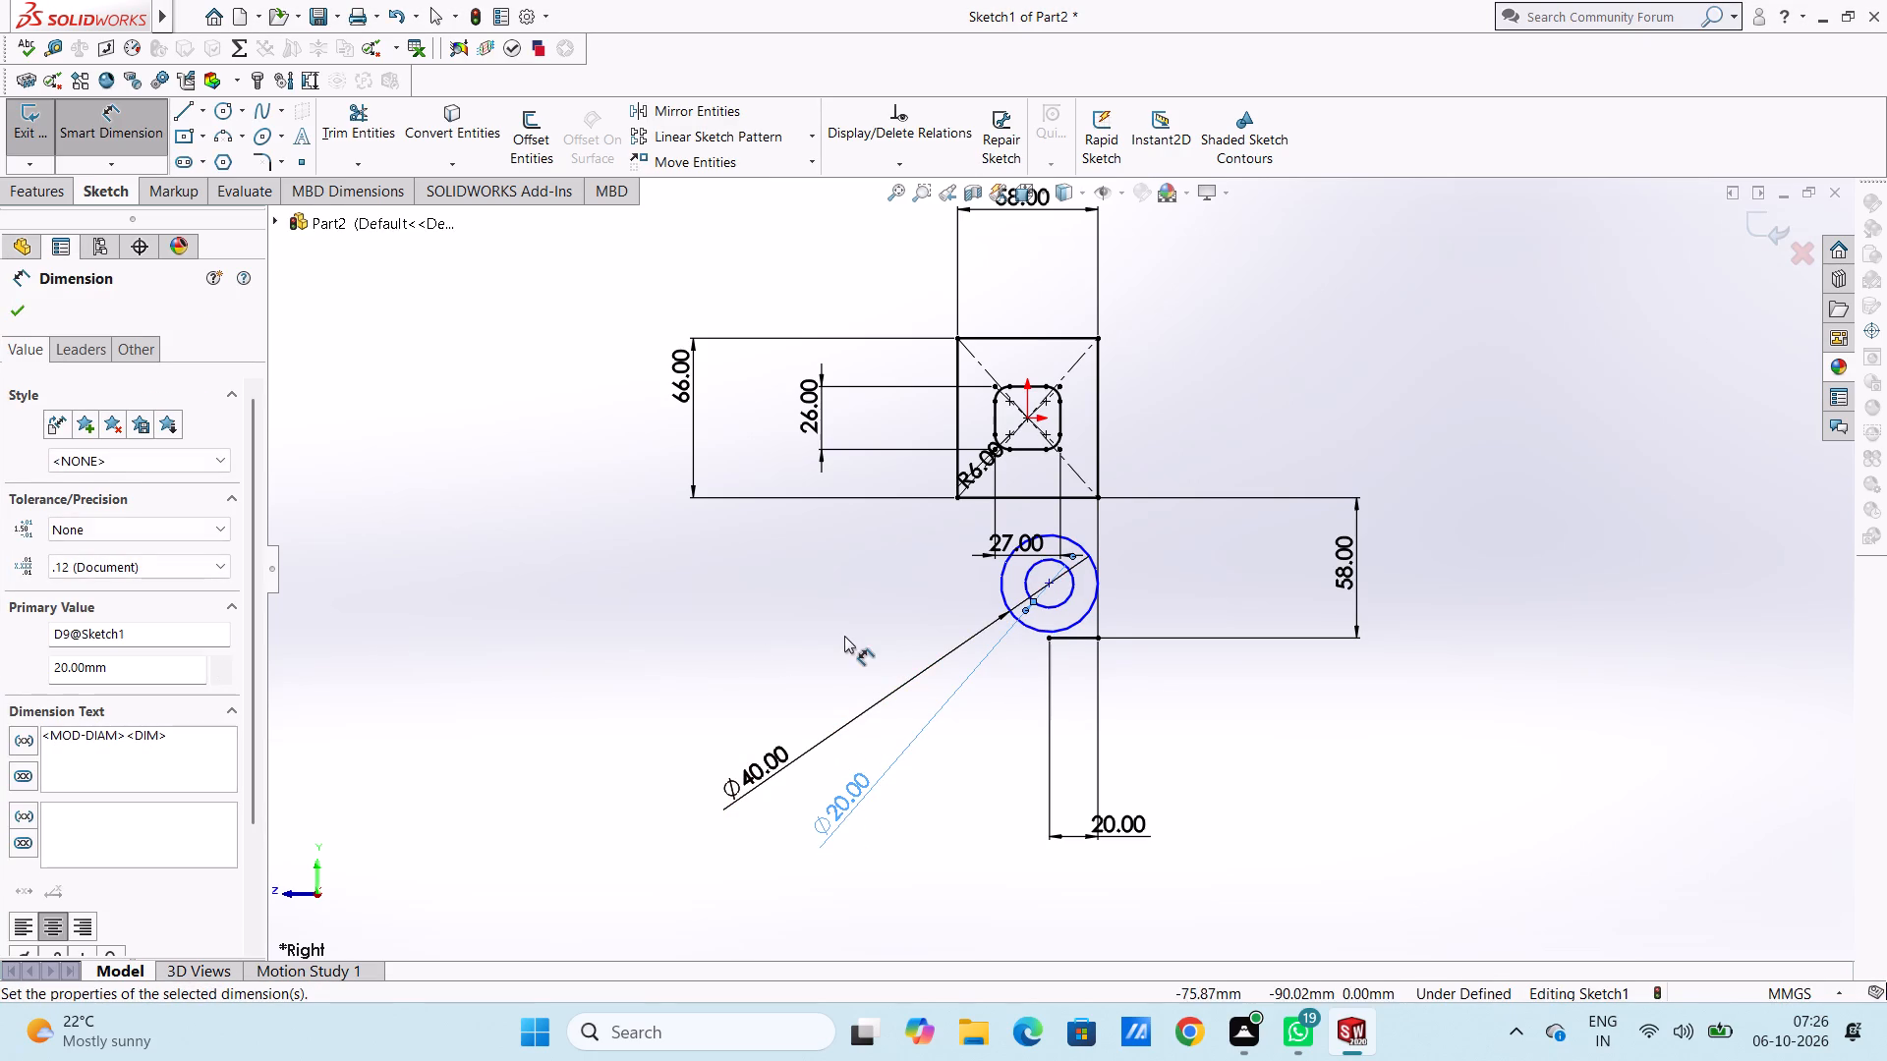
{"action": "left_click", "coordinate": [844, 636]}
Dimension the circles' centre 20 mm above the bottom horizontal line.
{"action": "left_click", "coordinate": [1051, 585]}
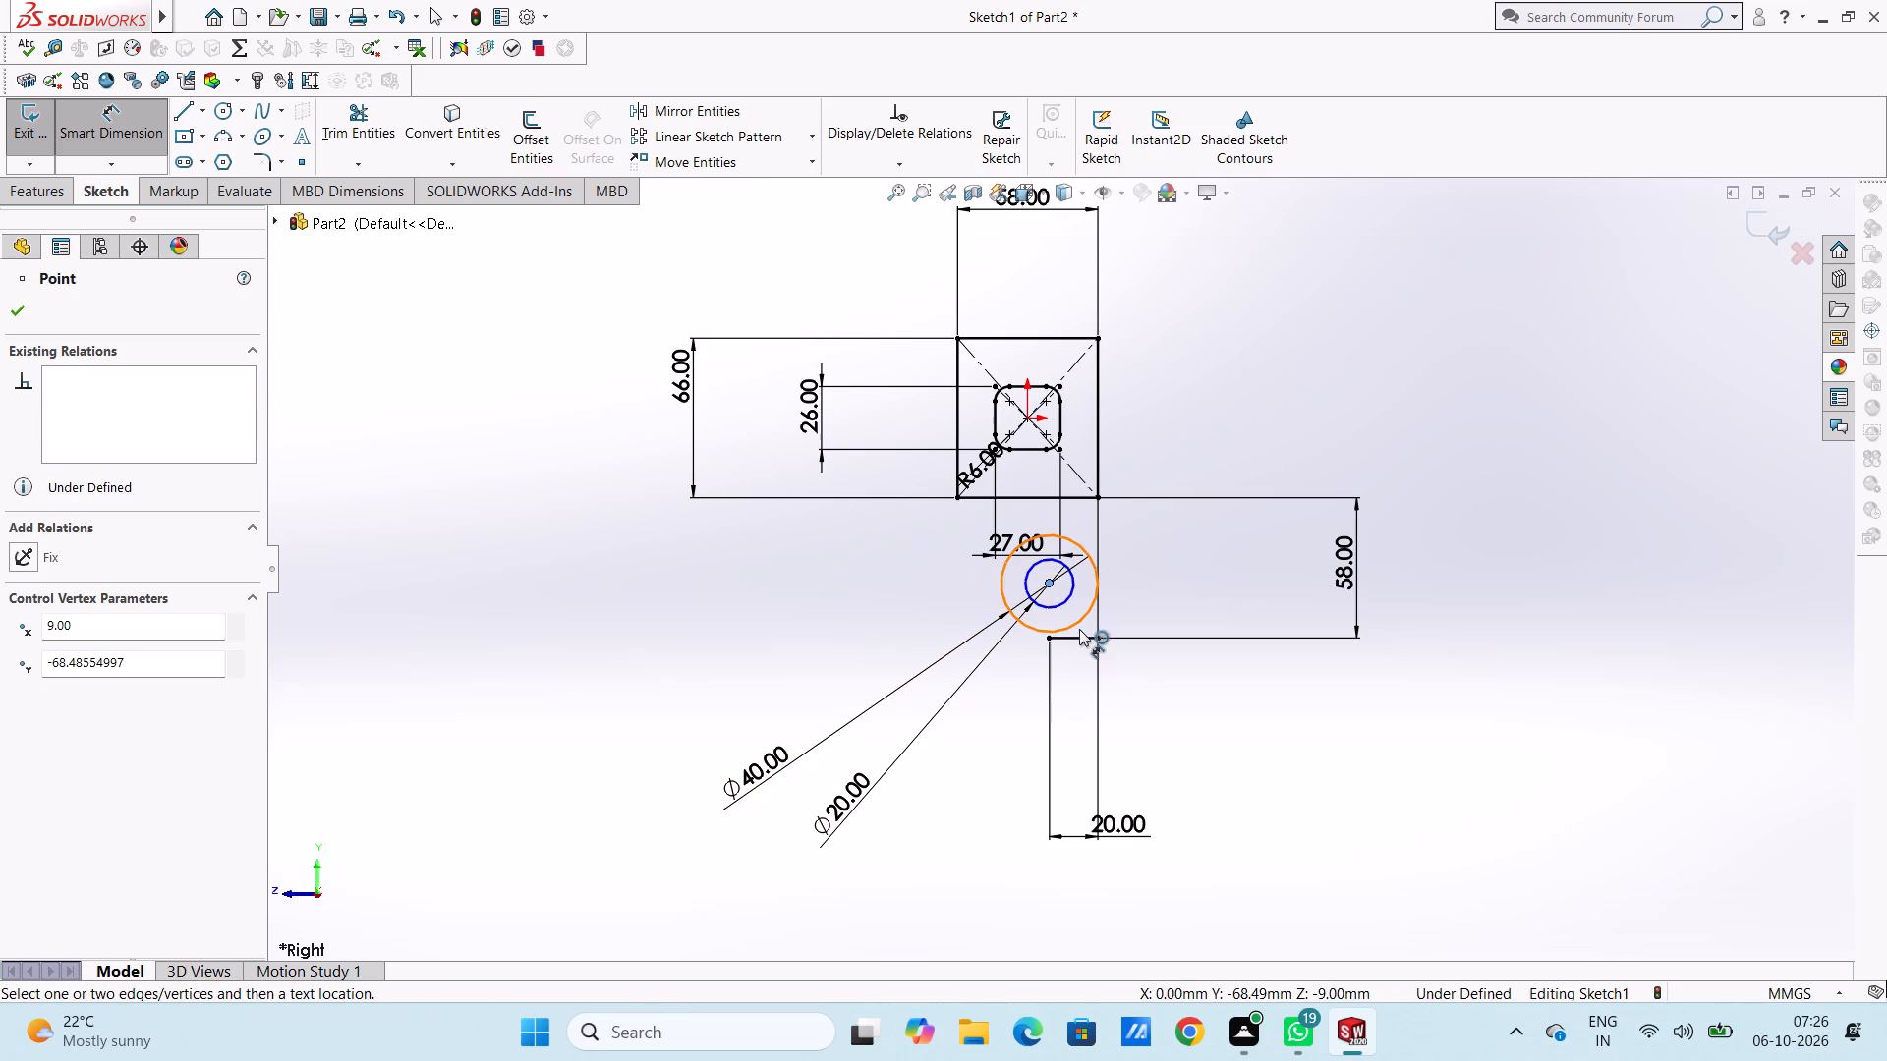
{"action": "left_click", "coordinate": [1078, 638]}
{"action": "left_click", "coordinate": [1287, 612]}
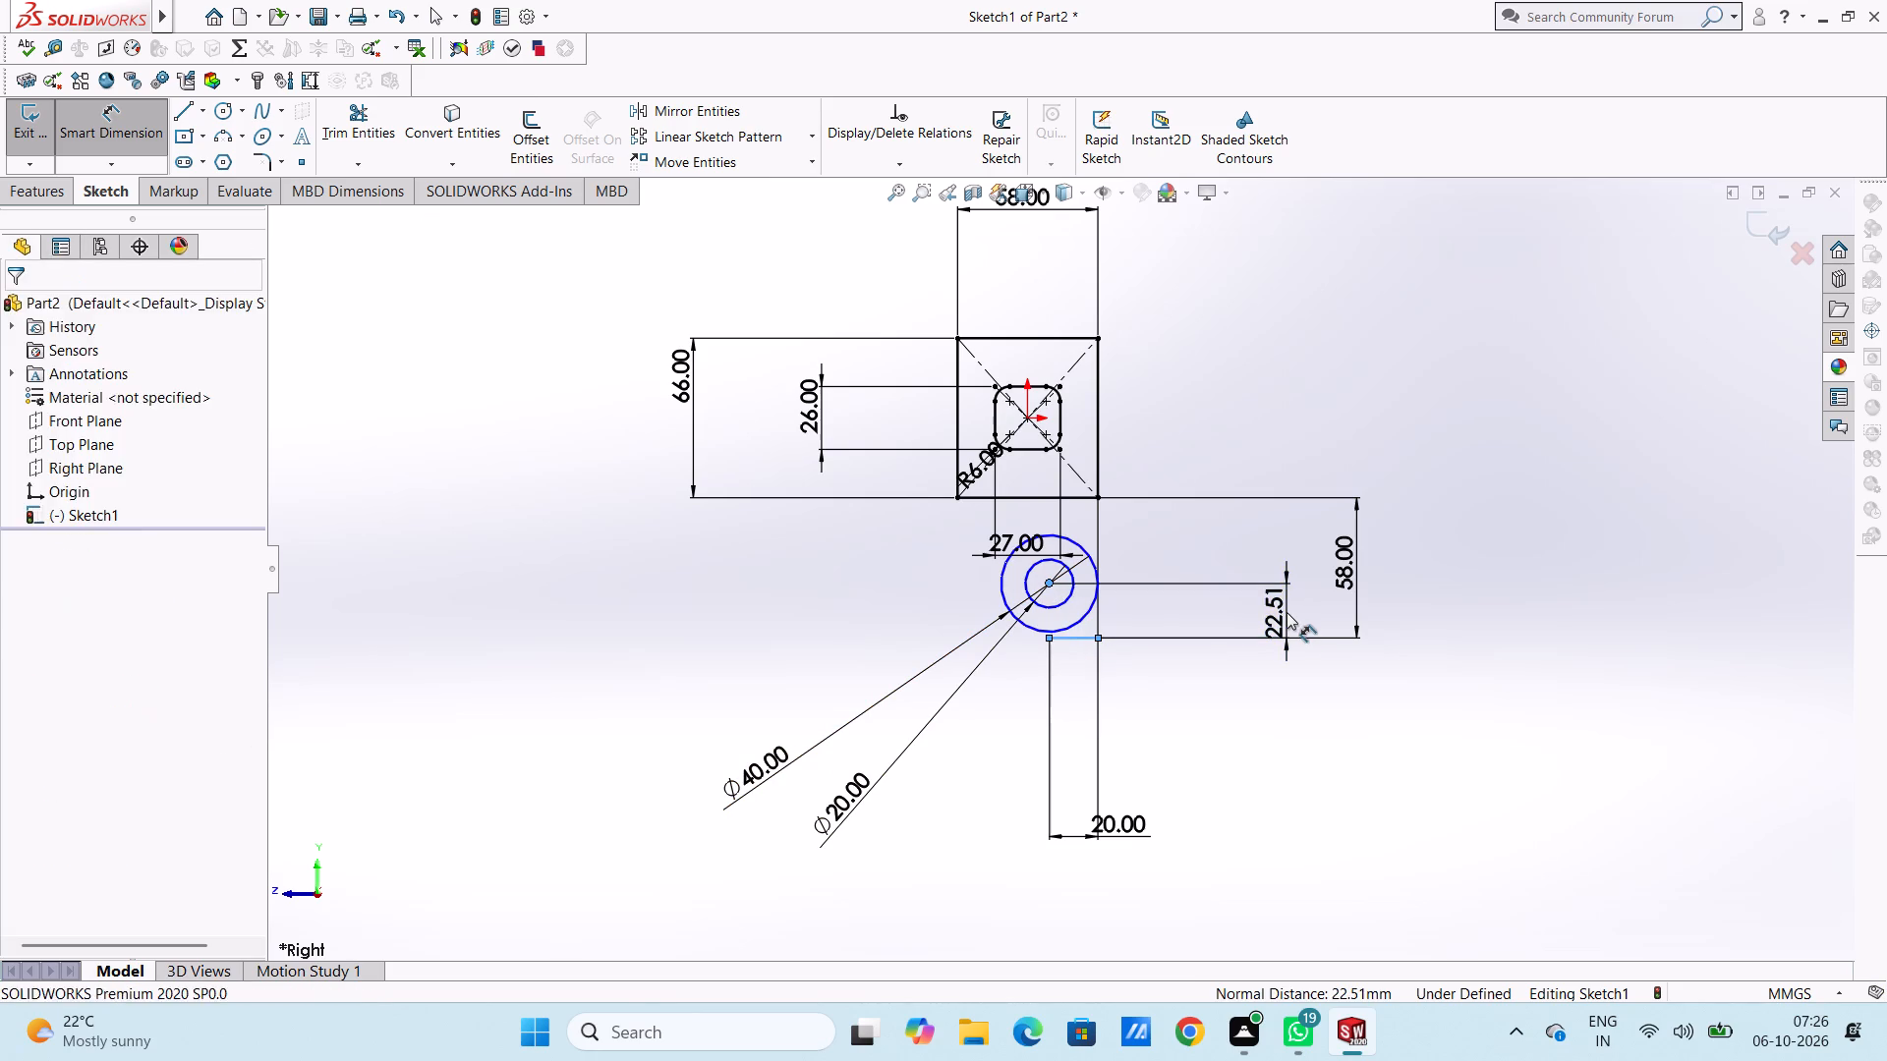
{"action": "type", "text": "20"}
{"action": "key", "text": "Return"}
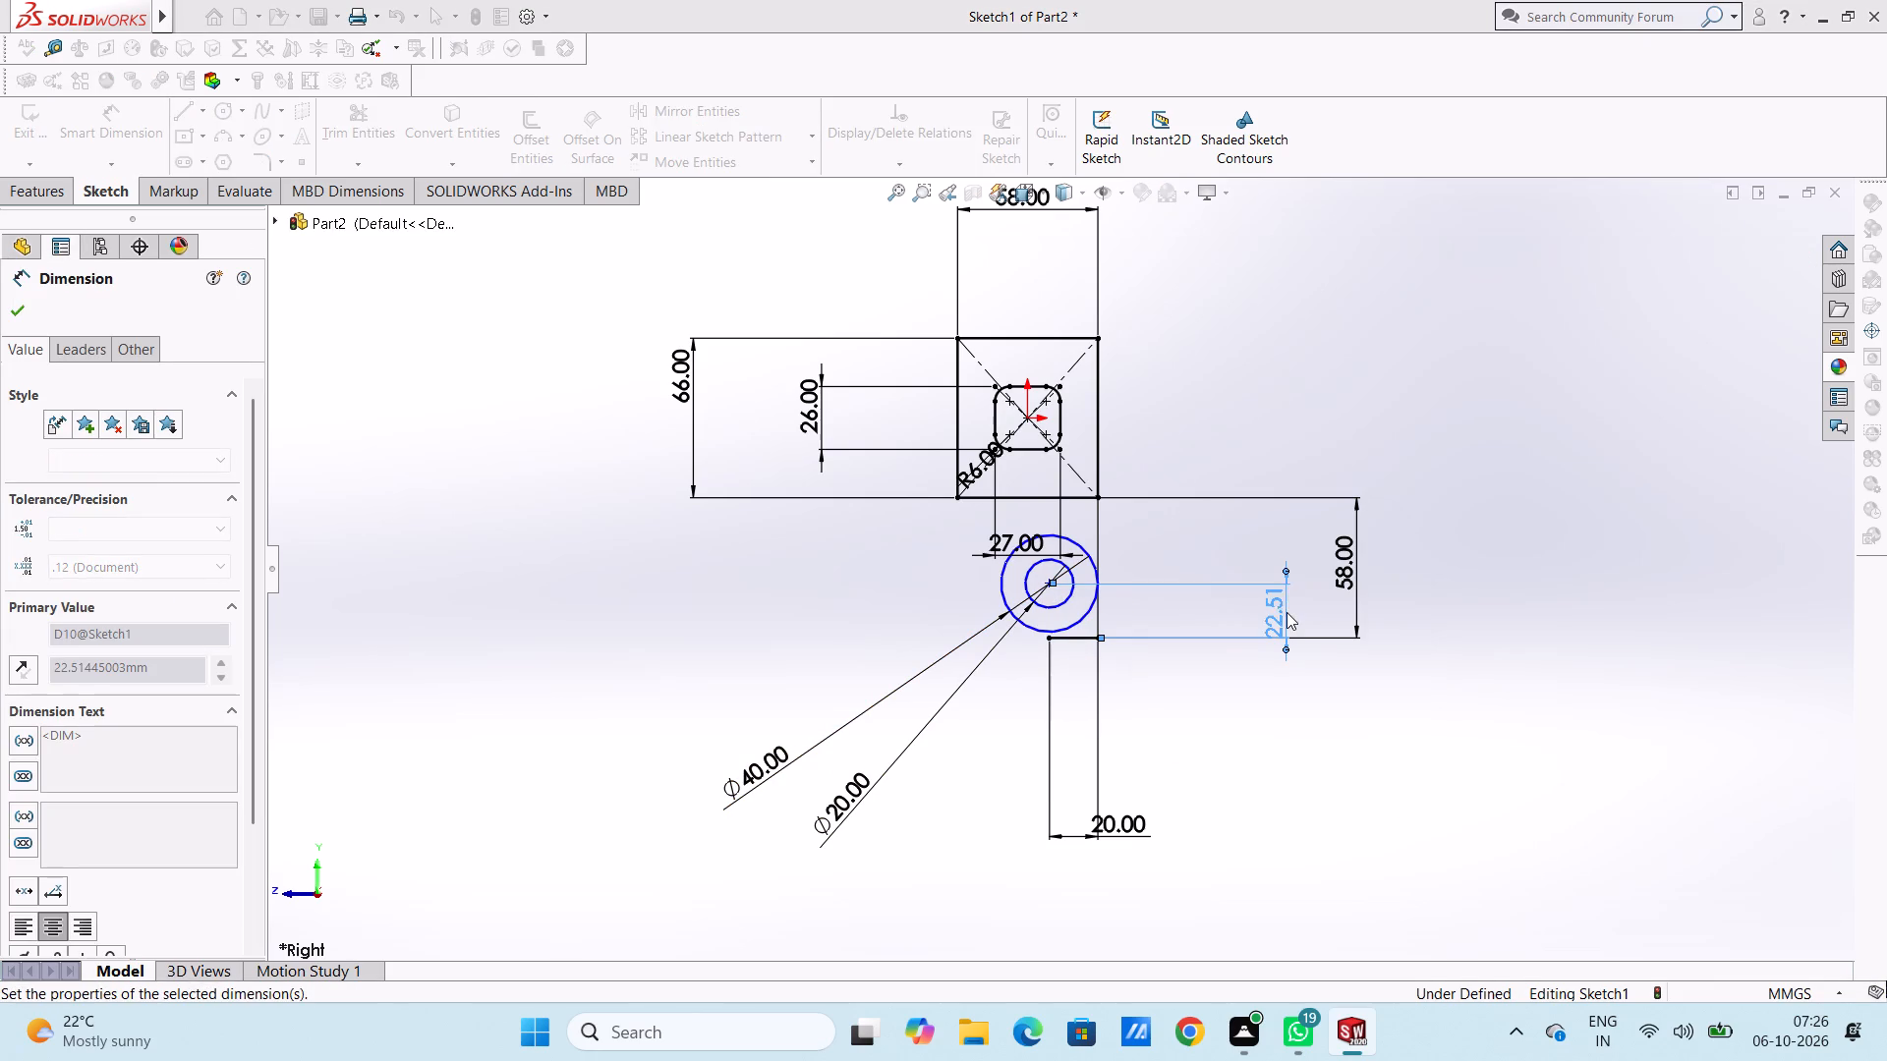
{"action": "left_click", "coordinate": [1217, 536]}
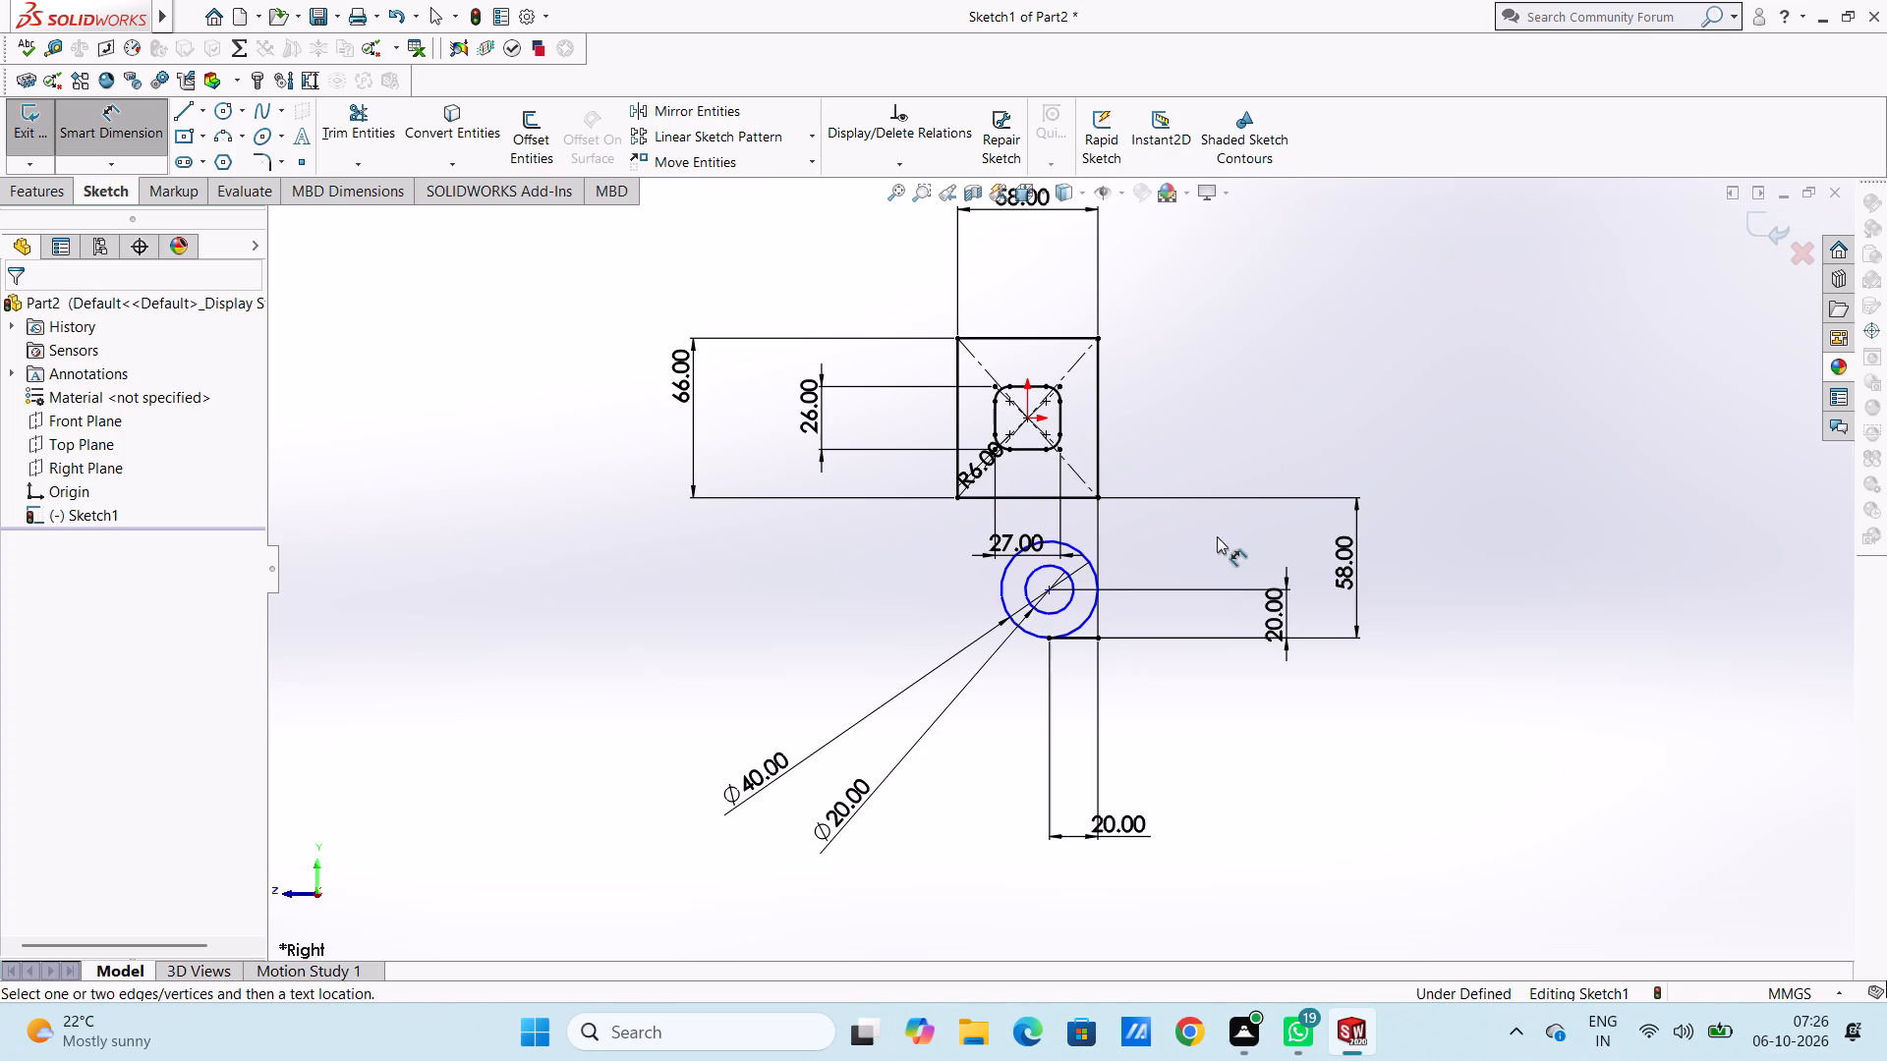
Dimension the horizontal offset between the circles' centre and the origin at 9 mm.
{"action": "scroll", "coordinate": [1113, 539], "scroll_direction": "down", "scroll_amount": 1}
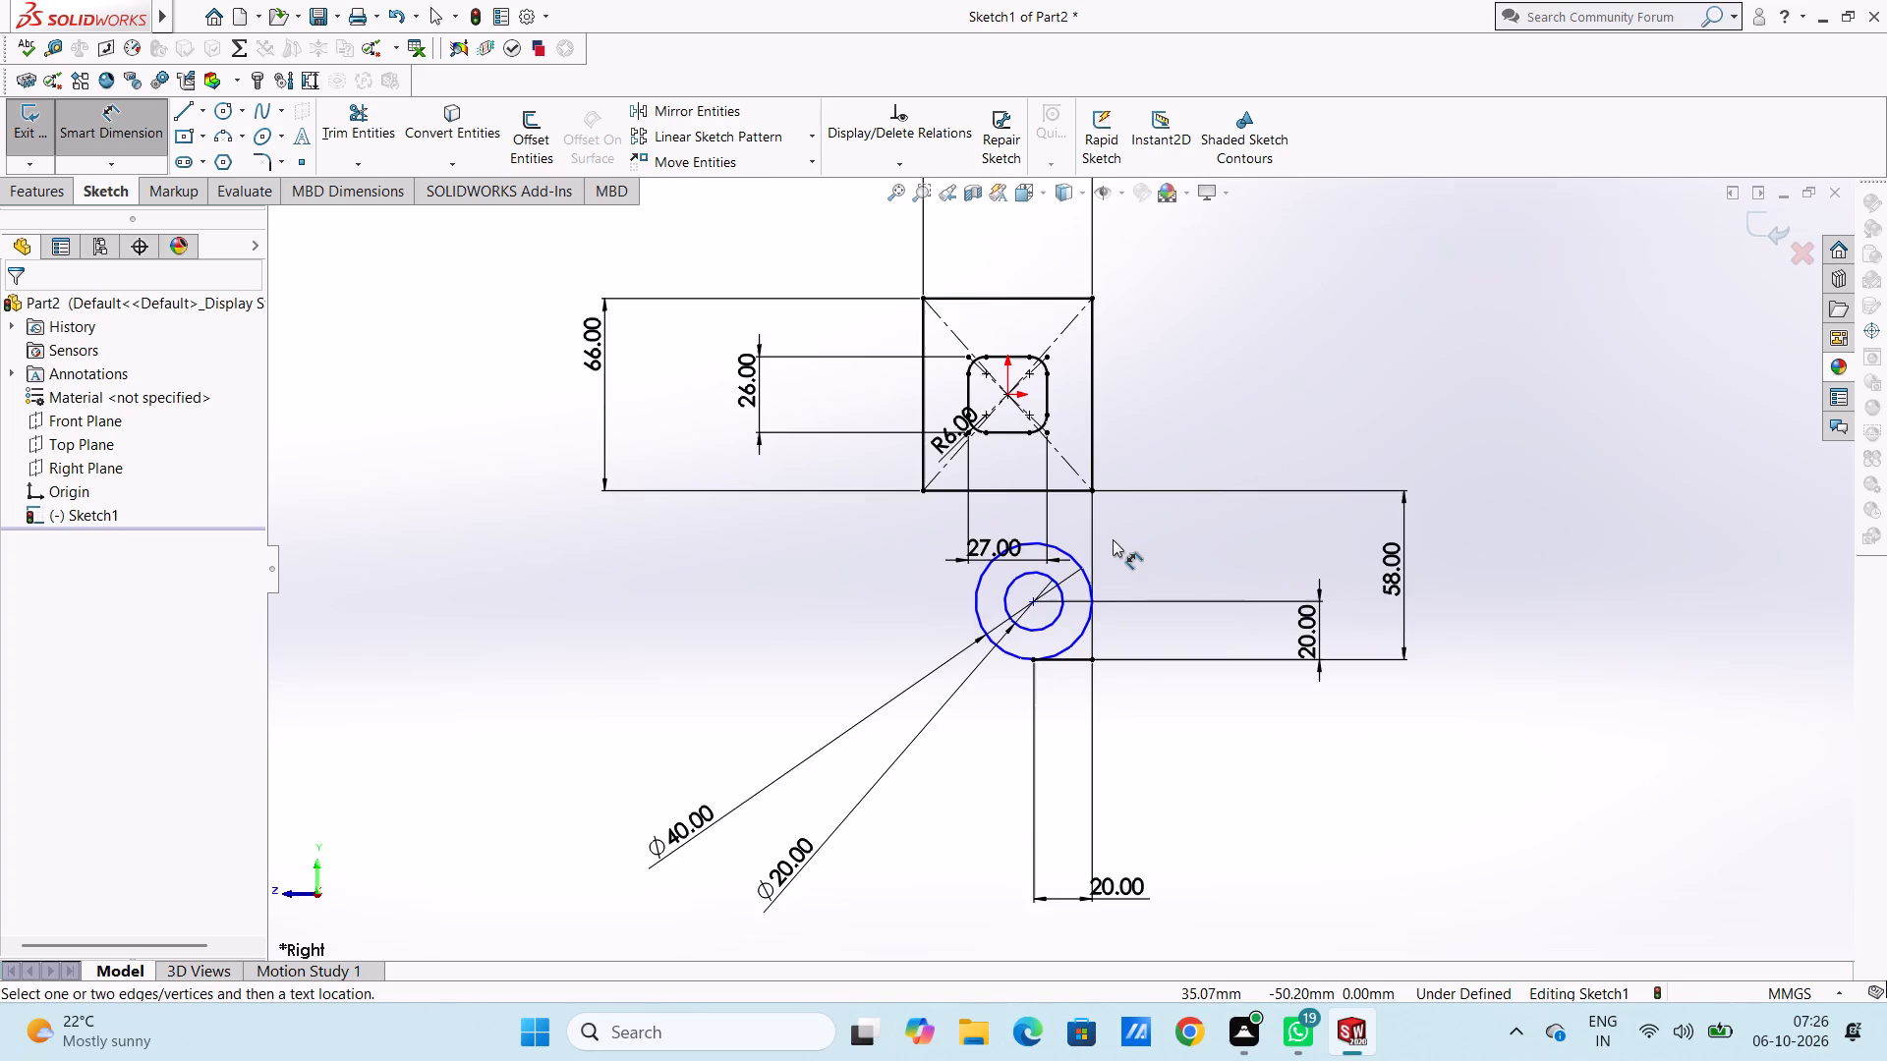
{"action": "left_click", "coordinate": [1030, 602]}
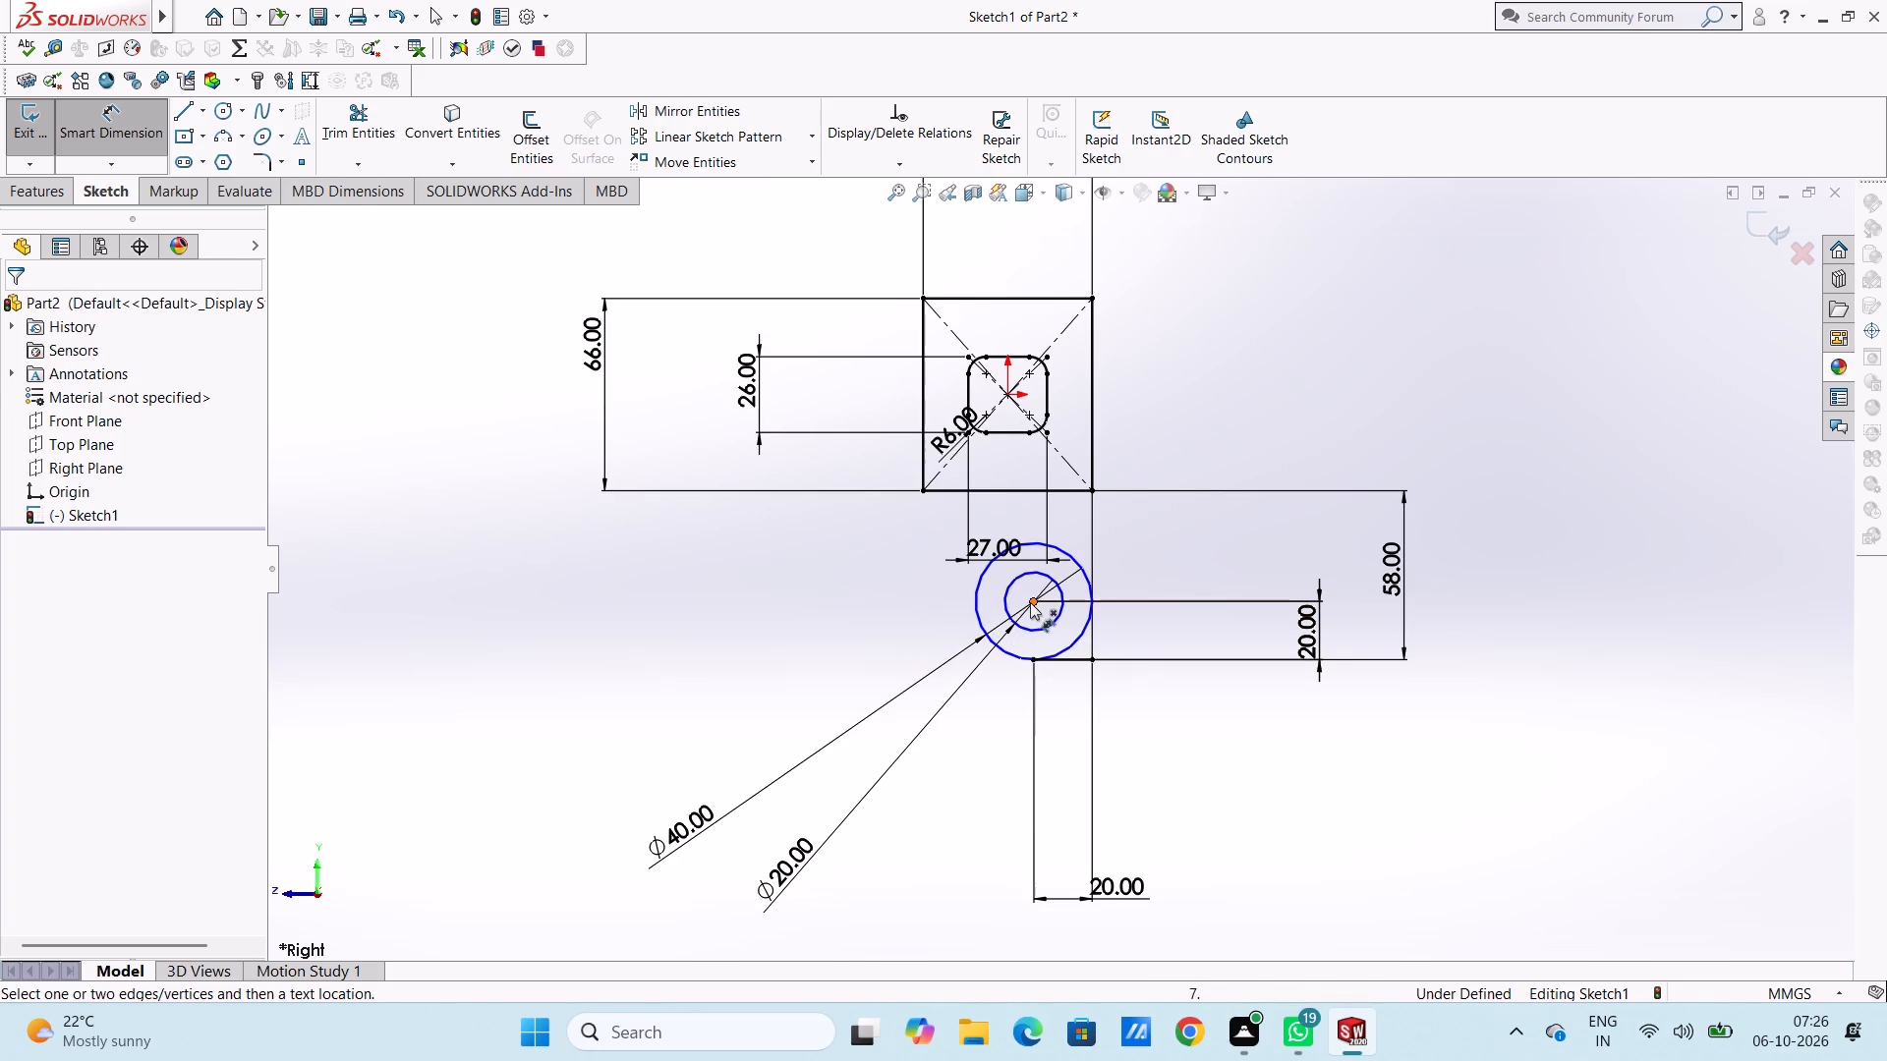
{"action": "left_click", "coordinate": [1003, 400]}
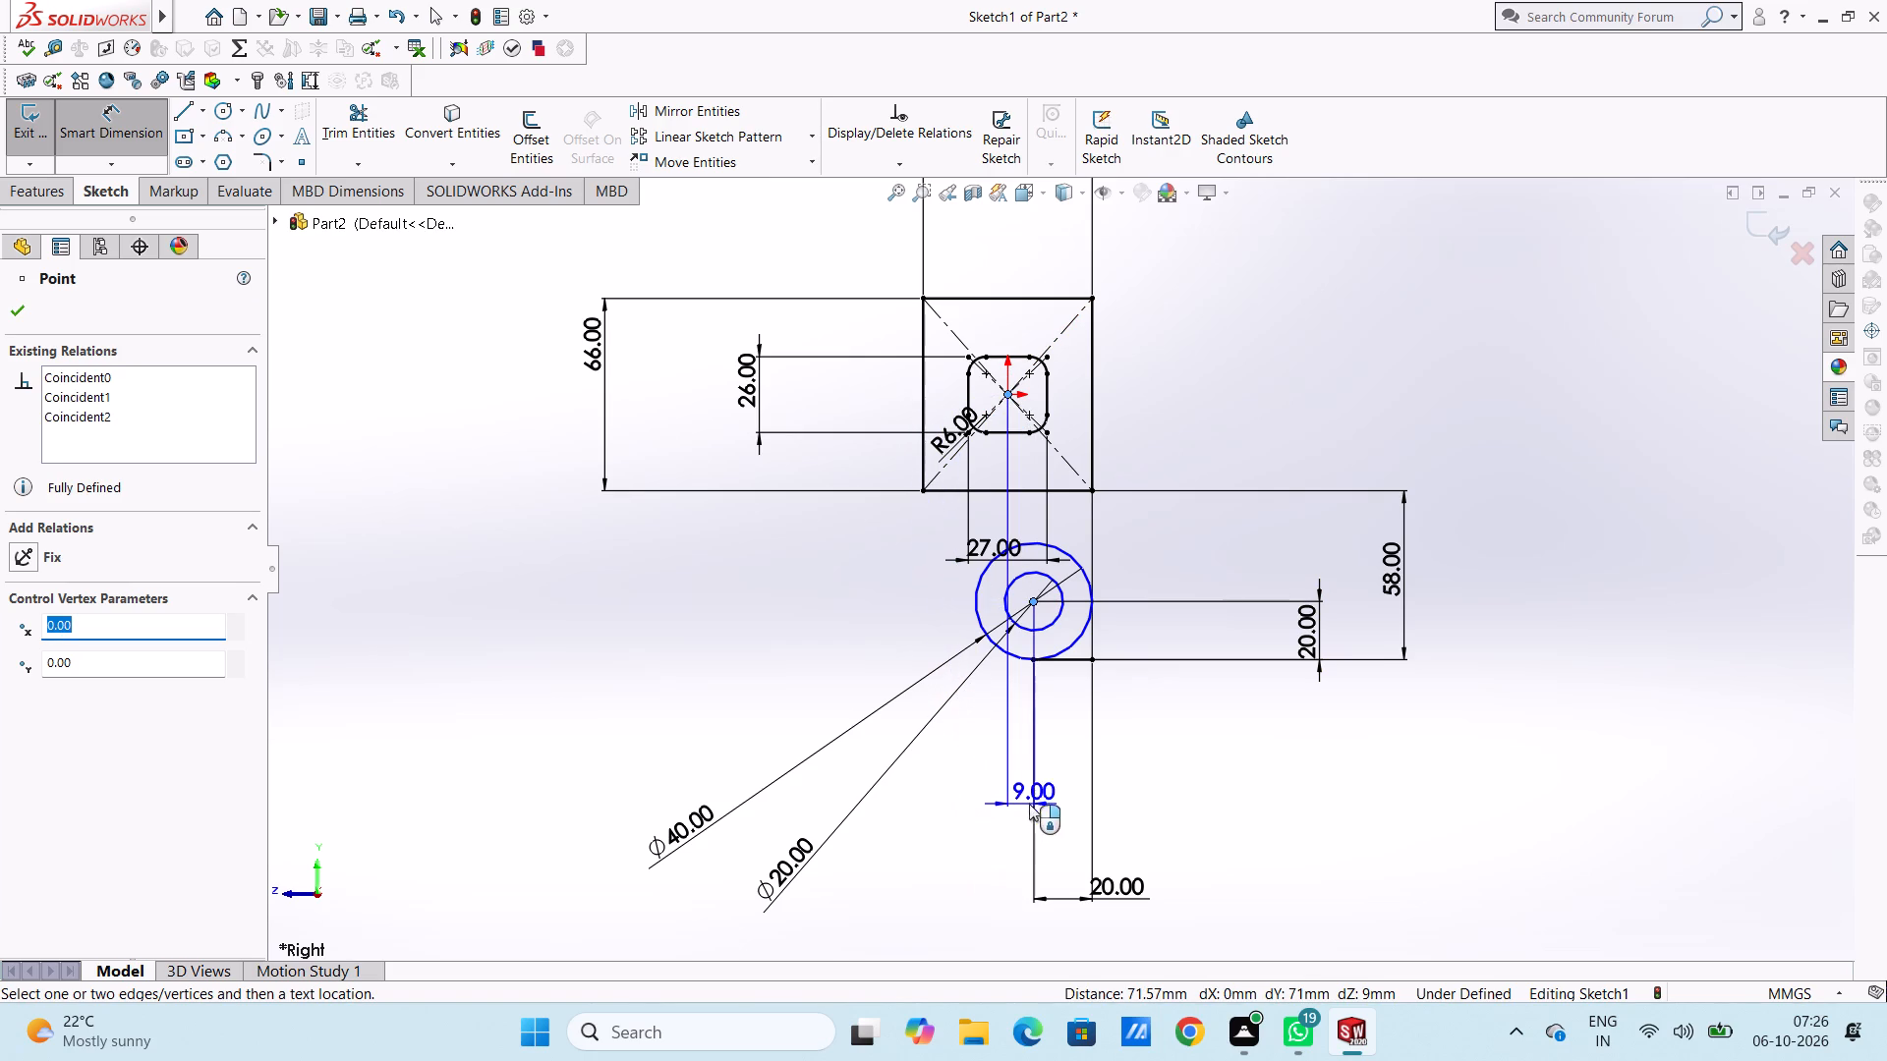
{"action": "left_click", "coordinate": [1017, 900]}
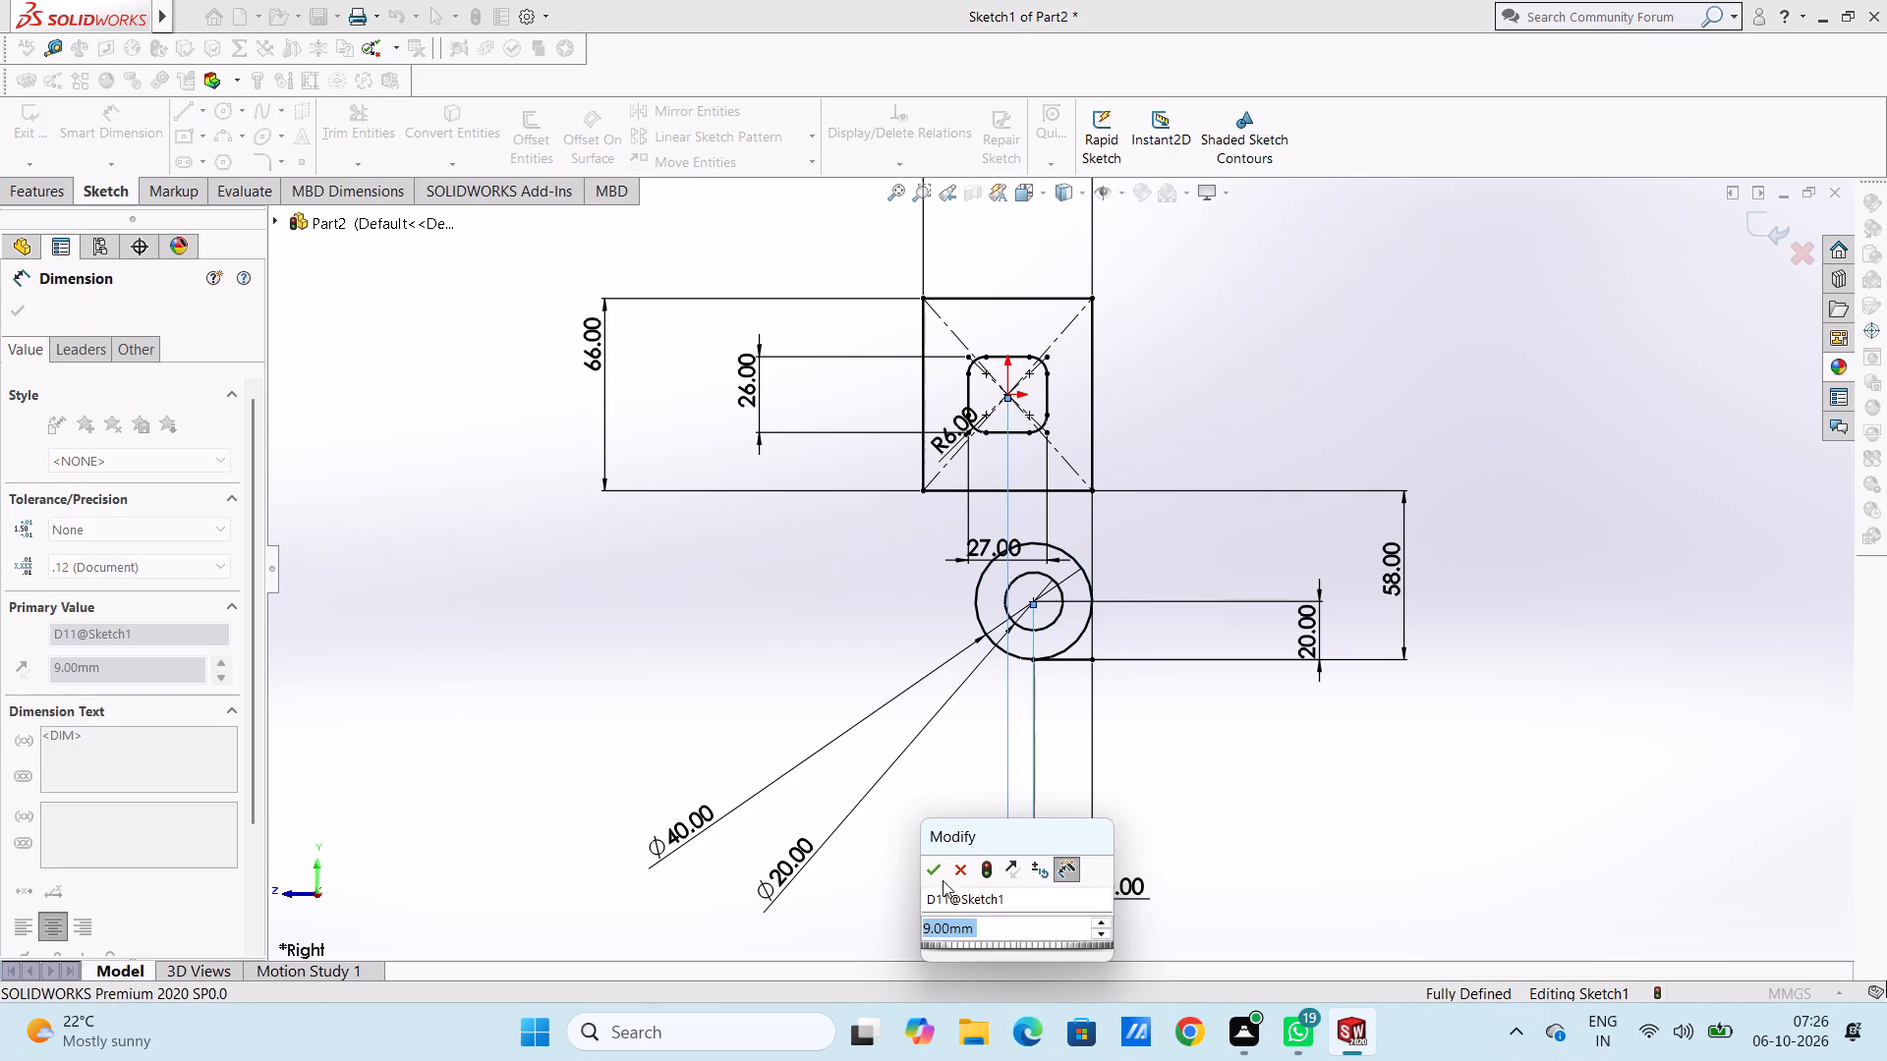
{"action": "left_click", "coordinate": [932, 865]}
{"action": "left_click", "coordinate": [943, 786]}
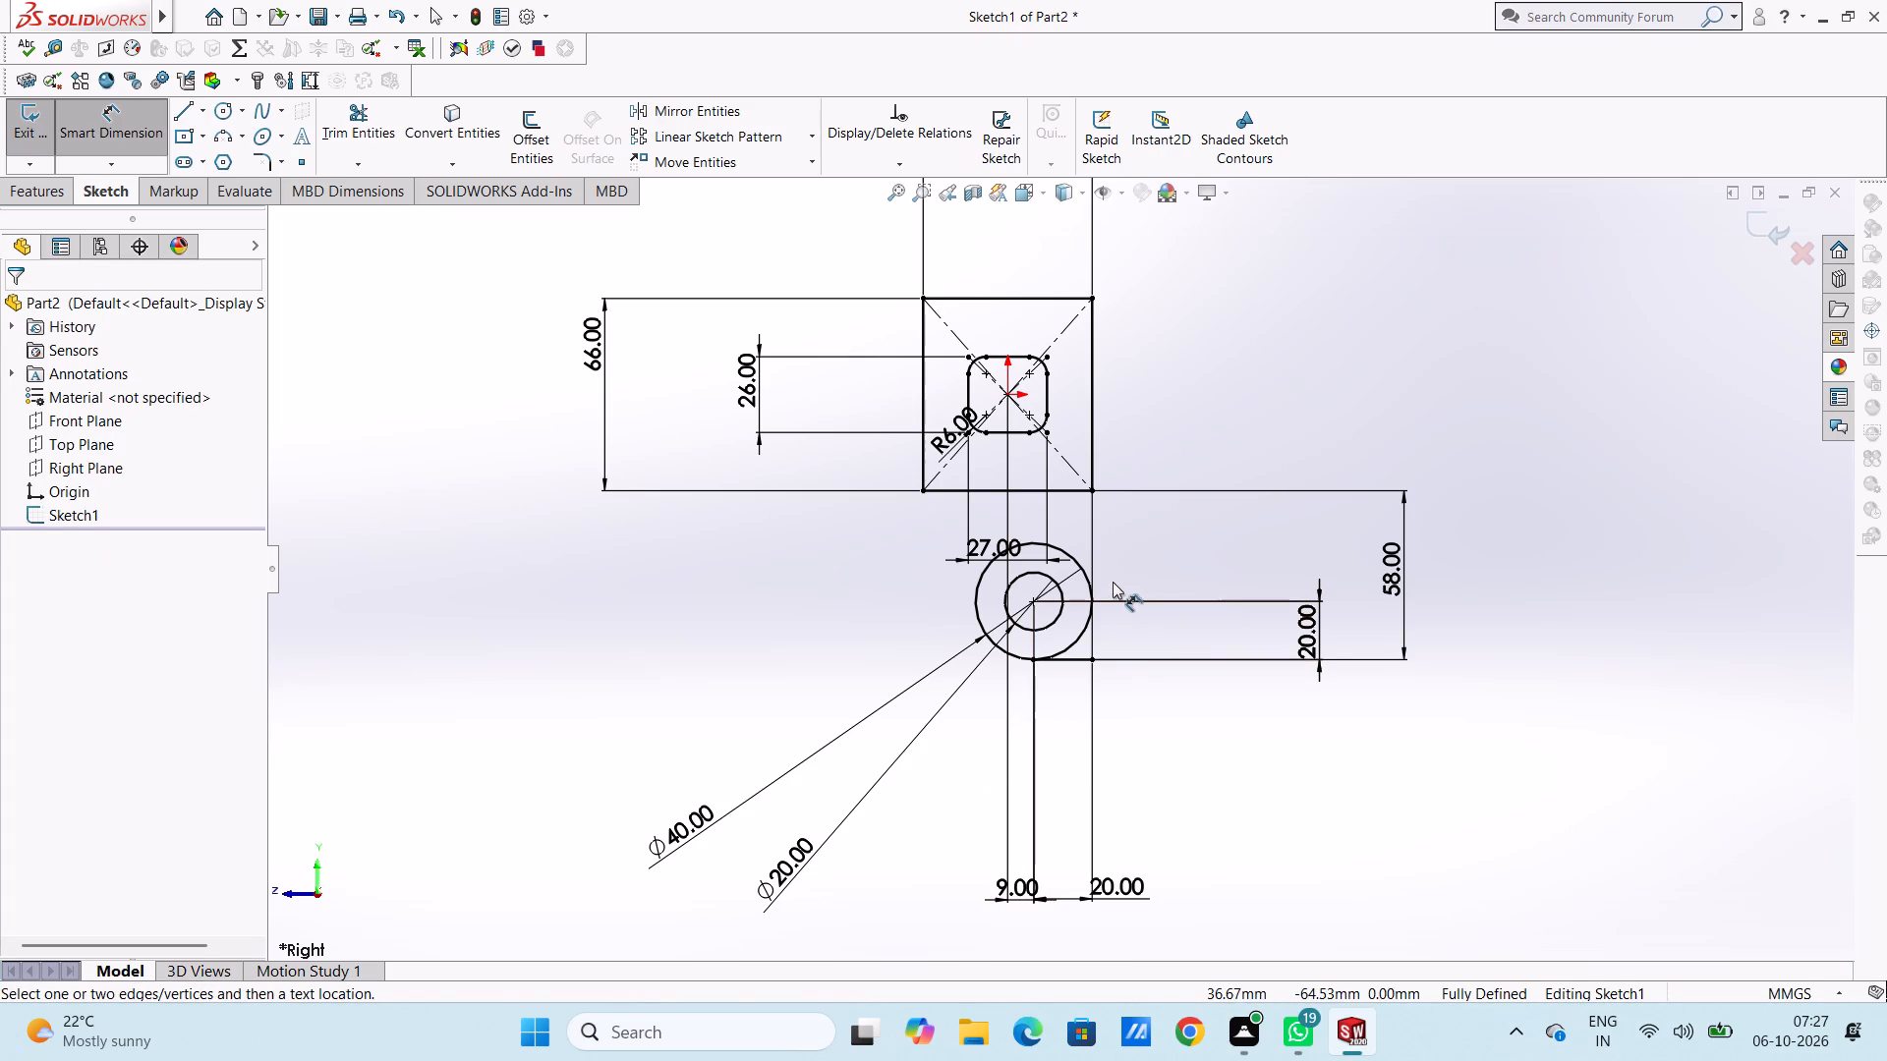
Sketch a line about 50 mm long from the outer rectangle's lower-left corner, tangent to the 40 mm circle.
{"action": "left_click", "coordinate": [188, 117]}
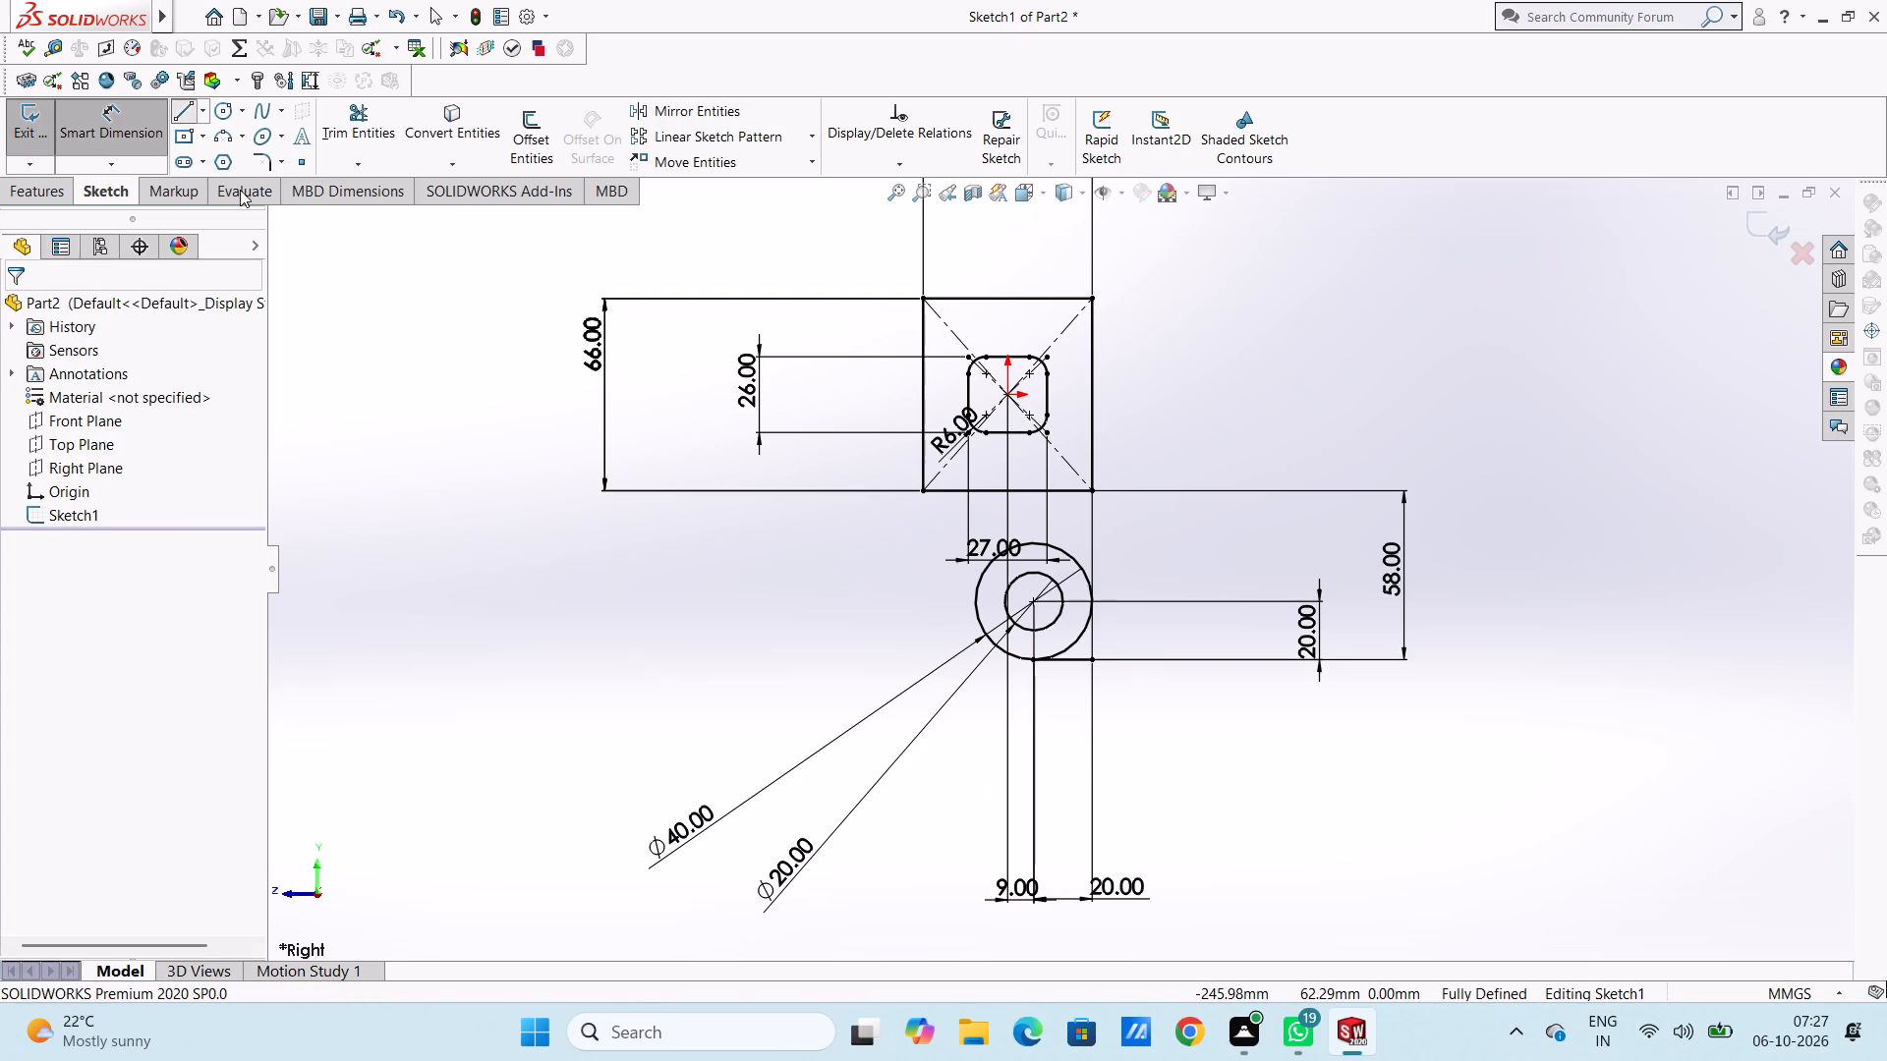
{"action": "left_click", "coordinate": [923, 494]}
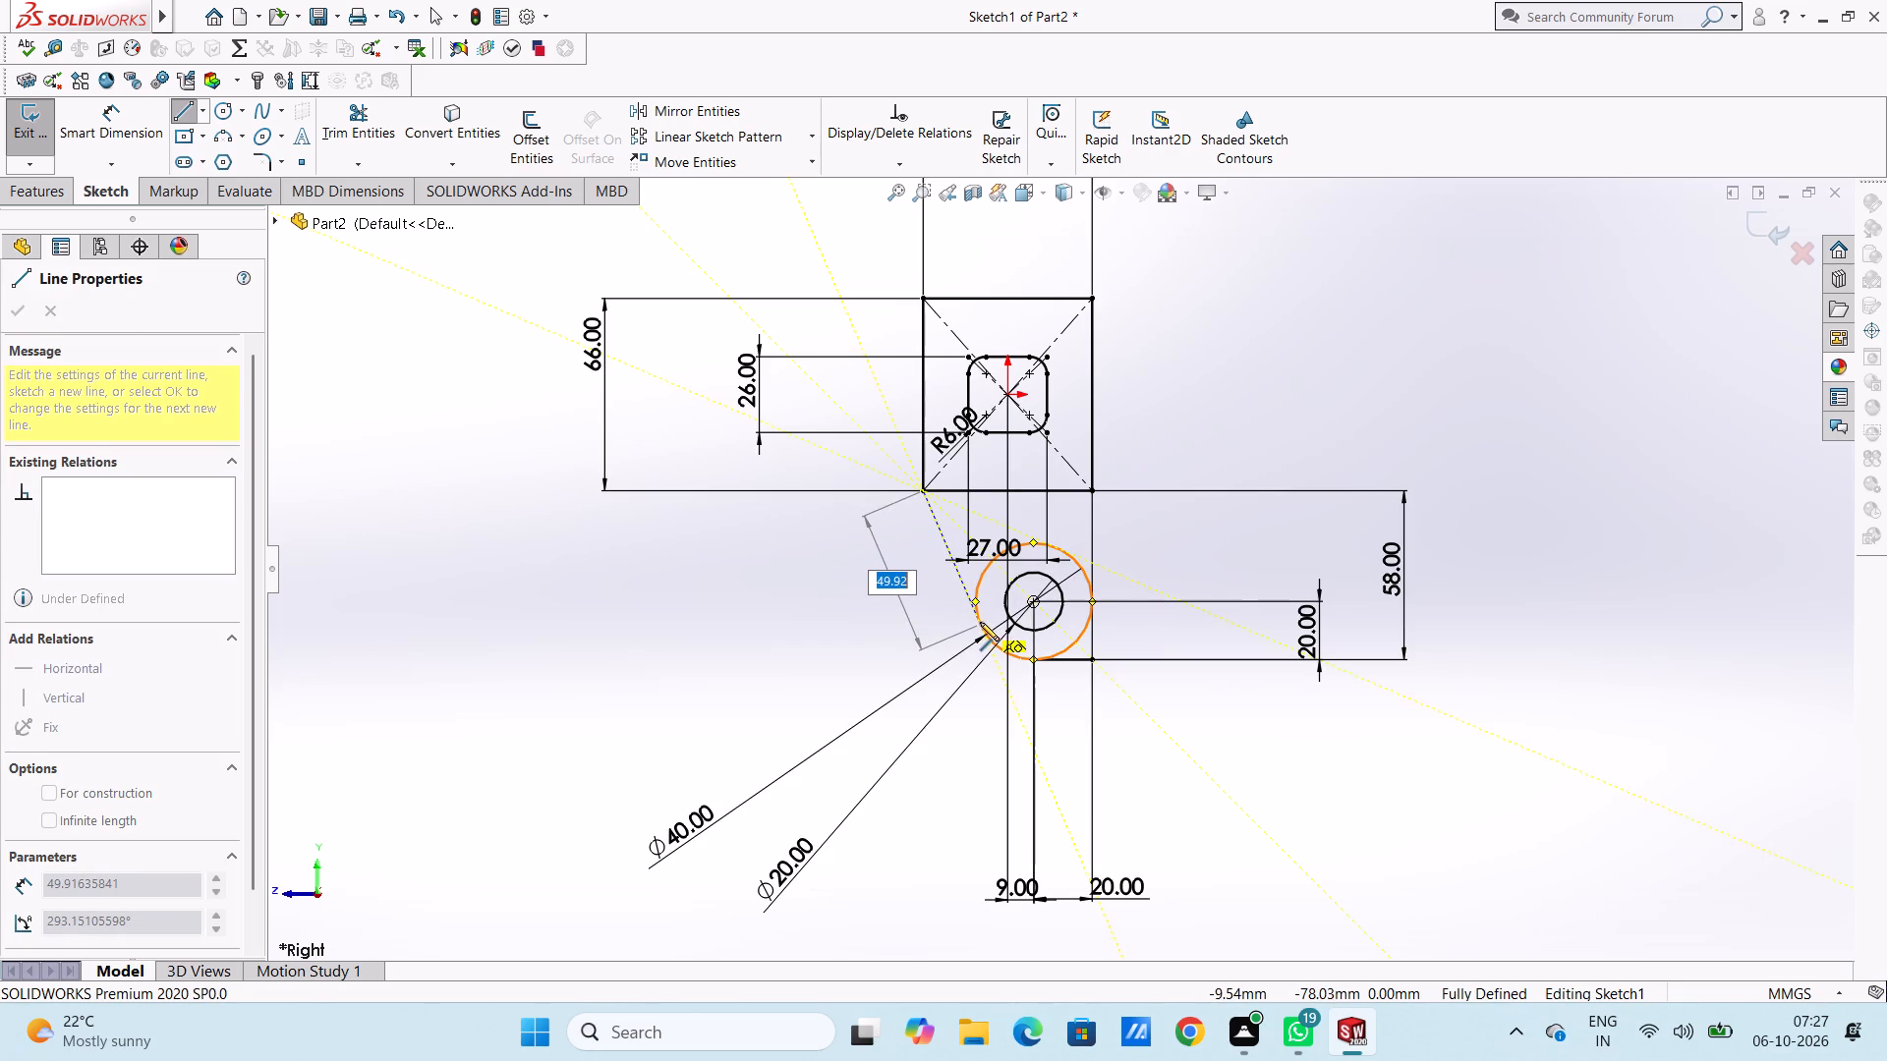
{"action": "left_click", "coordinate": [980, 622]}
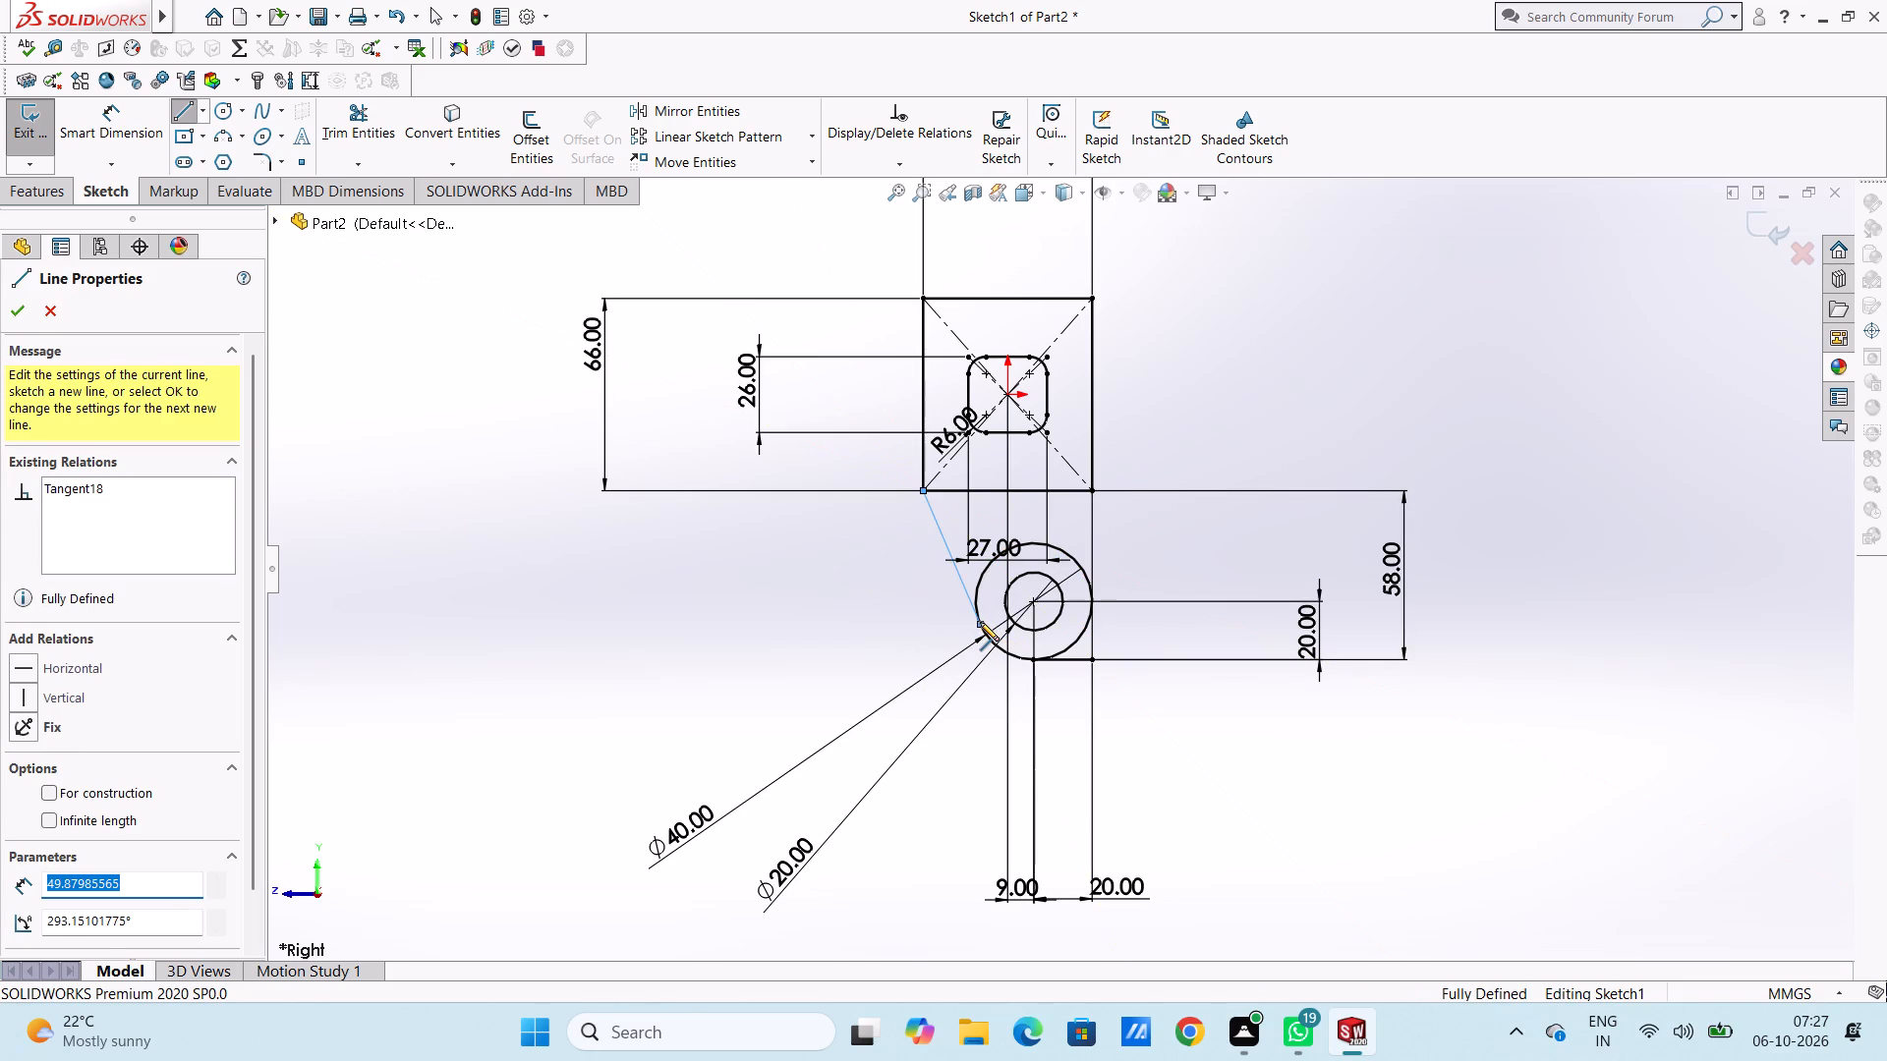
{"action": "key", "text": "Escape"}
{"action": "key", "text": "Escape"}
{"action": "key", "text": "Escape"}
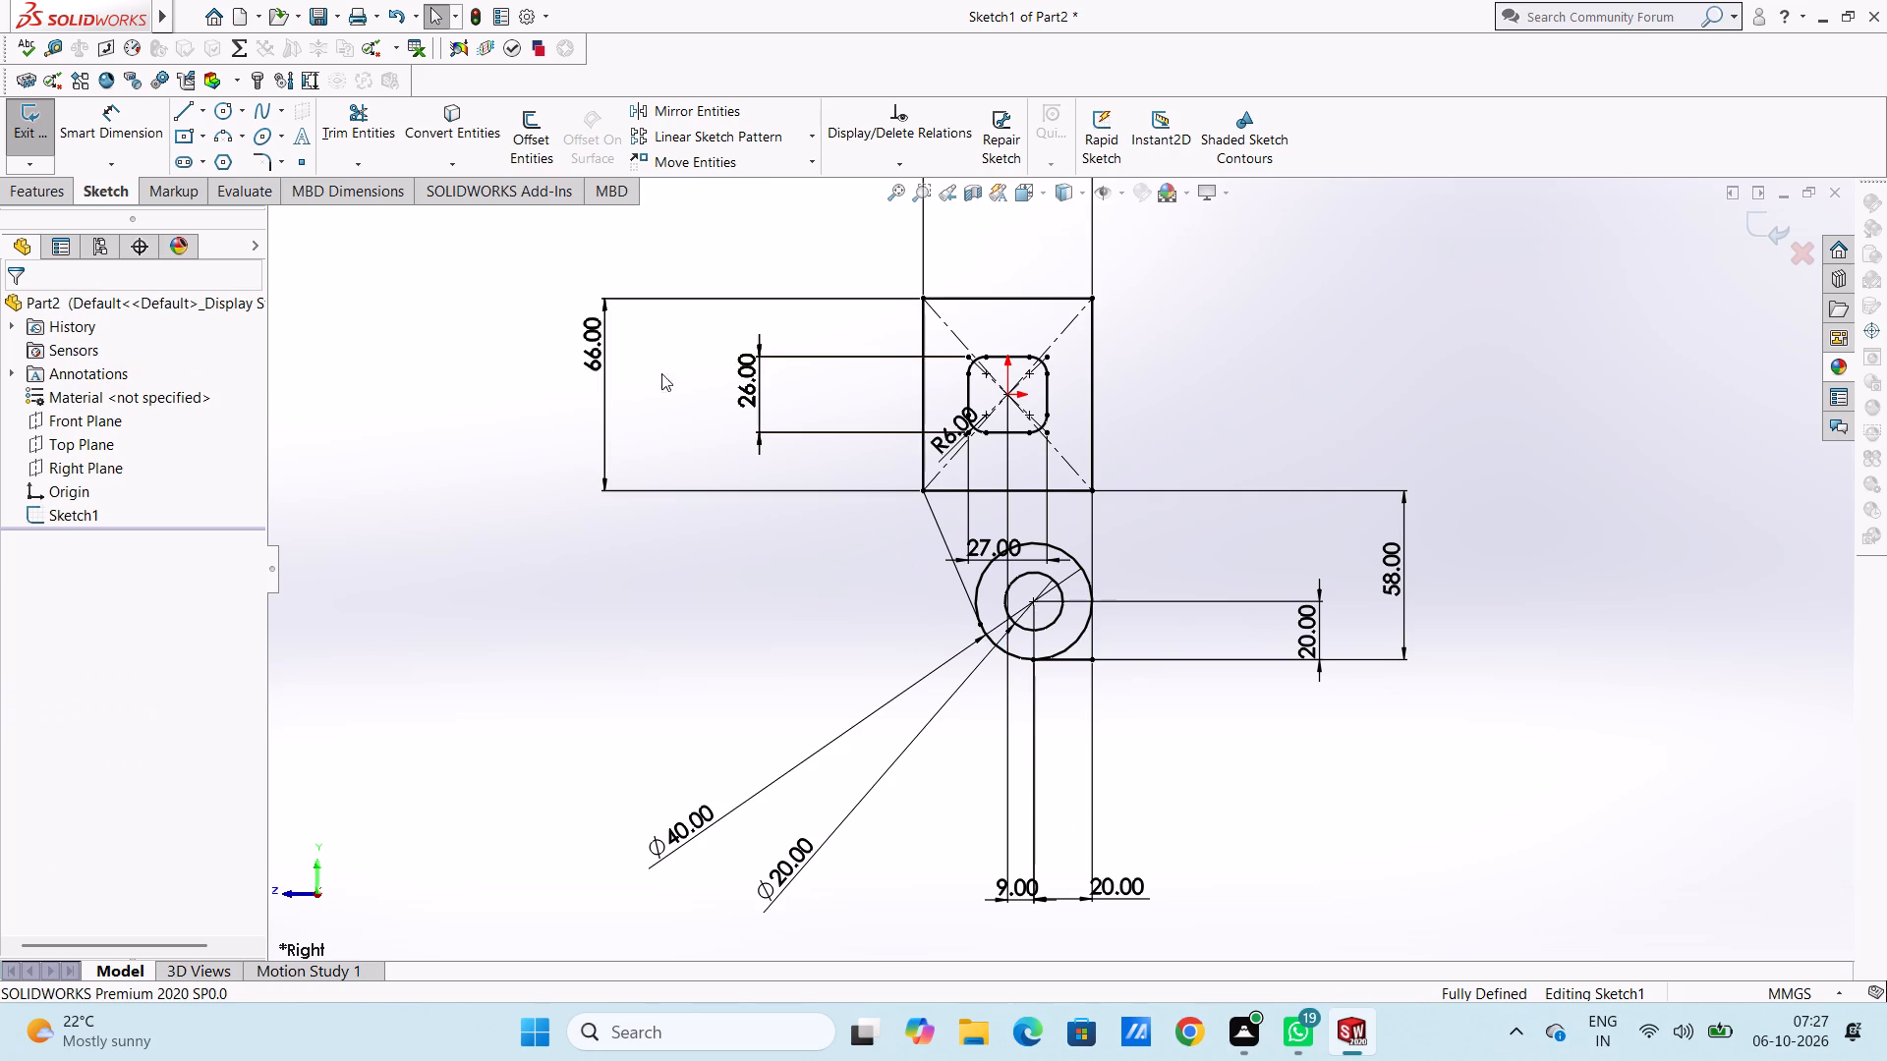
Trim the 40 mm circle's upper and lower-right arcs, keeping only the lower-left arc between the slanted line and the bottom line.
{"action": "left_click", "coordinate": [377, 125]}
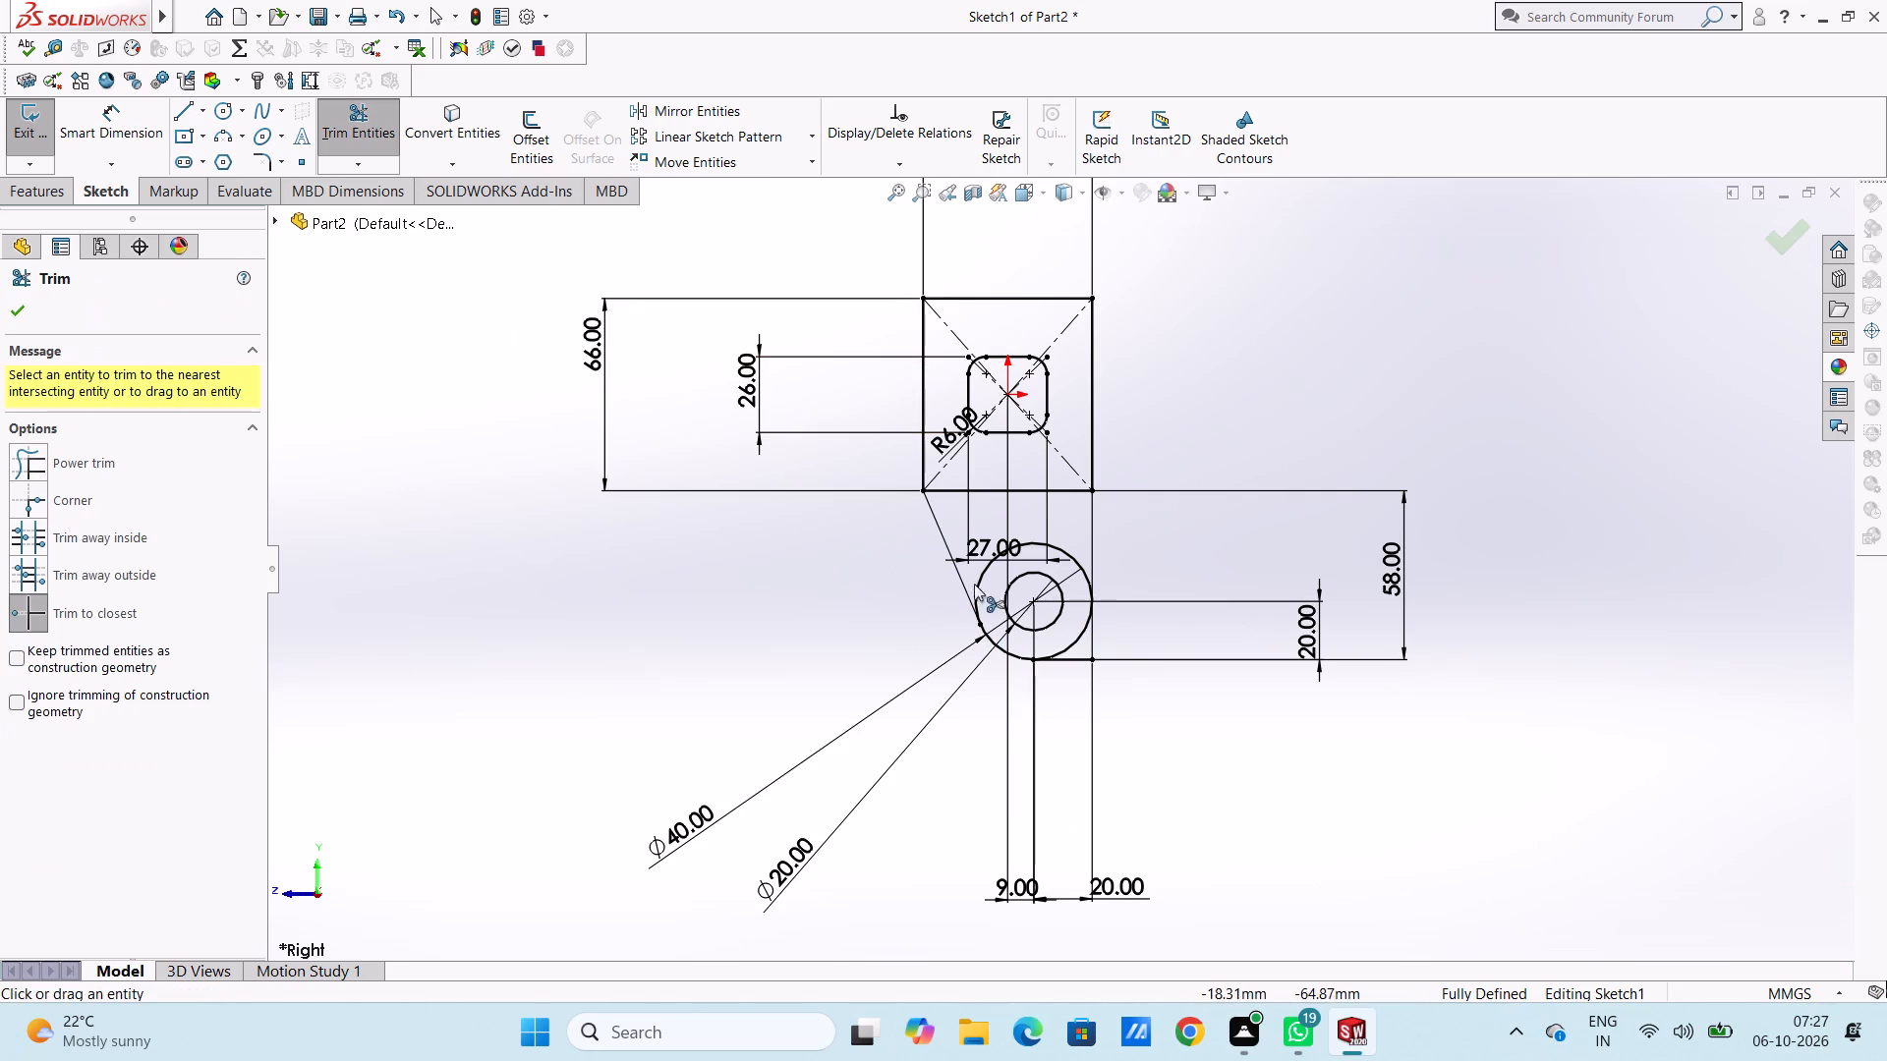
{"action": "left_click", "coordinate": [983, 569]}
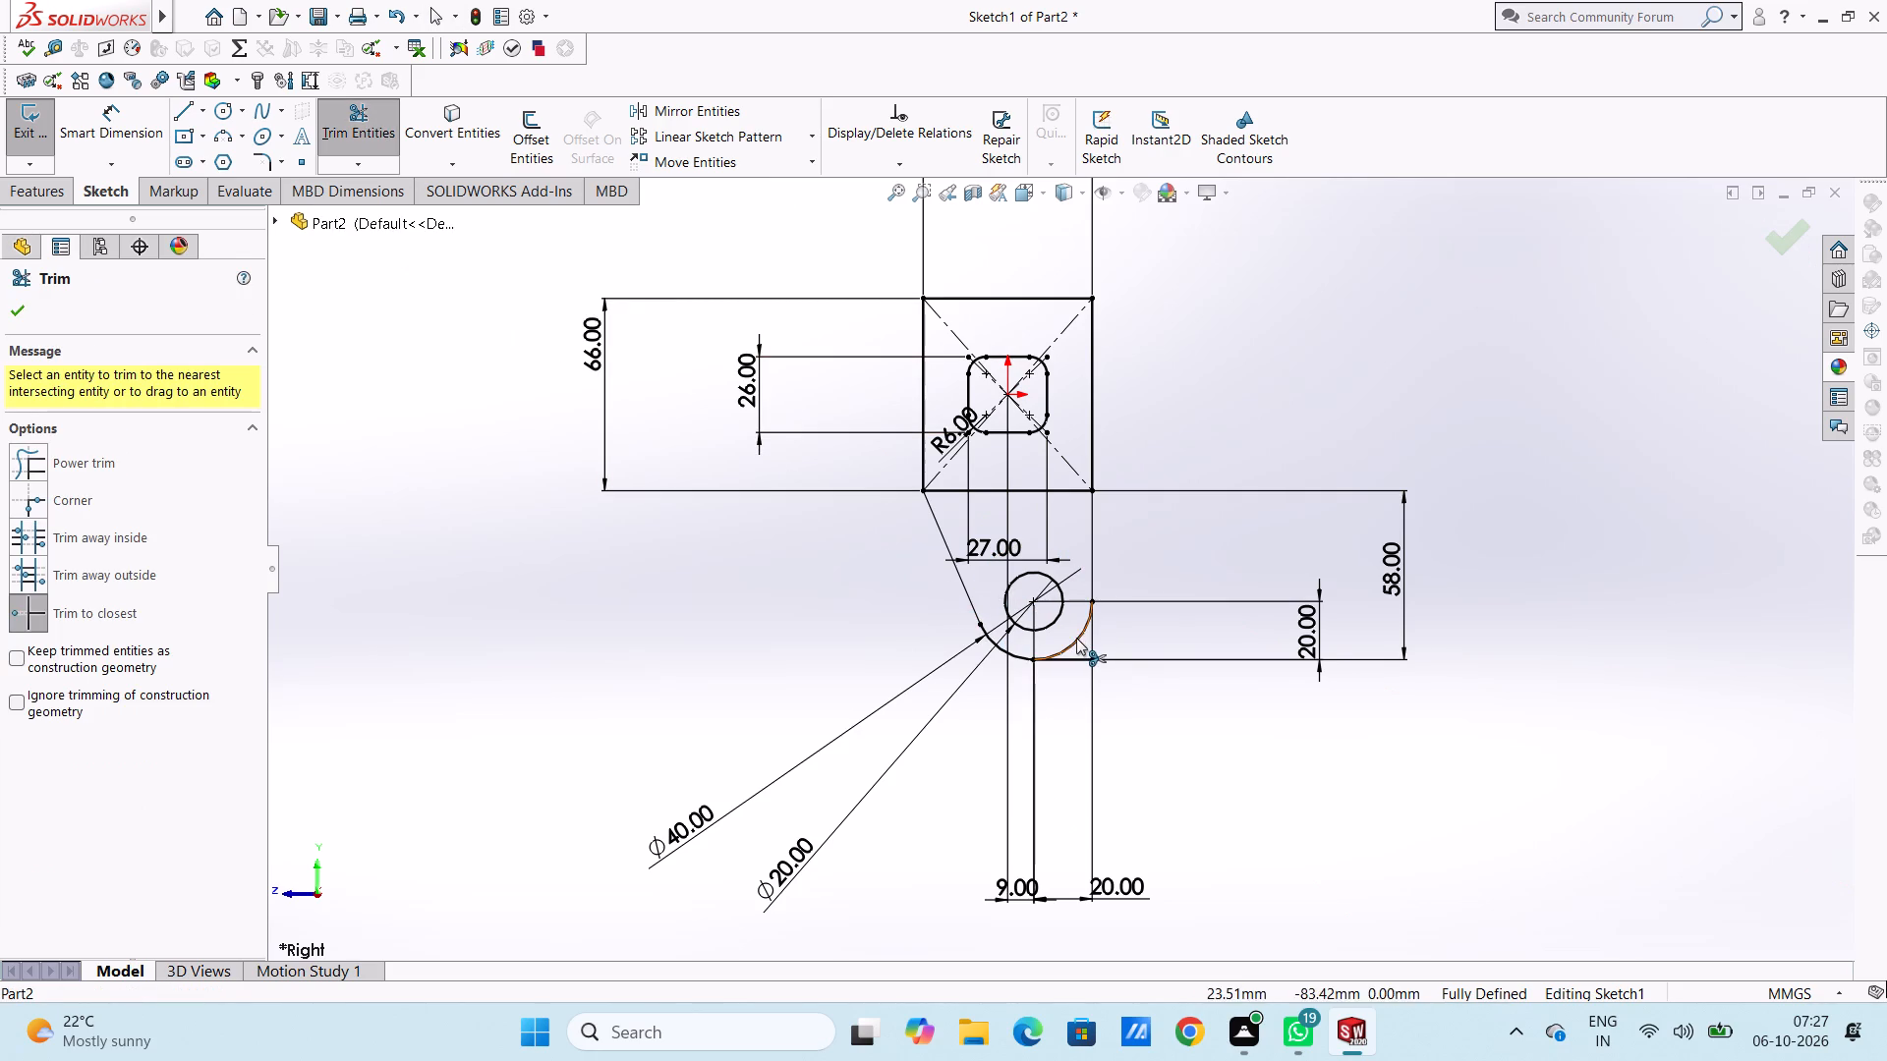
{"action": "left_click", "coordinate": [1076, 638]}
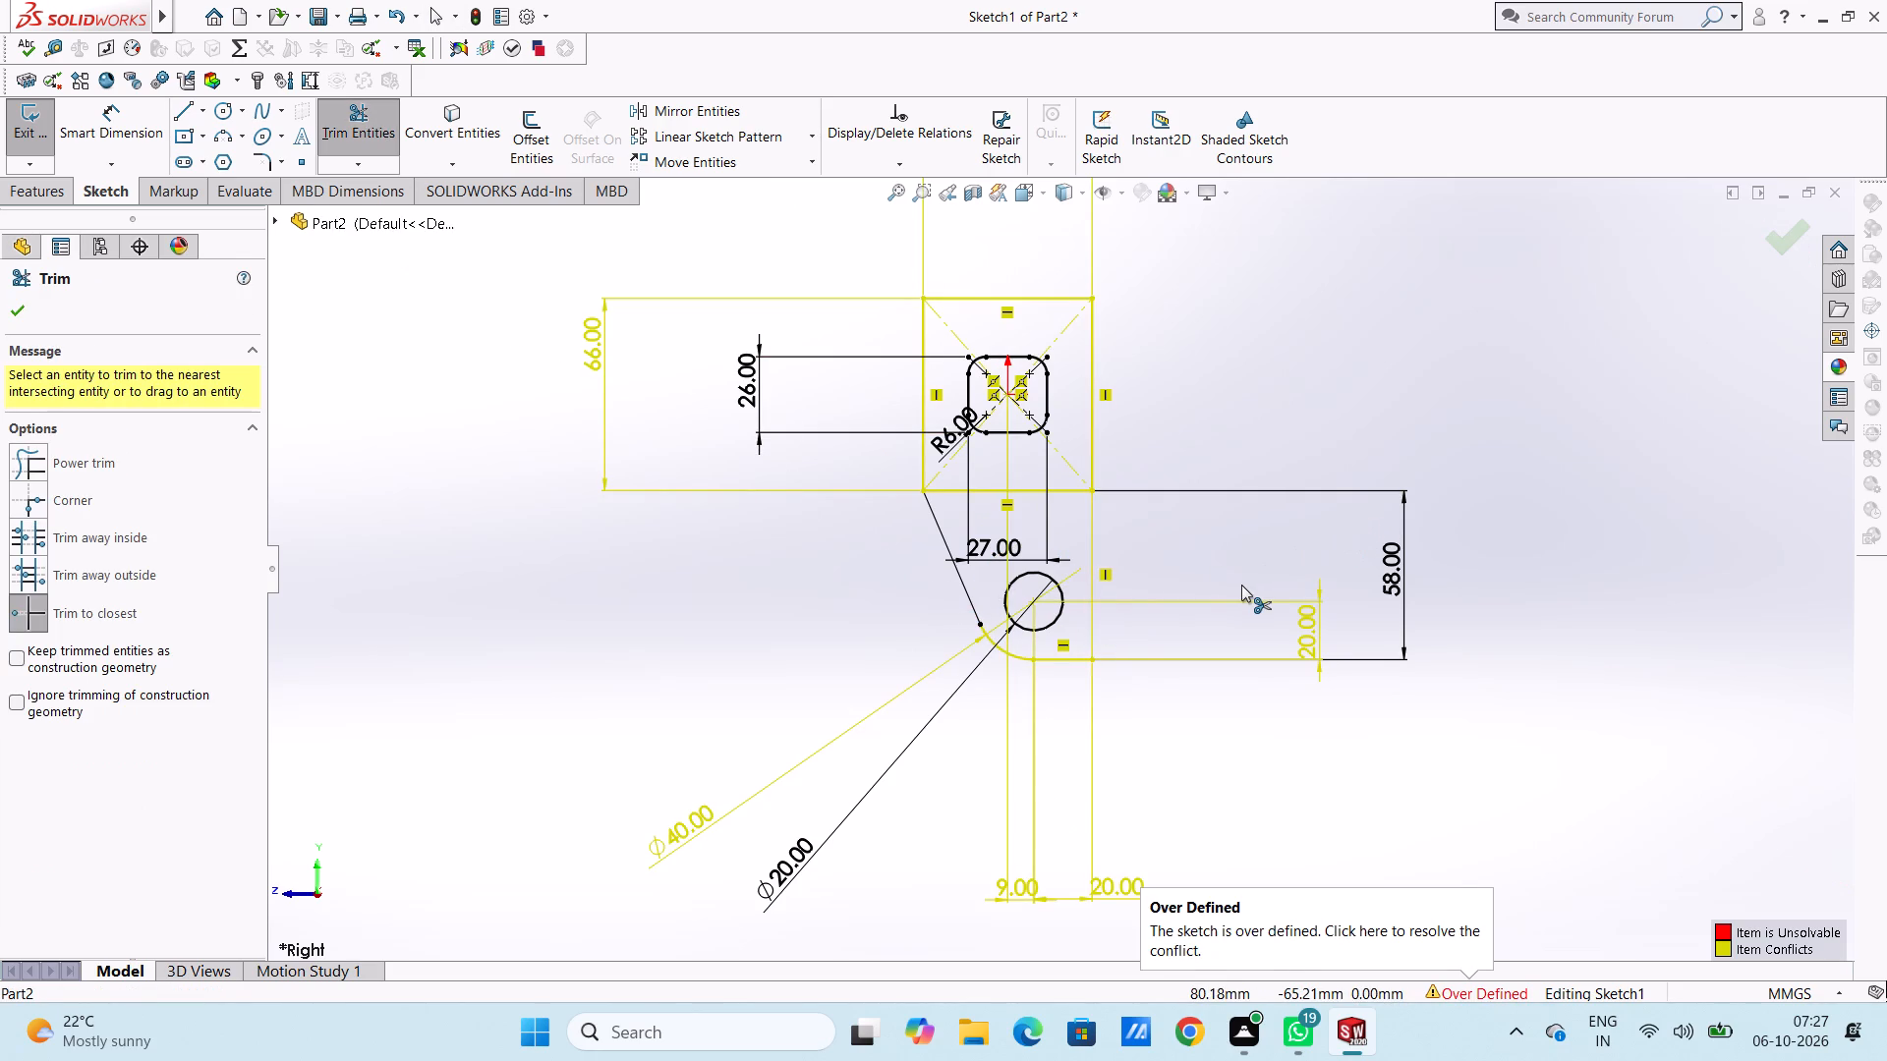
{"action": "key", "text": "Escape"}
{"action": "key", "text": "Escape"}
{"action": "key", "text": "Escape"}
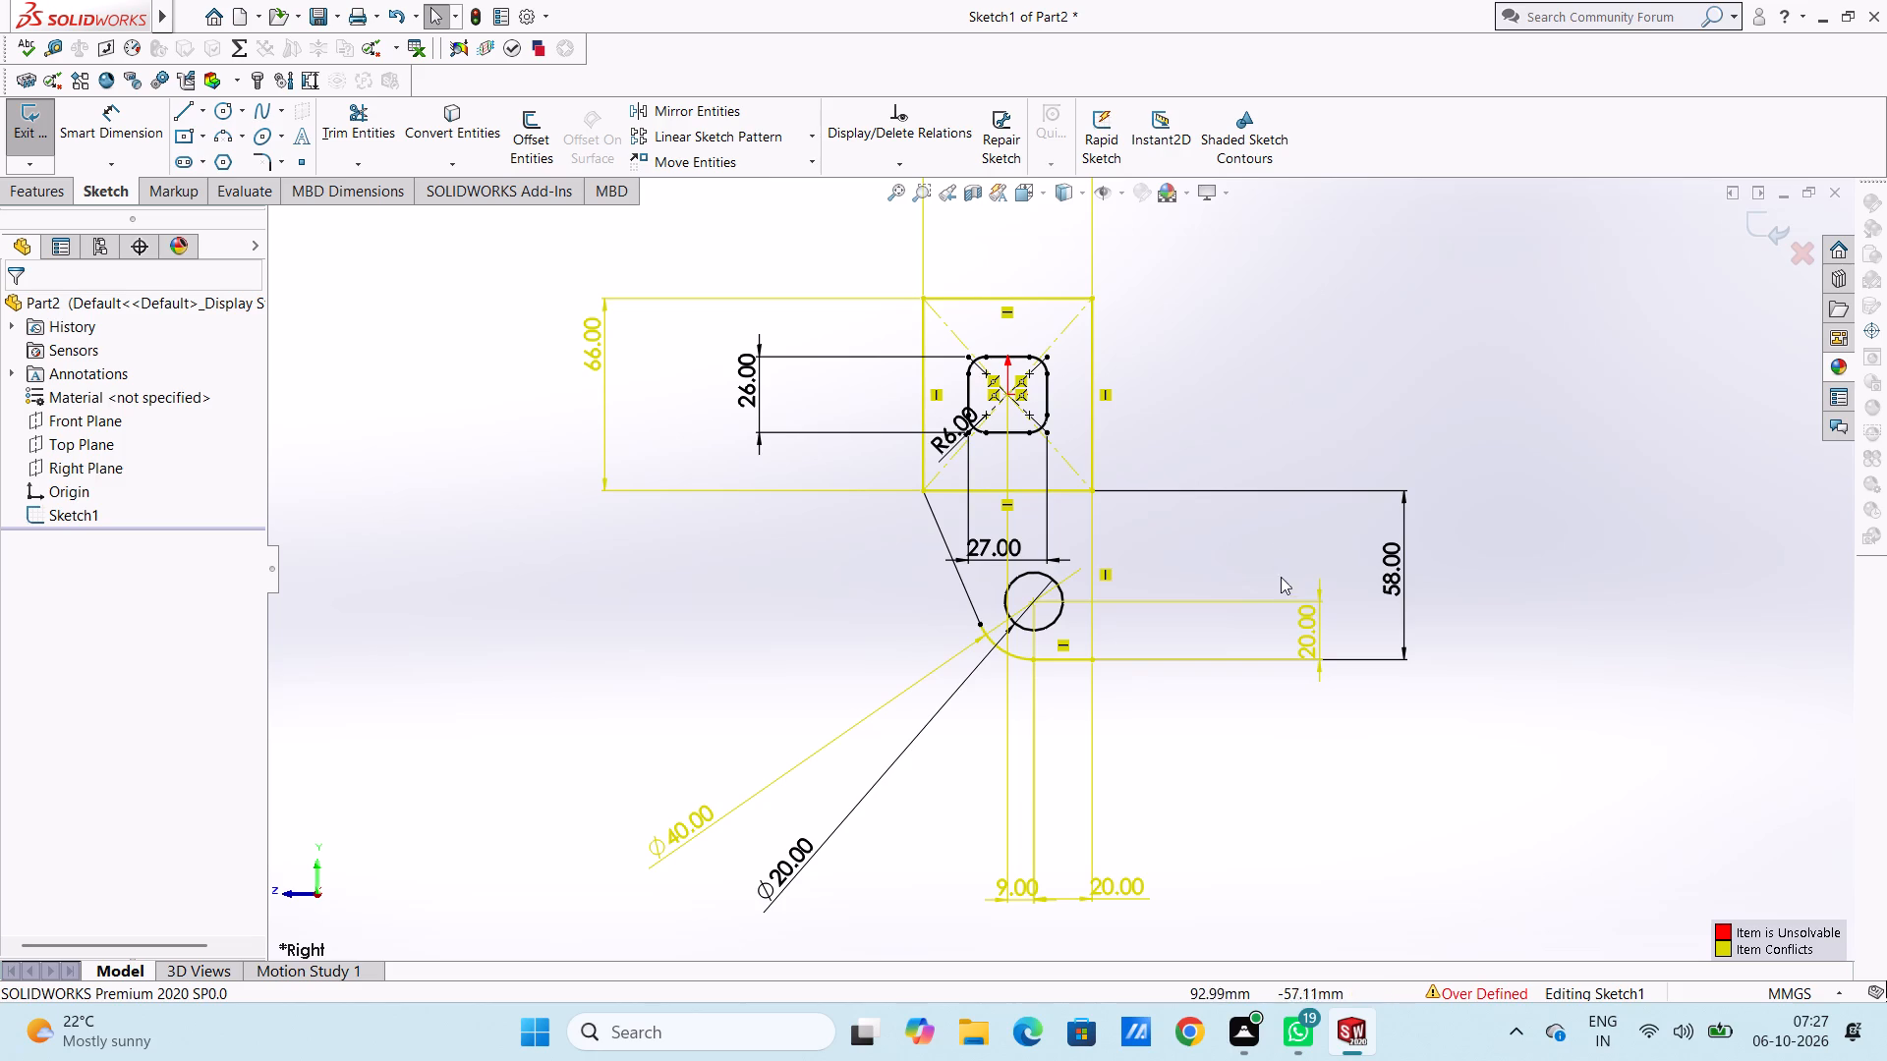
Delete the 9 mm horizontal dimension between the circle centre and the origin.
{"action": "left_click", "coordinate": [1010, 879]}
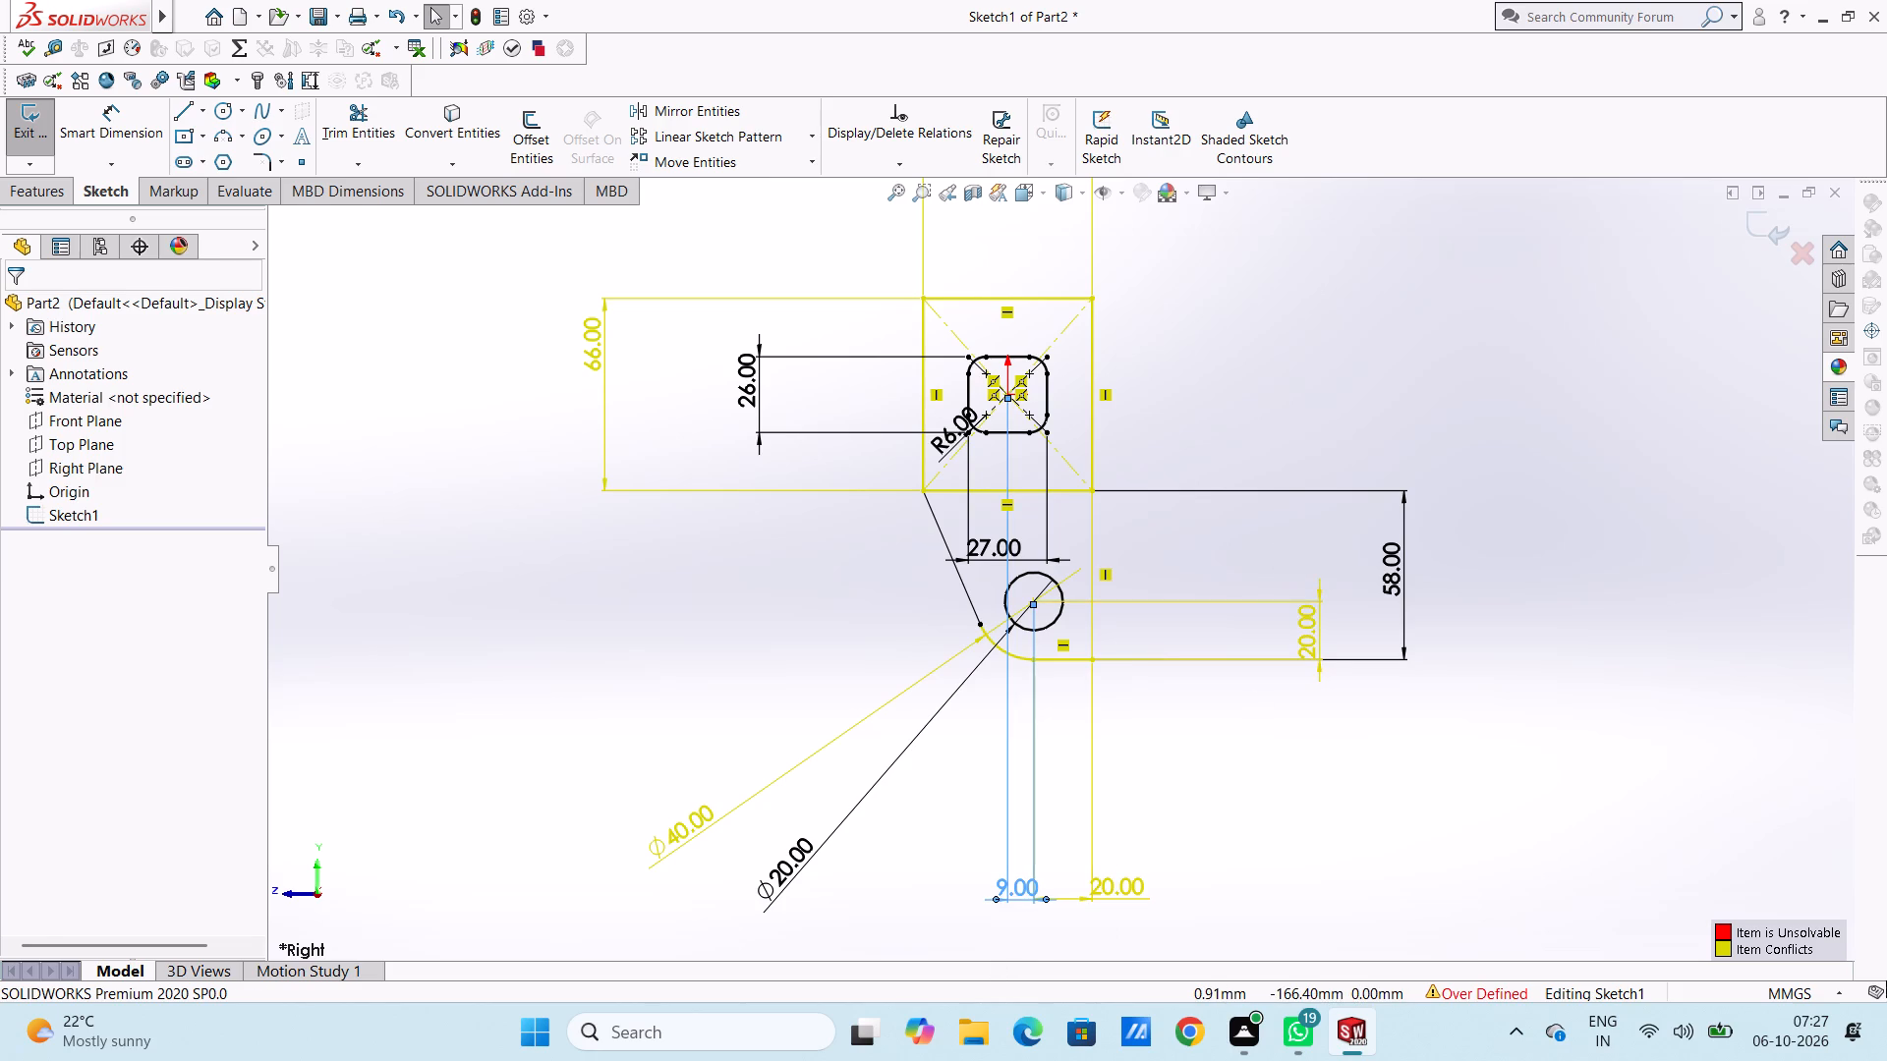
{"action": "key", "text": "Delete"}
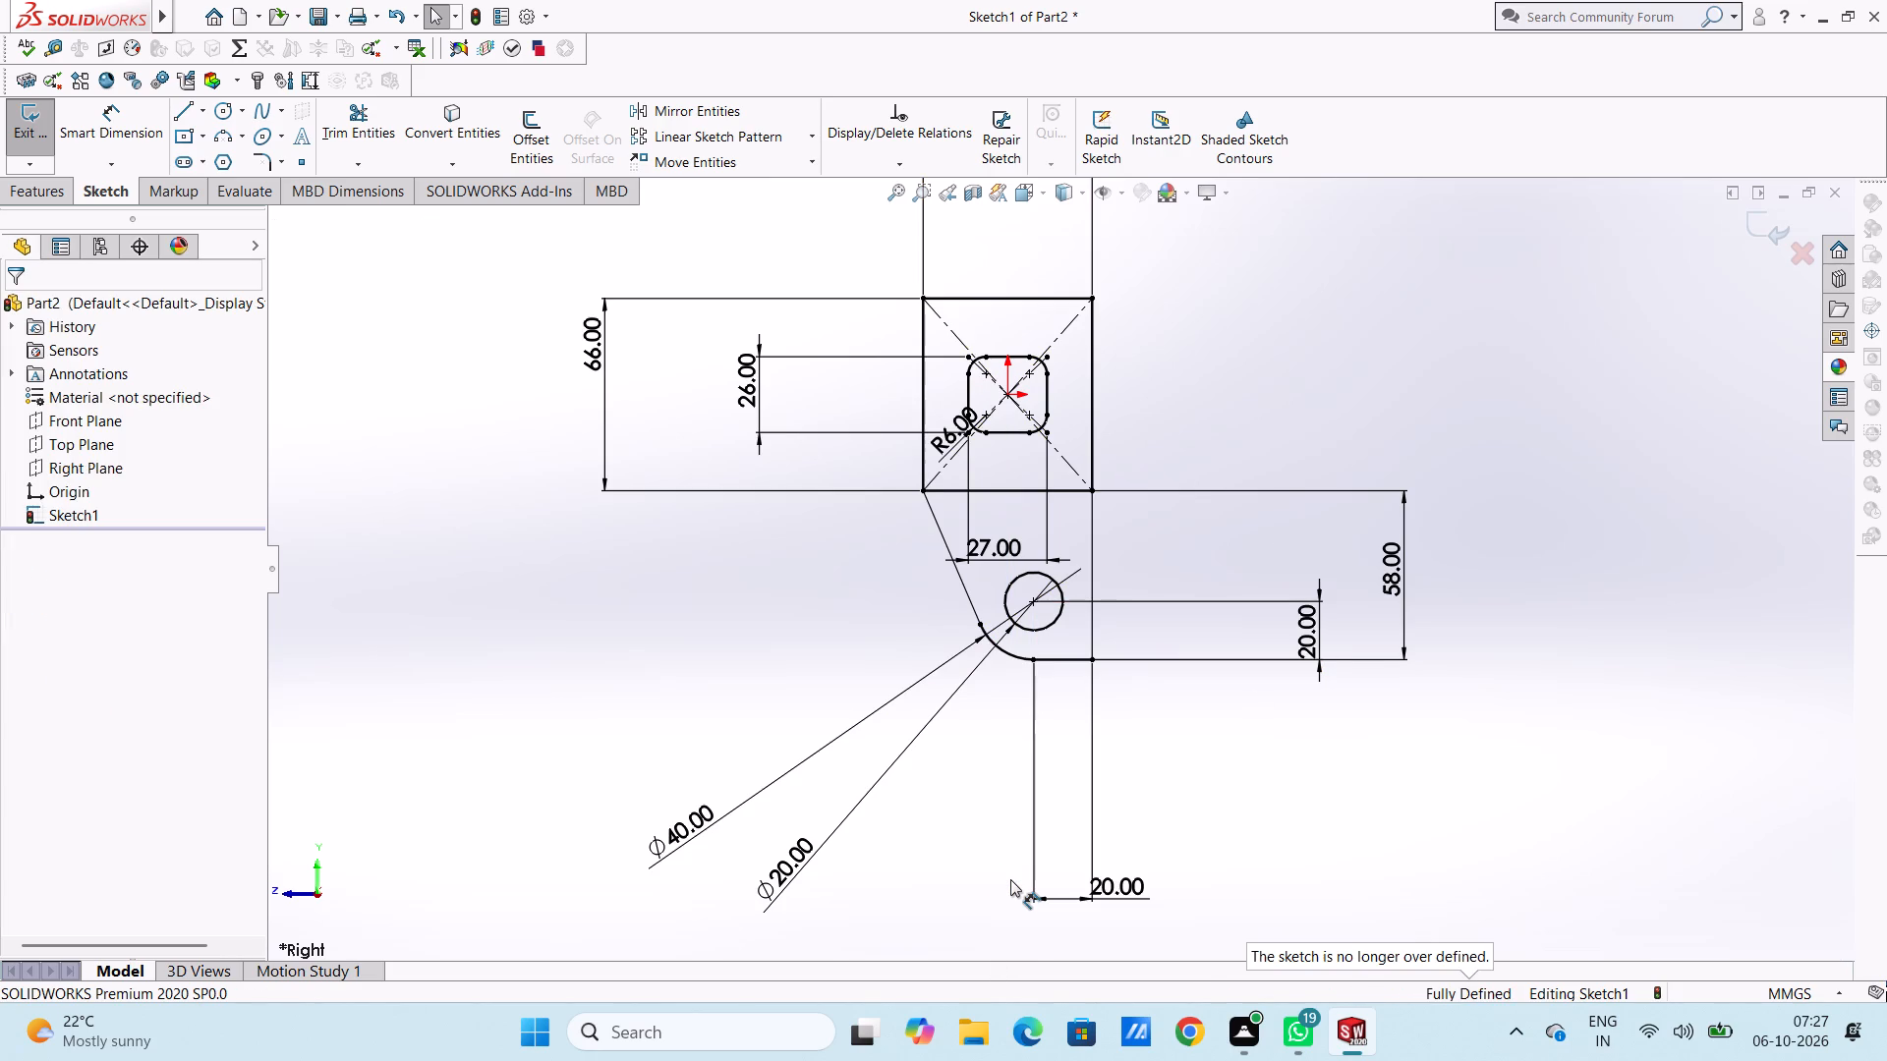
{"action": "left_click", "coordinate": [838, 603]}
Extrude the rectangular region around the filleted opening and the lower region around the 20 mm hole by 6 mm, blind.
{"action": "scroll", "coordinate": [839, 603], "scroll_direction": "up", "scroll_amount": 3}
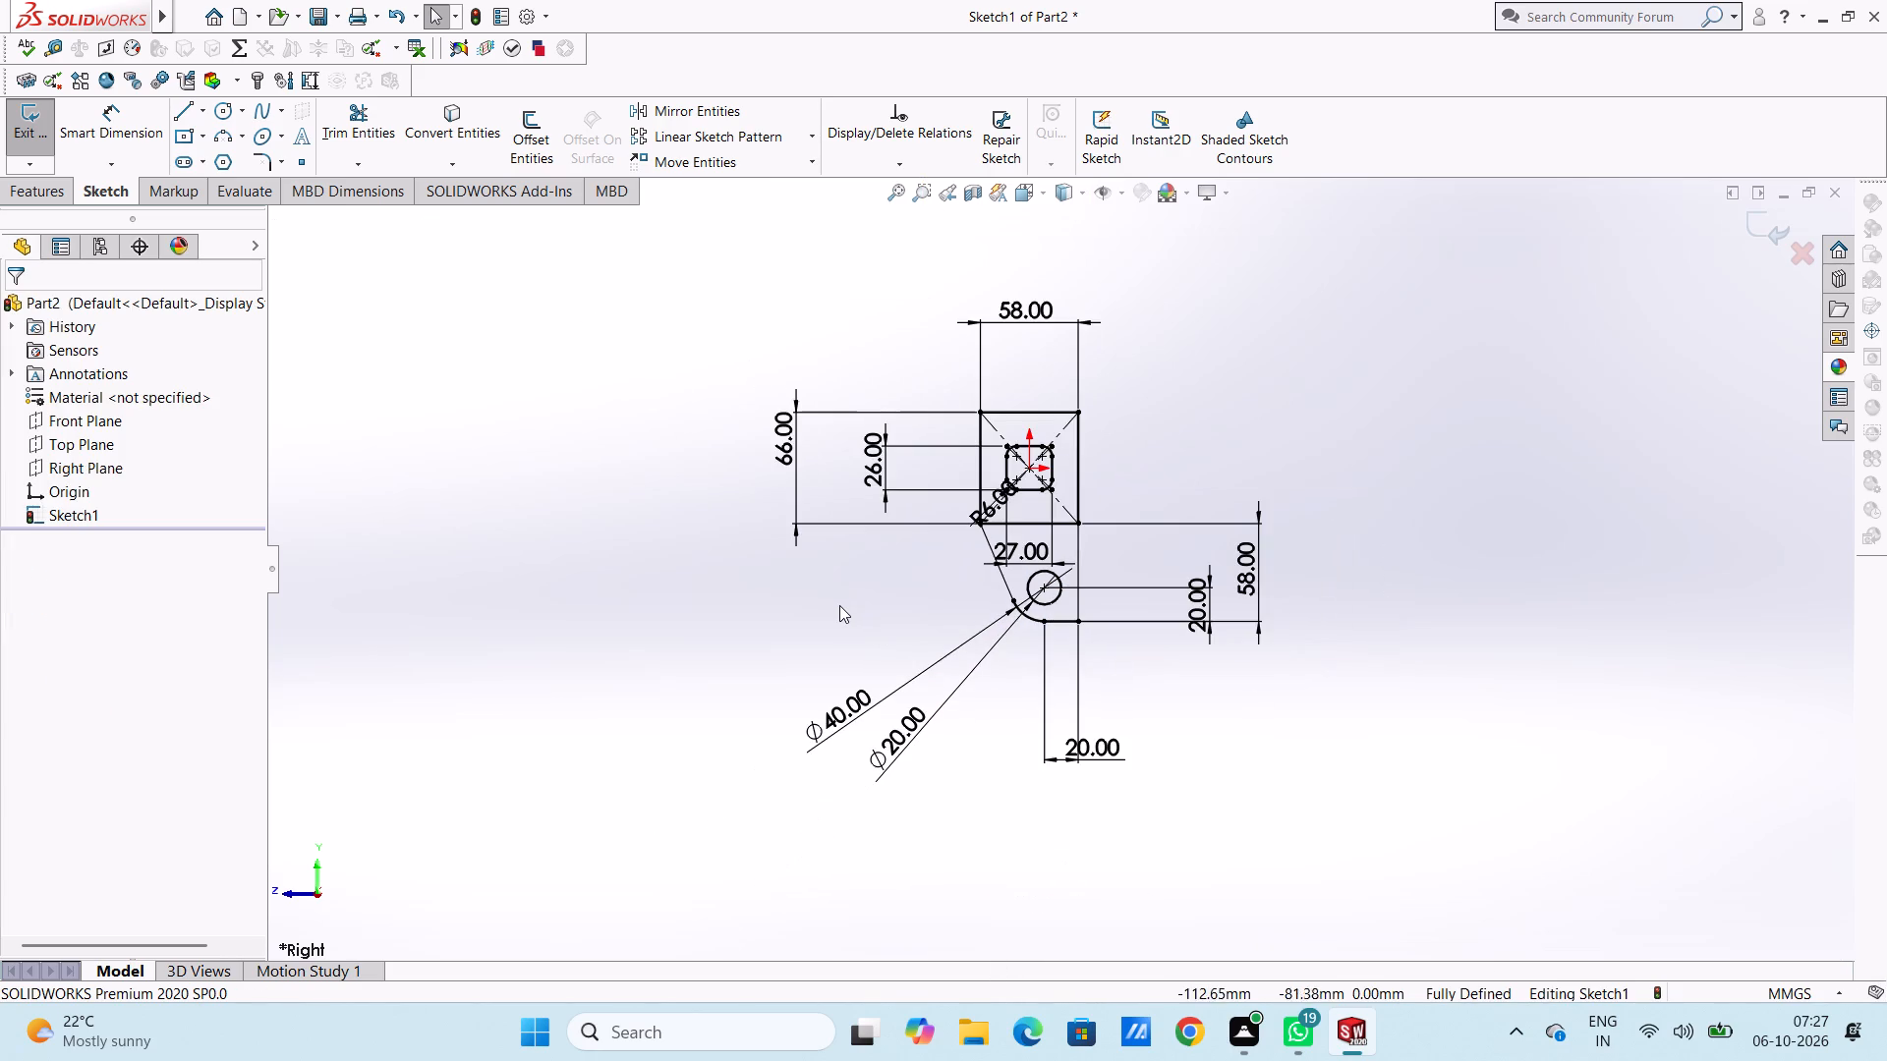
{"action": "middle_click_drag", "start_coordinate": [846, 617], "coordinate": [869, 614]}
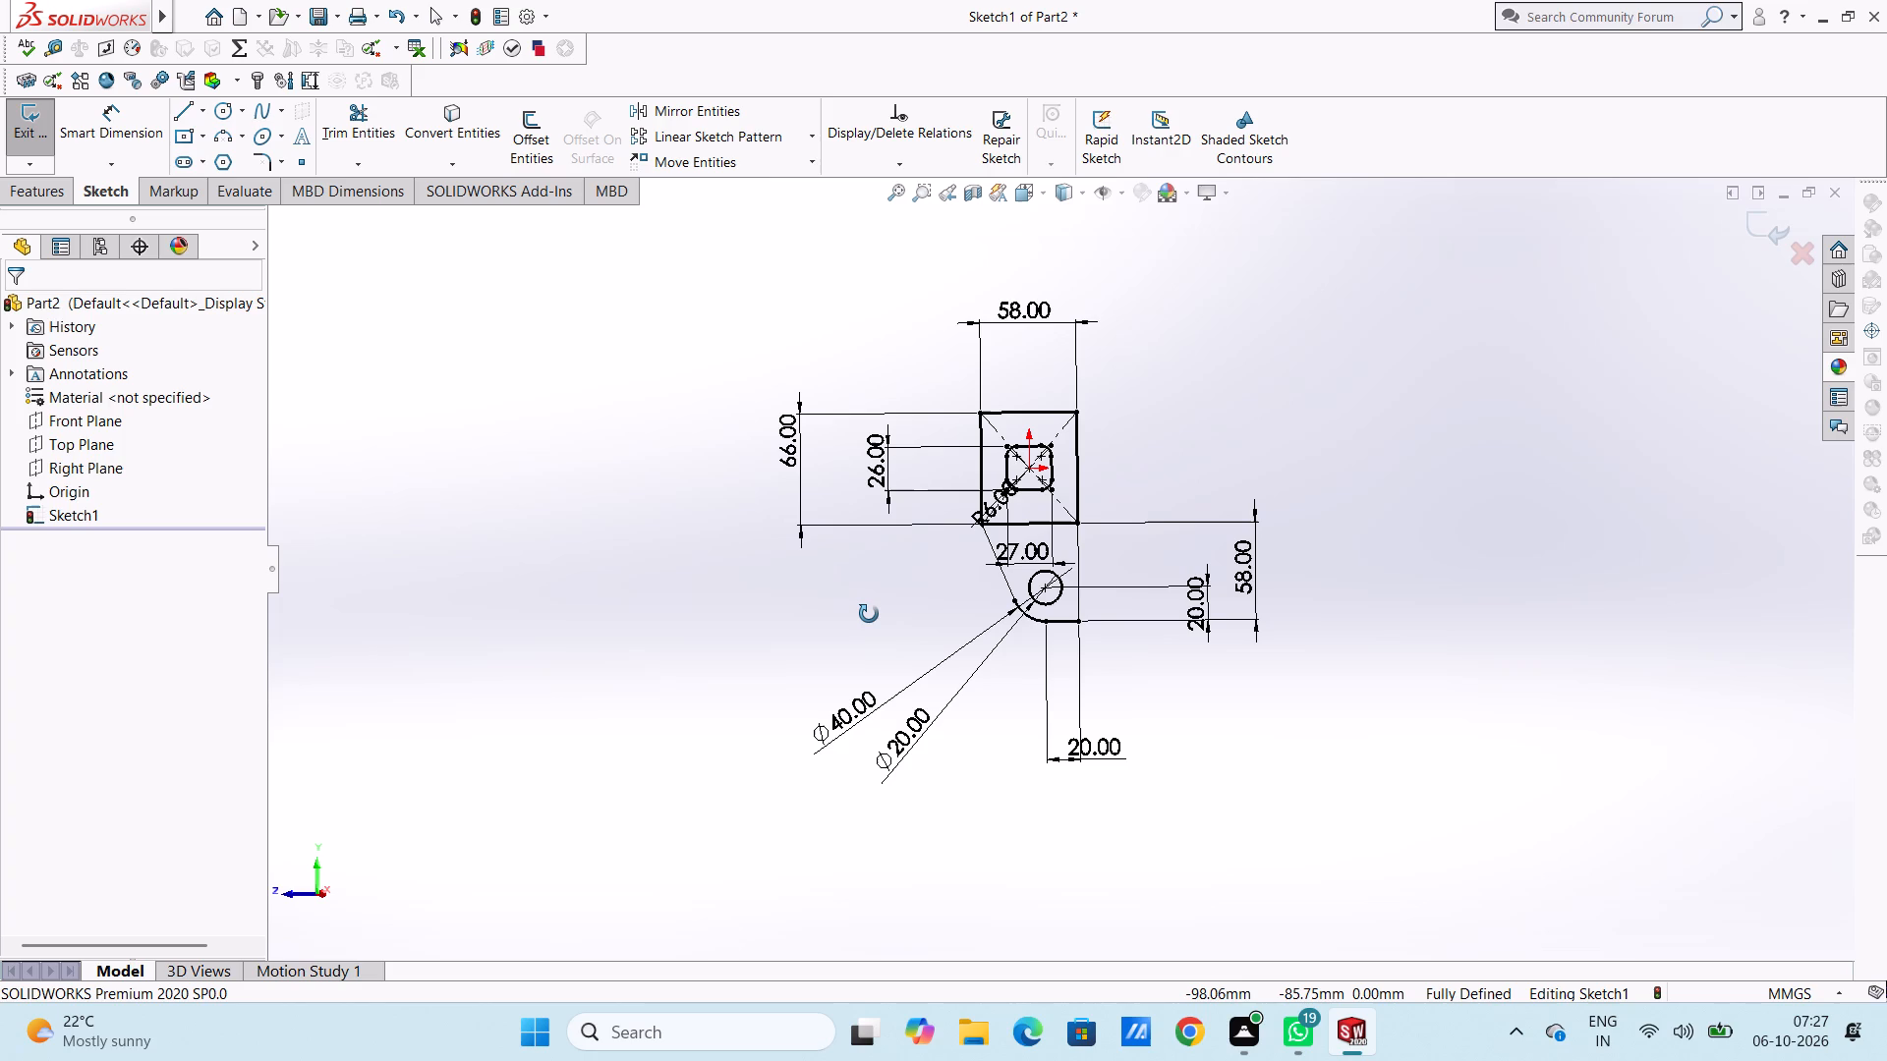
{"action": "middle_click_drag", "start_coordinate": [869, 614], "coordinate": [867, 613]}
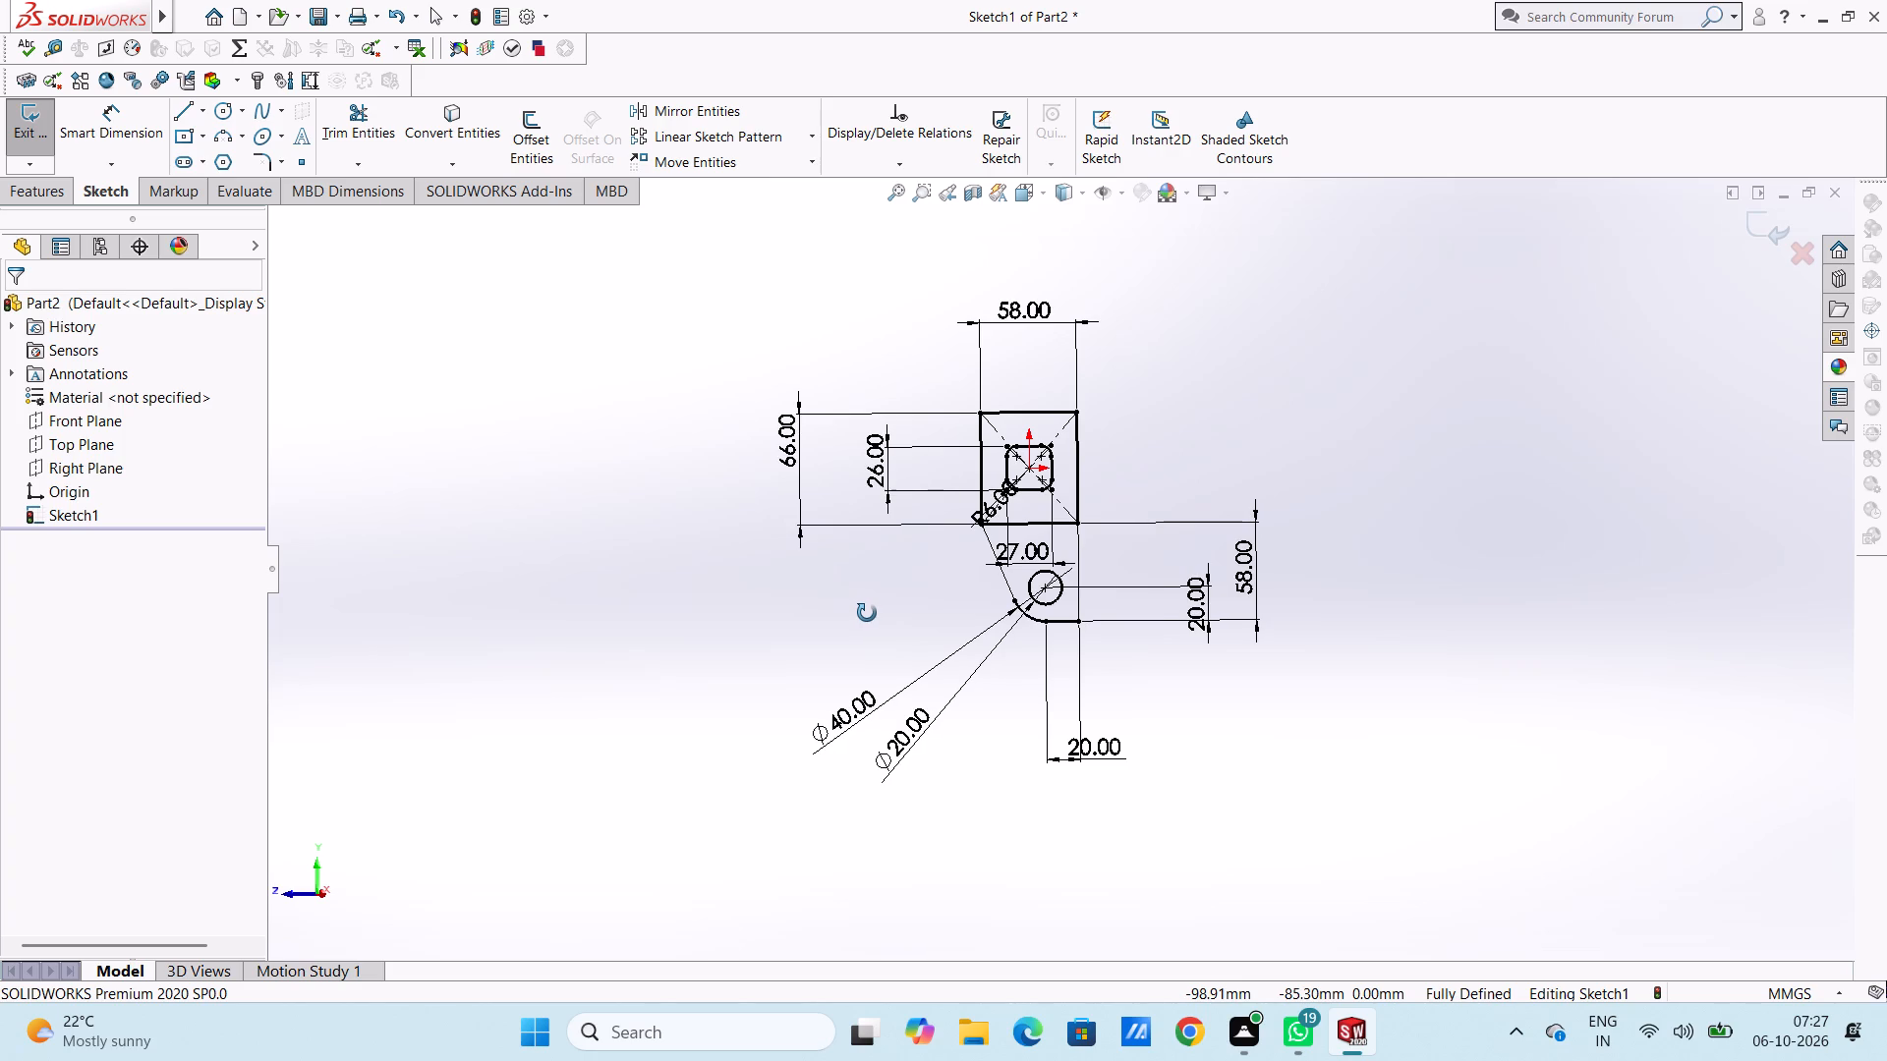
{"action": "middle_click_drag", "start_coordinate": [867, 613], "coordinate": [869, 613]}
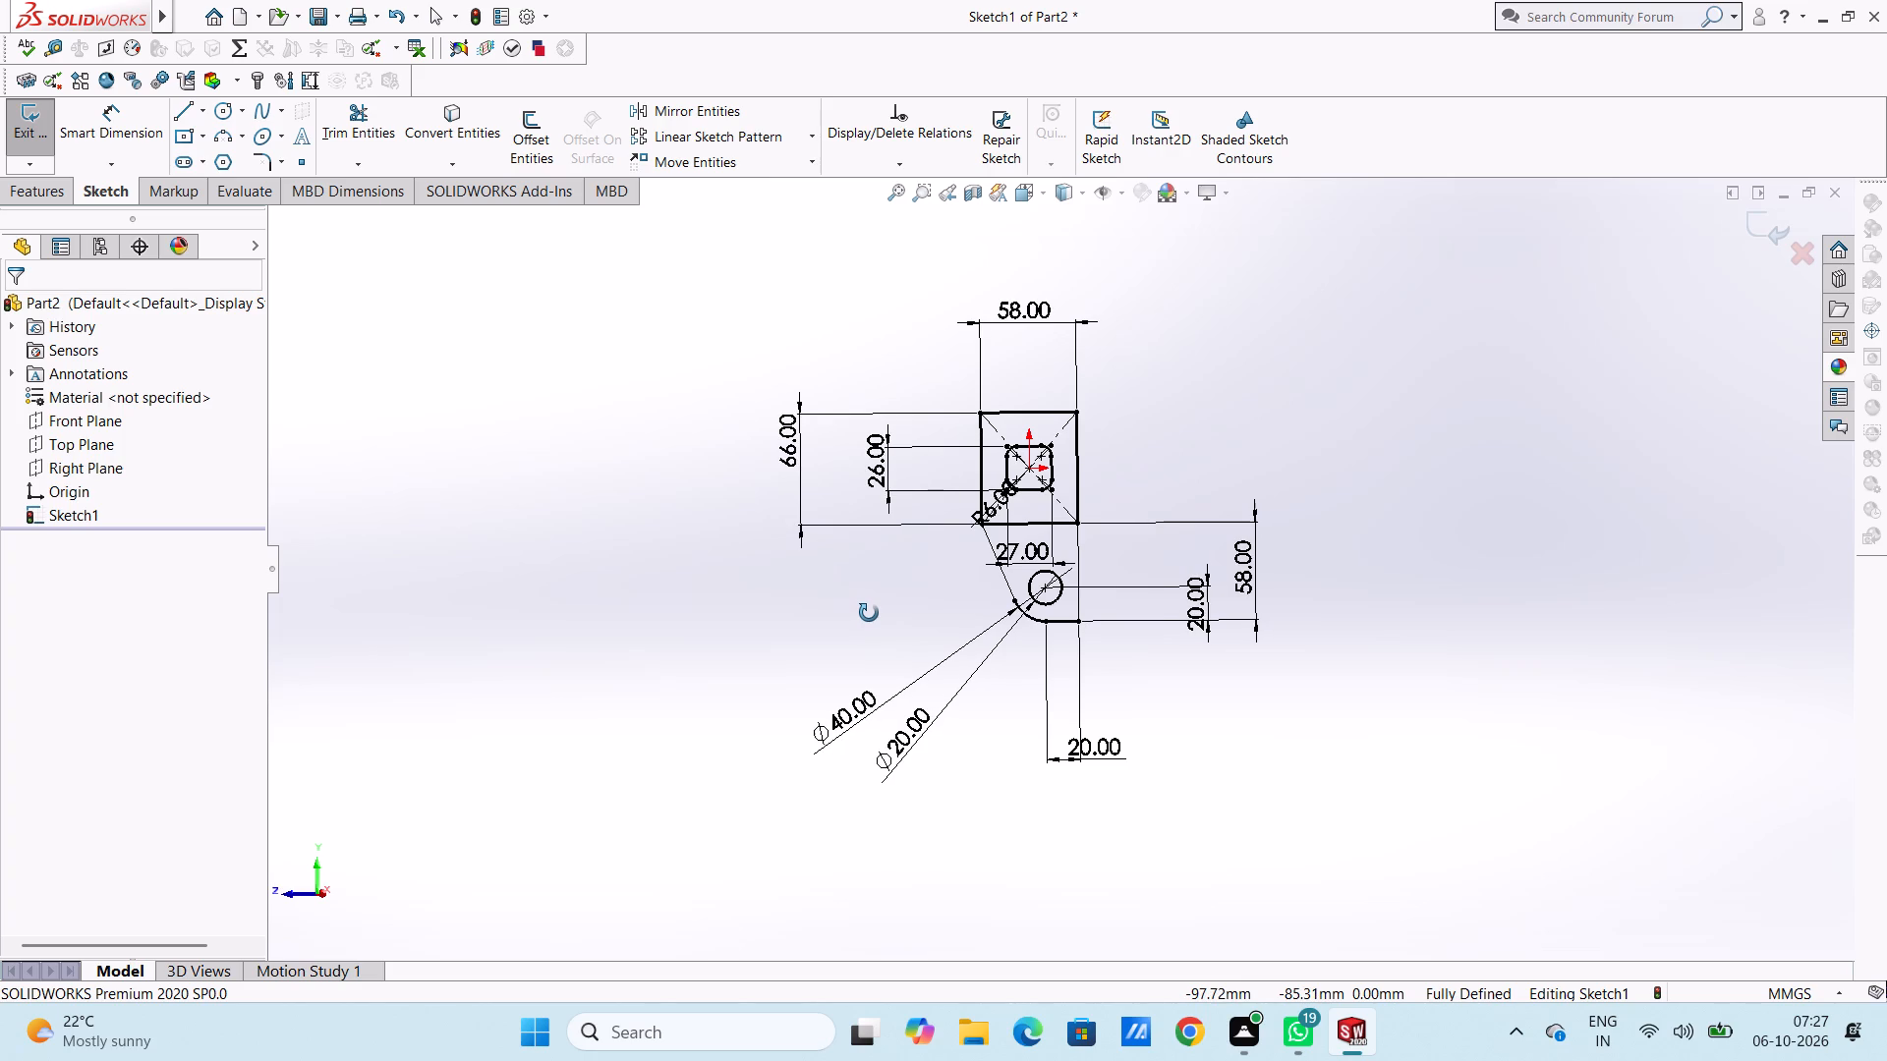
{"action": "middle_click_drag", "start_coordinate": [869, 613], "coordinate": [880, 613]}
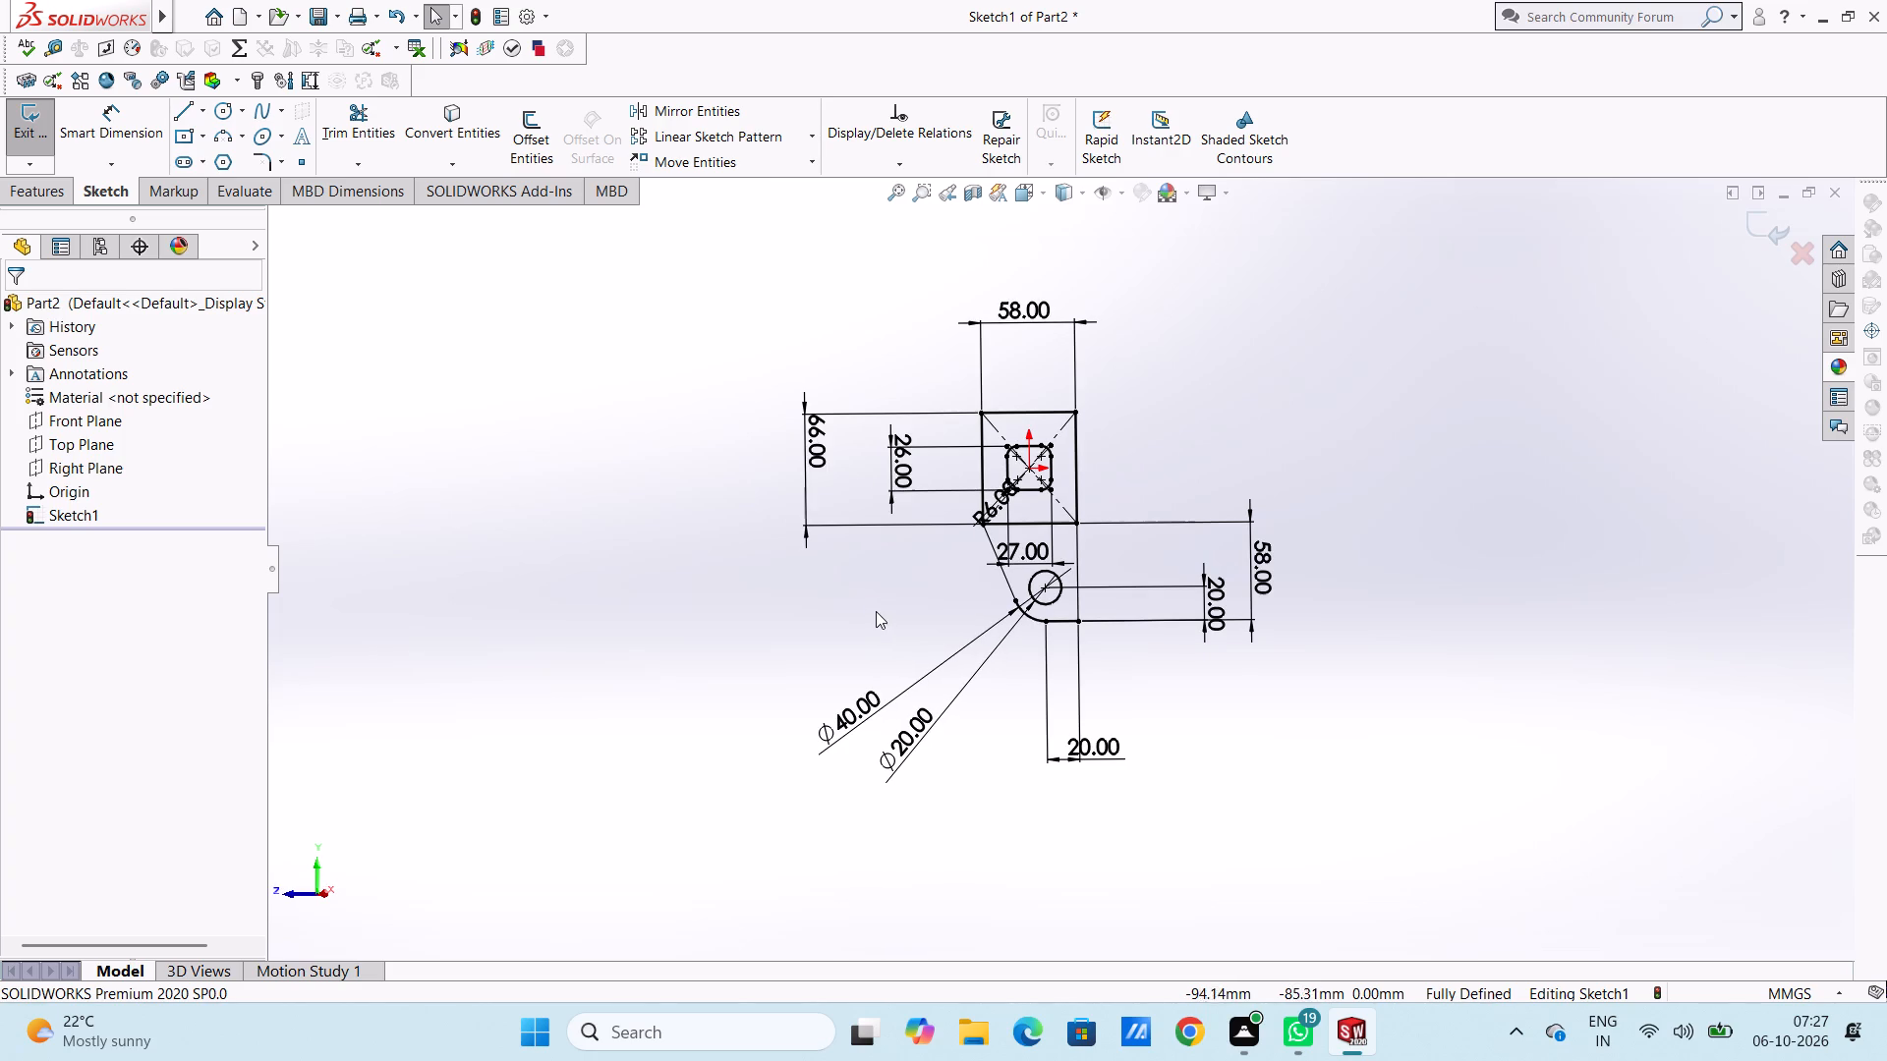
{"action": "left_click", "coordinate": [53, 203]}
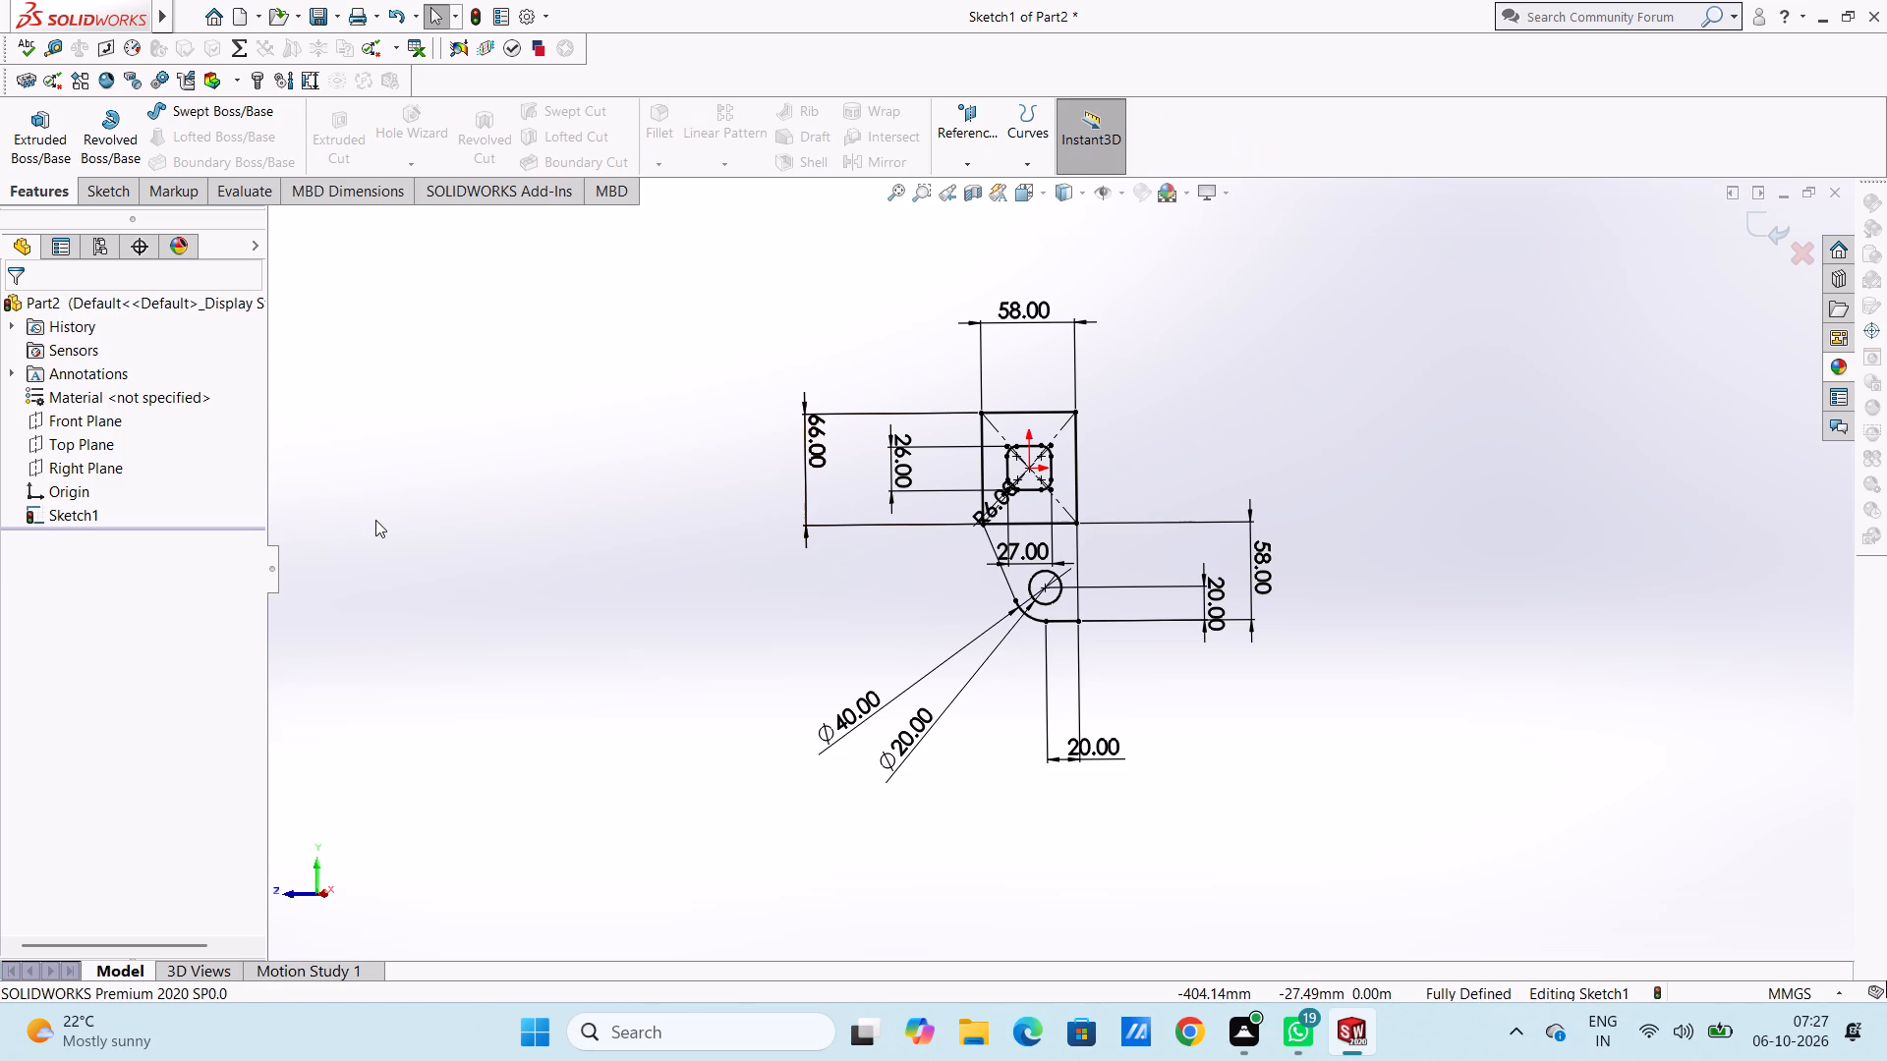
{"action": "left_click", "coordinate": [35, 114]}
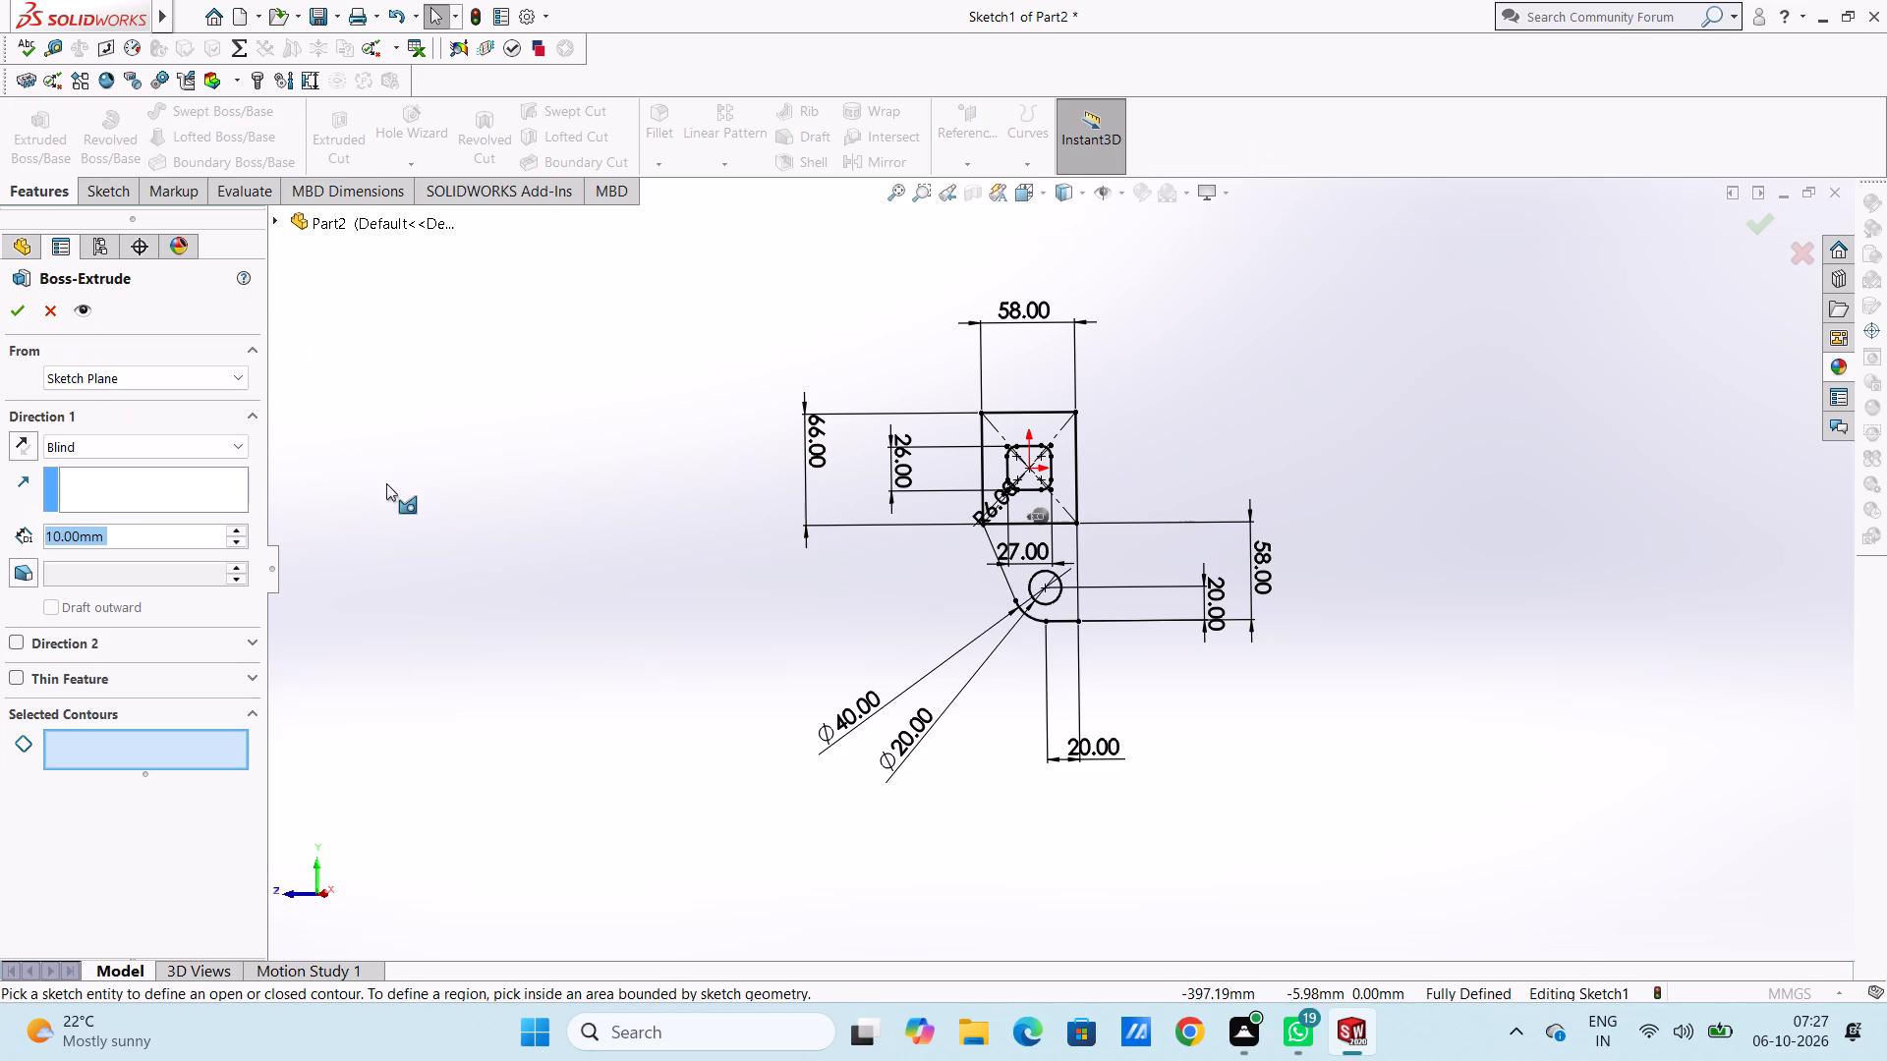
{"action": "left_click", "coordinate": [1029, 435]}
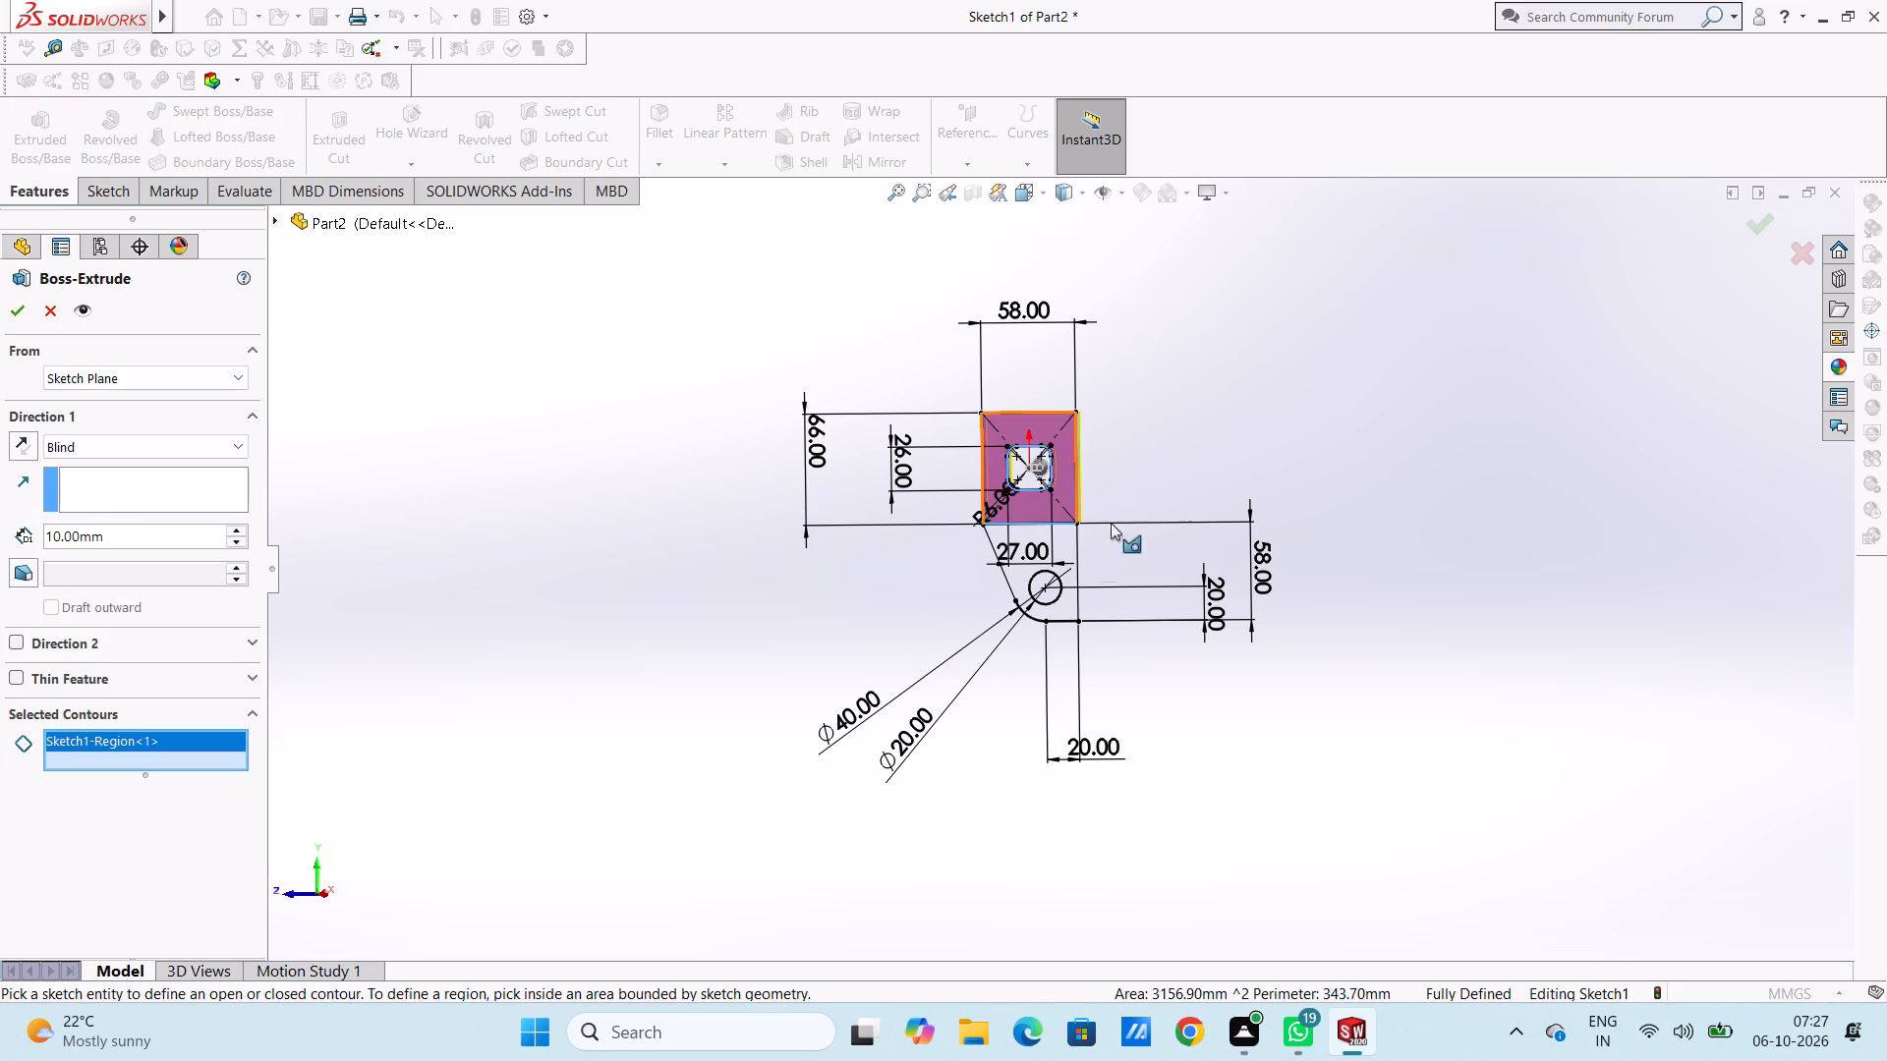
{"action": "left_click", "coordinate": [1058, 542]}
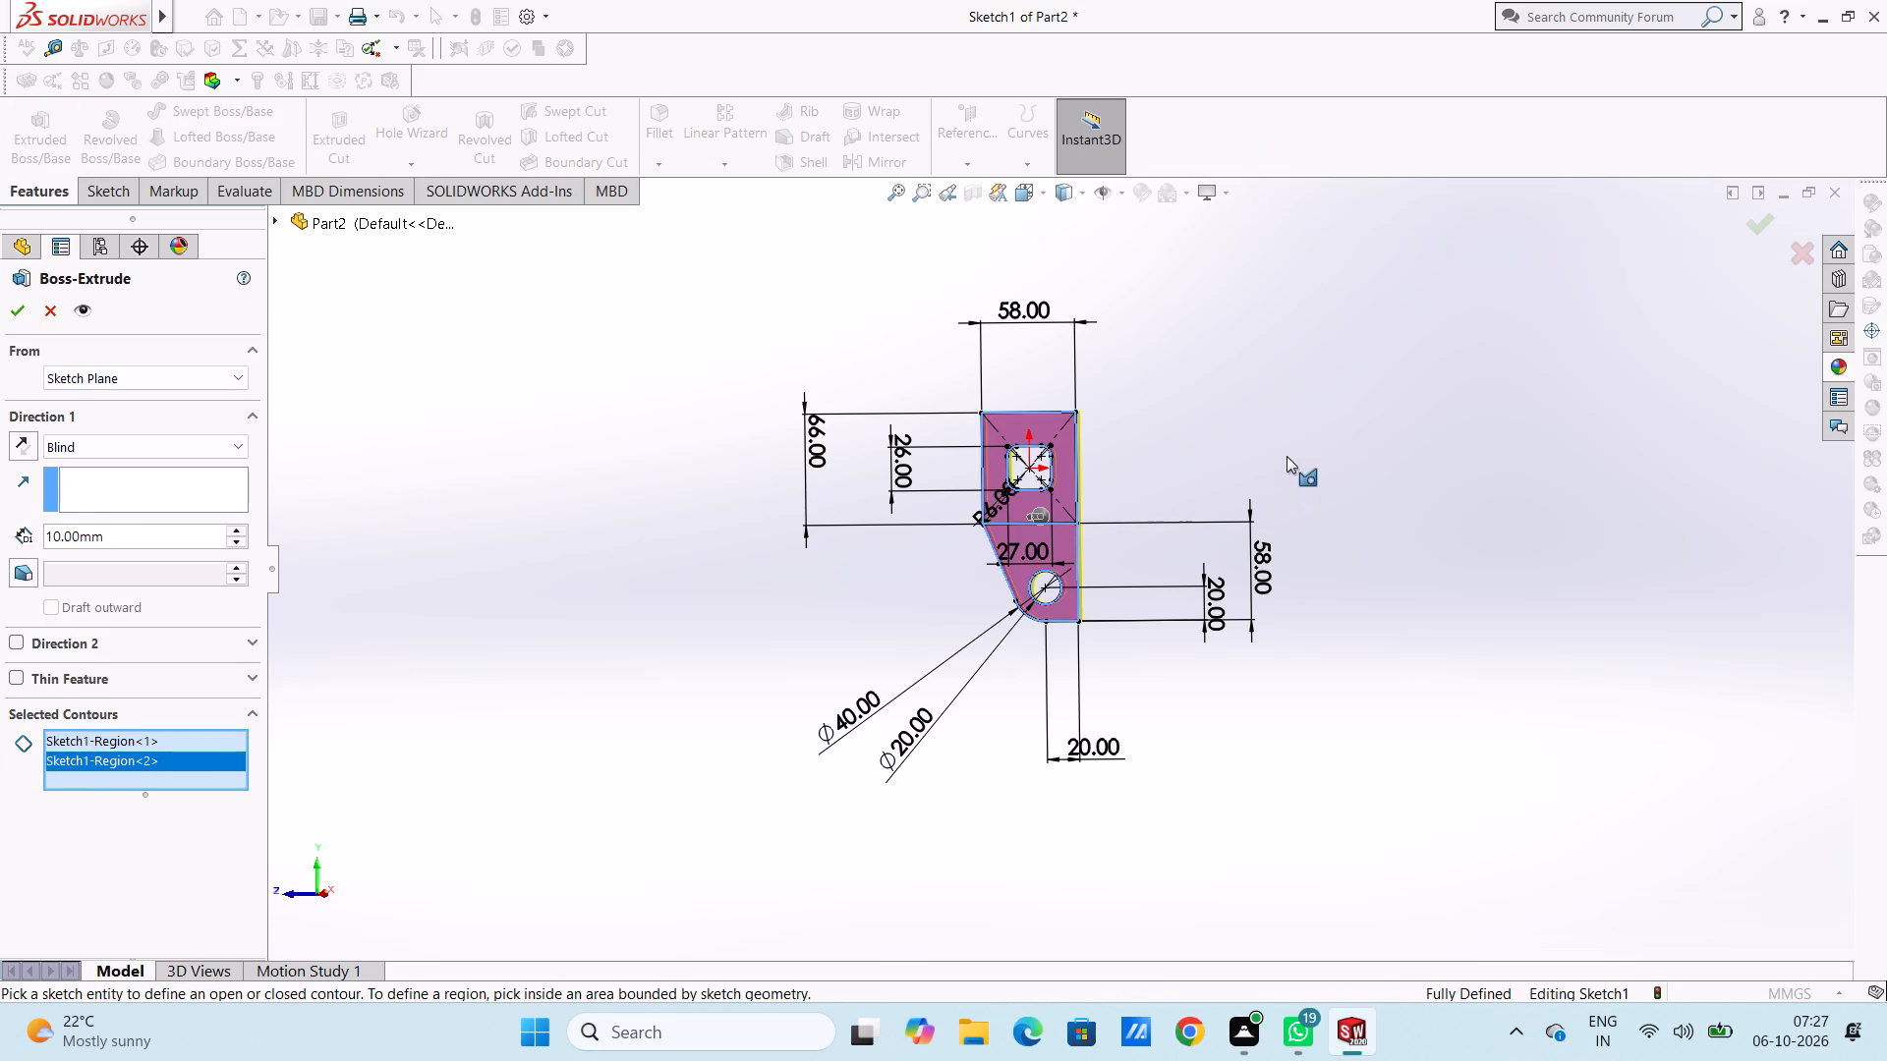
{"action": "middle_click_drag", "start_coordinate": [1289, 455], "coordinate": [1441, 513]}
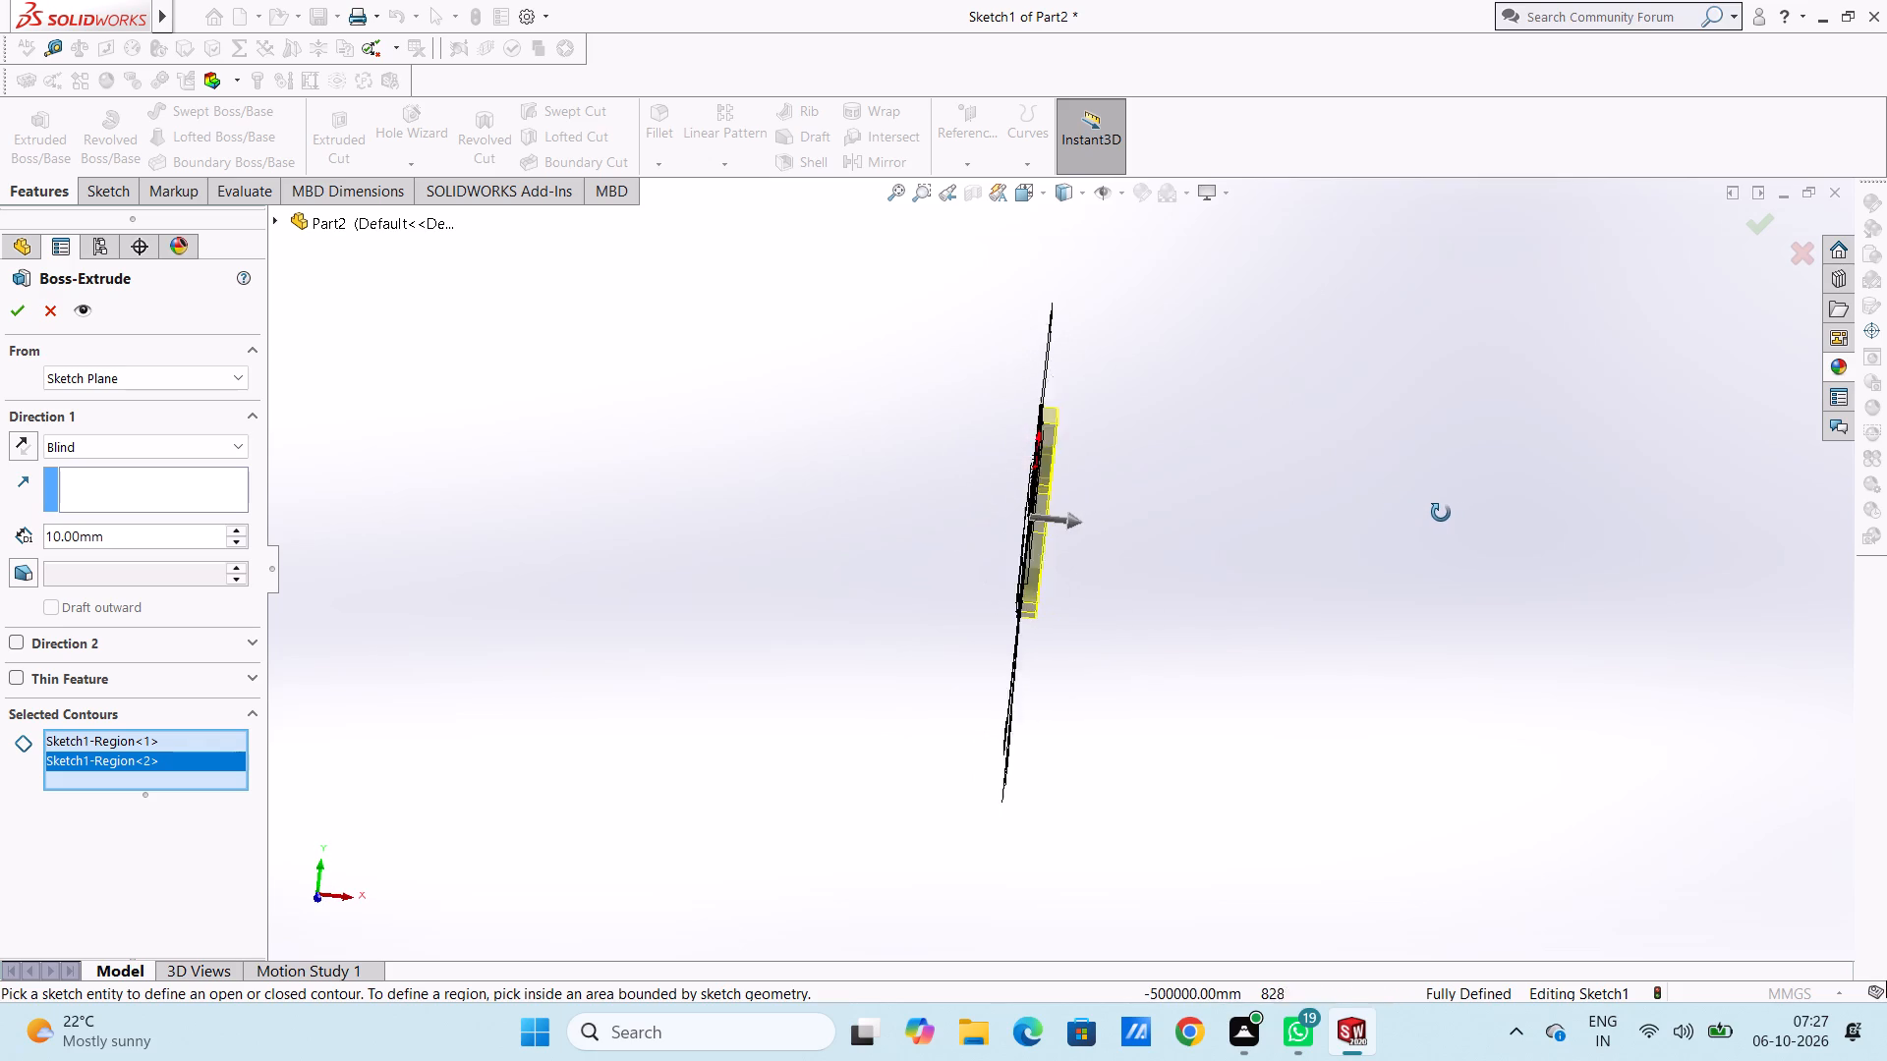
{"action": "middle_click_drag", "start_coordinate": [1441, 513], "coordinate": [1337, 516]}
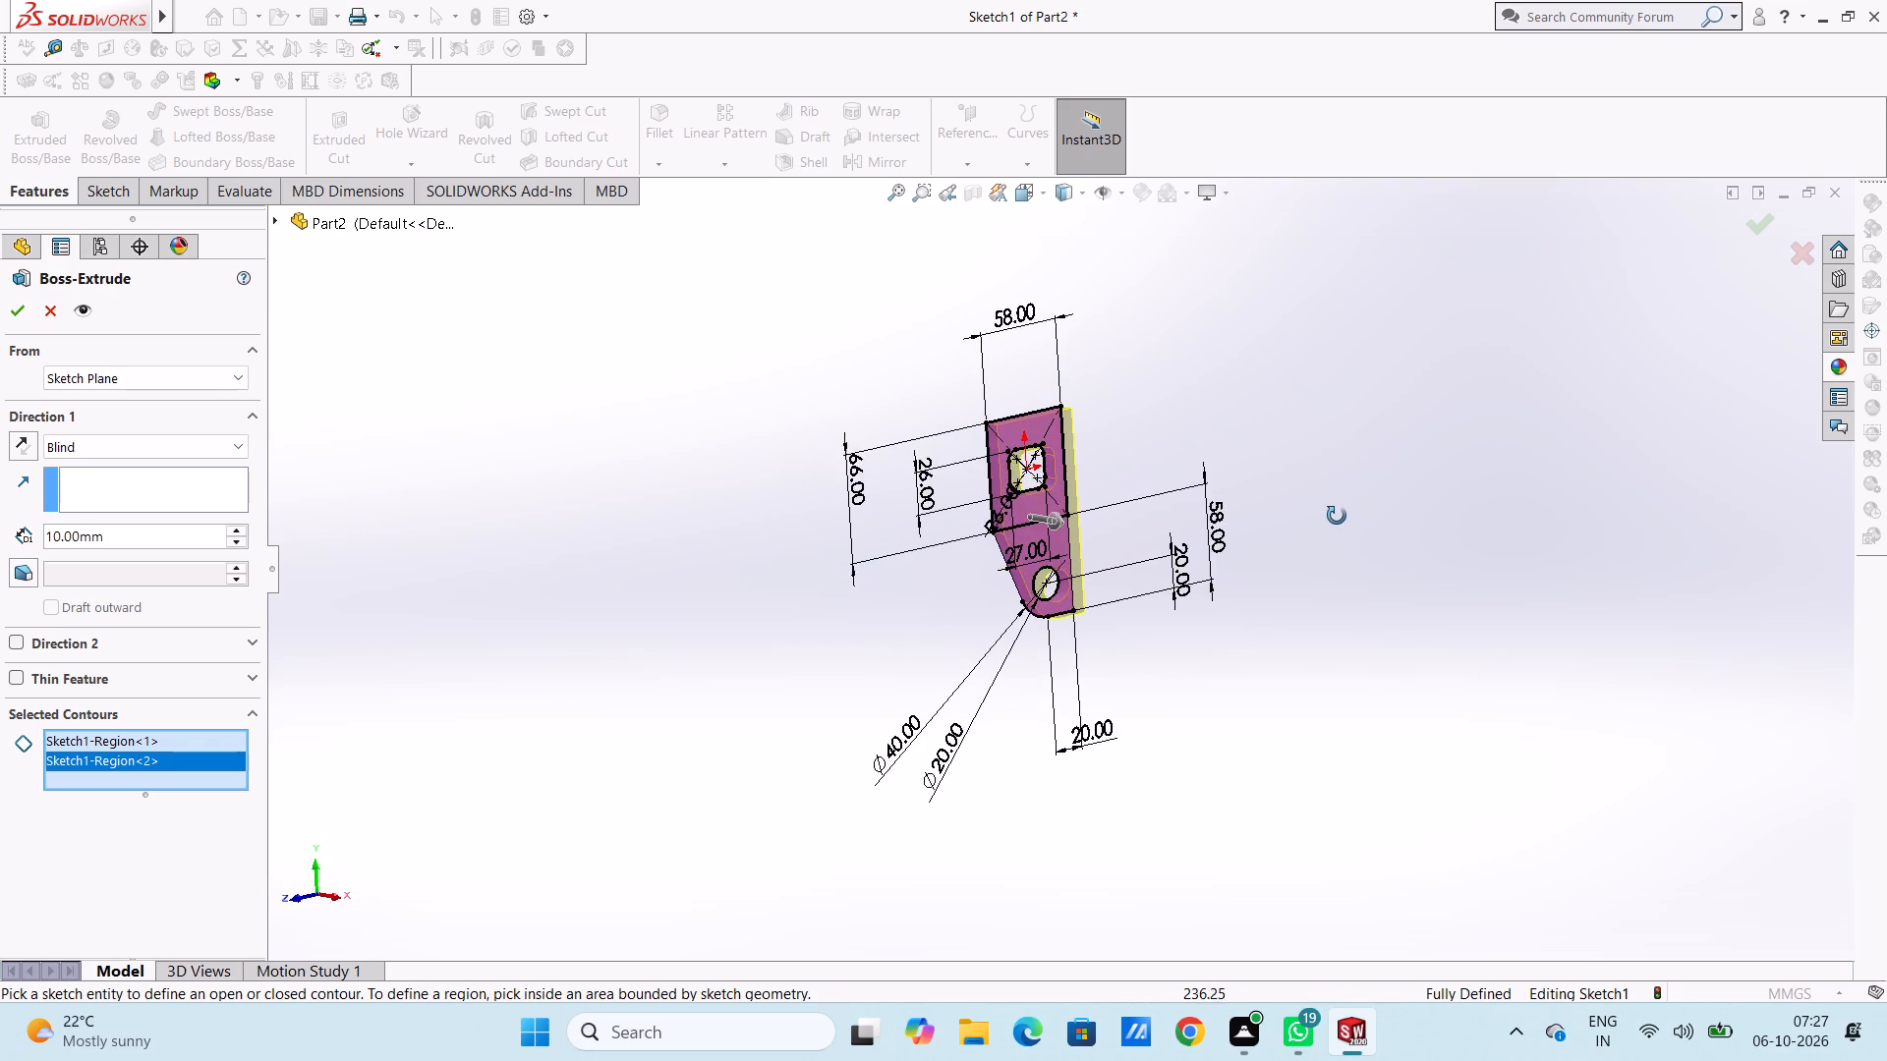
{"action": "middle_click_drag", "start_coordinate": [1337, 516], "coordinate": [1329, 517]}
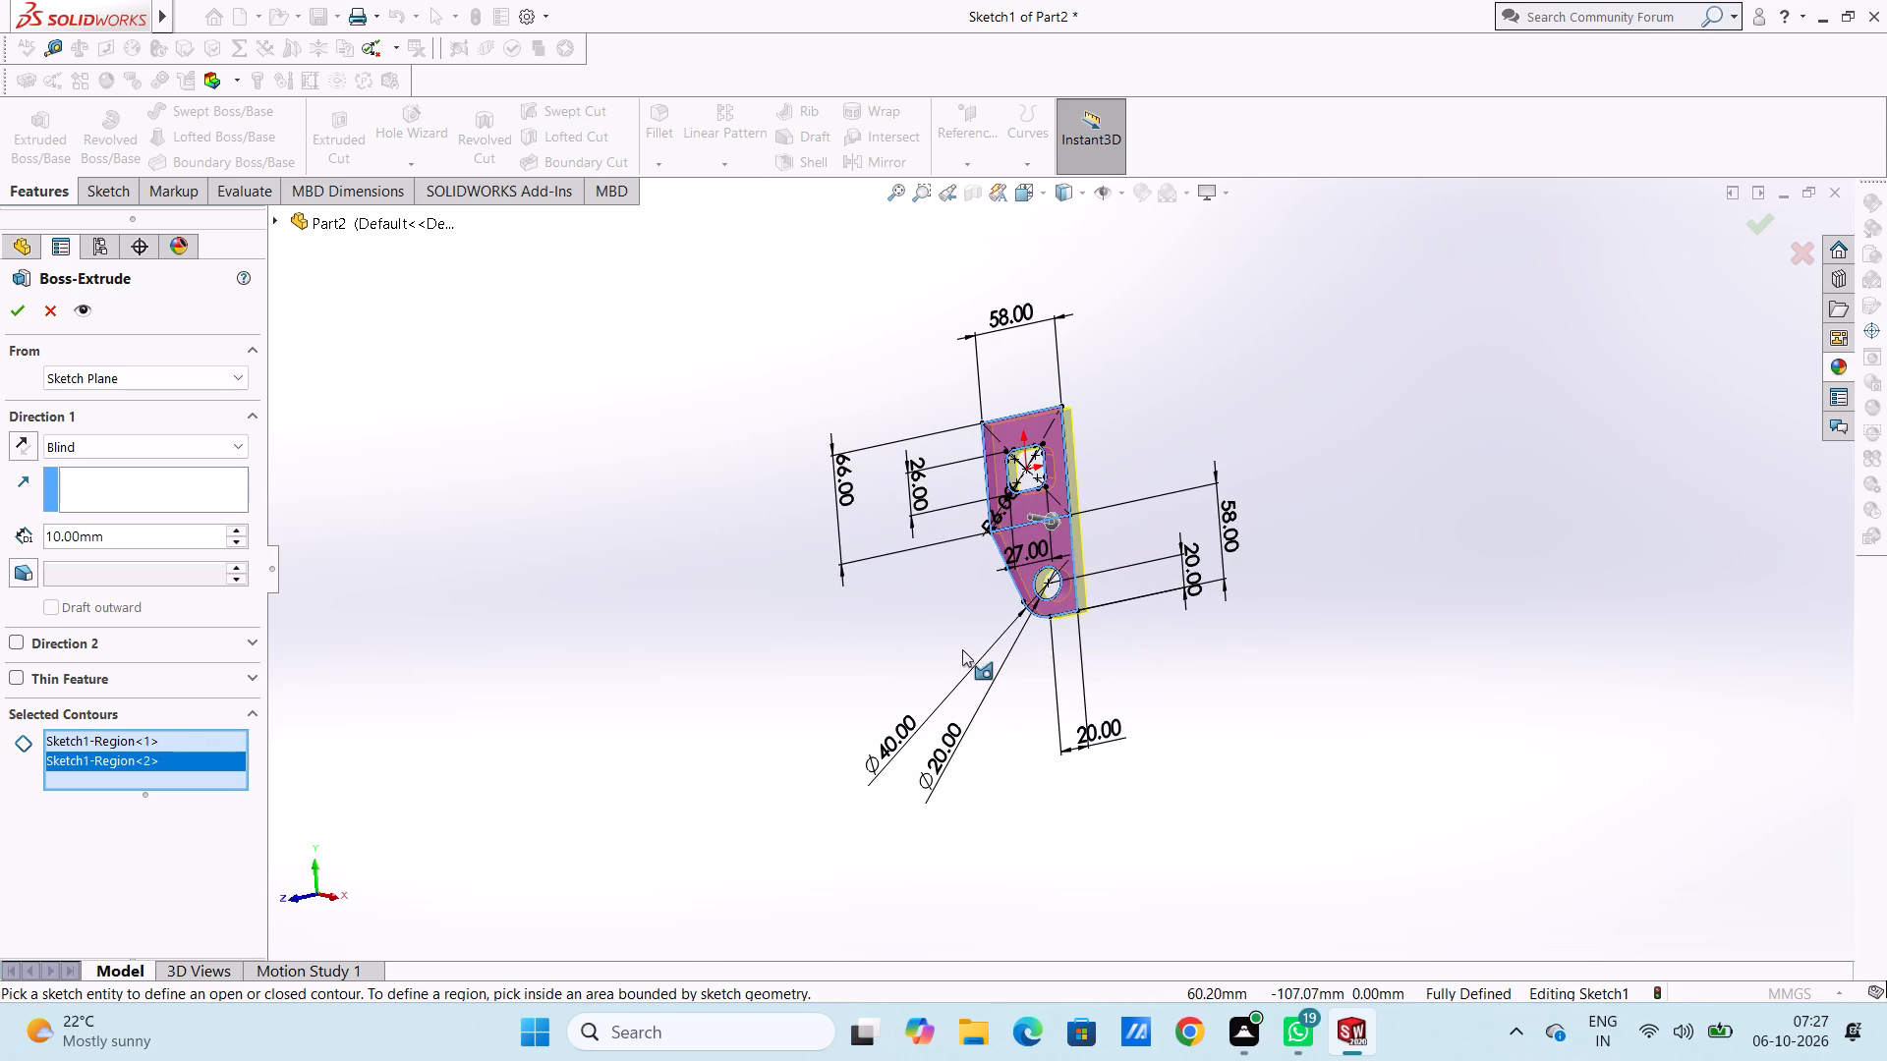
{"action": "double_click", "coordinate": [134, 538]}
{"action": "key", "text": "6"}
{"action": "key", "text": "Return"}
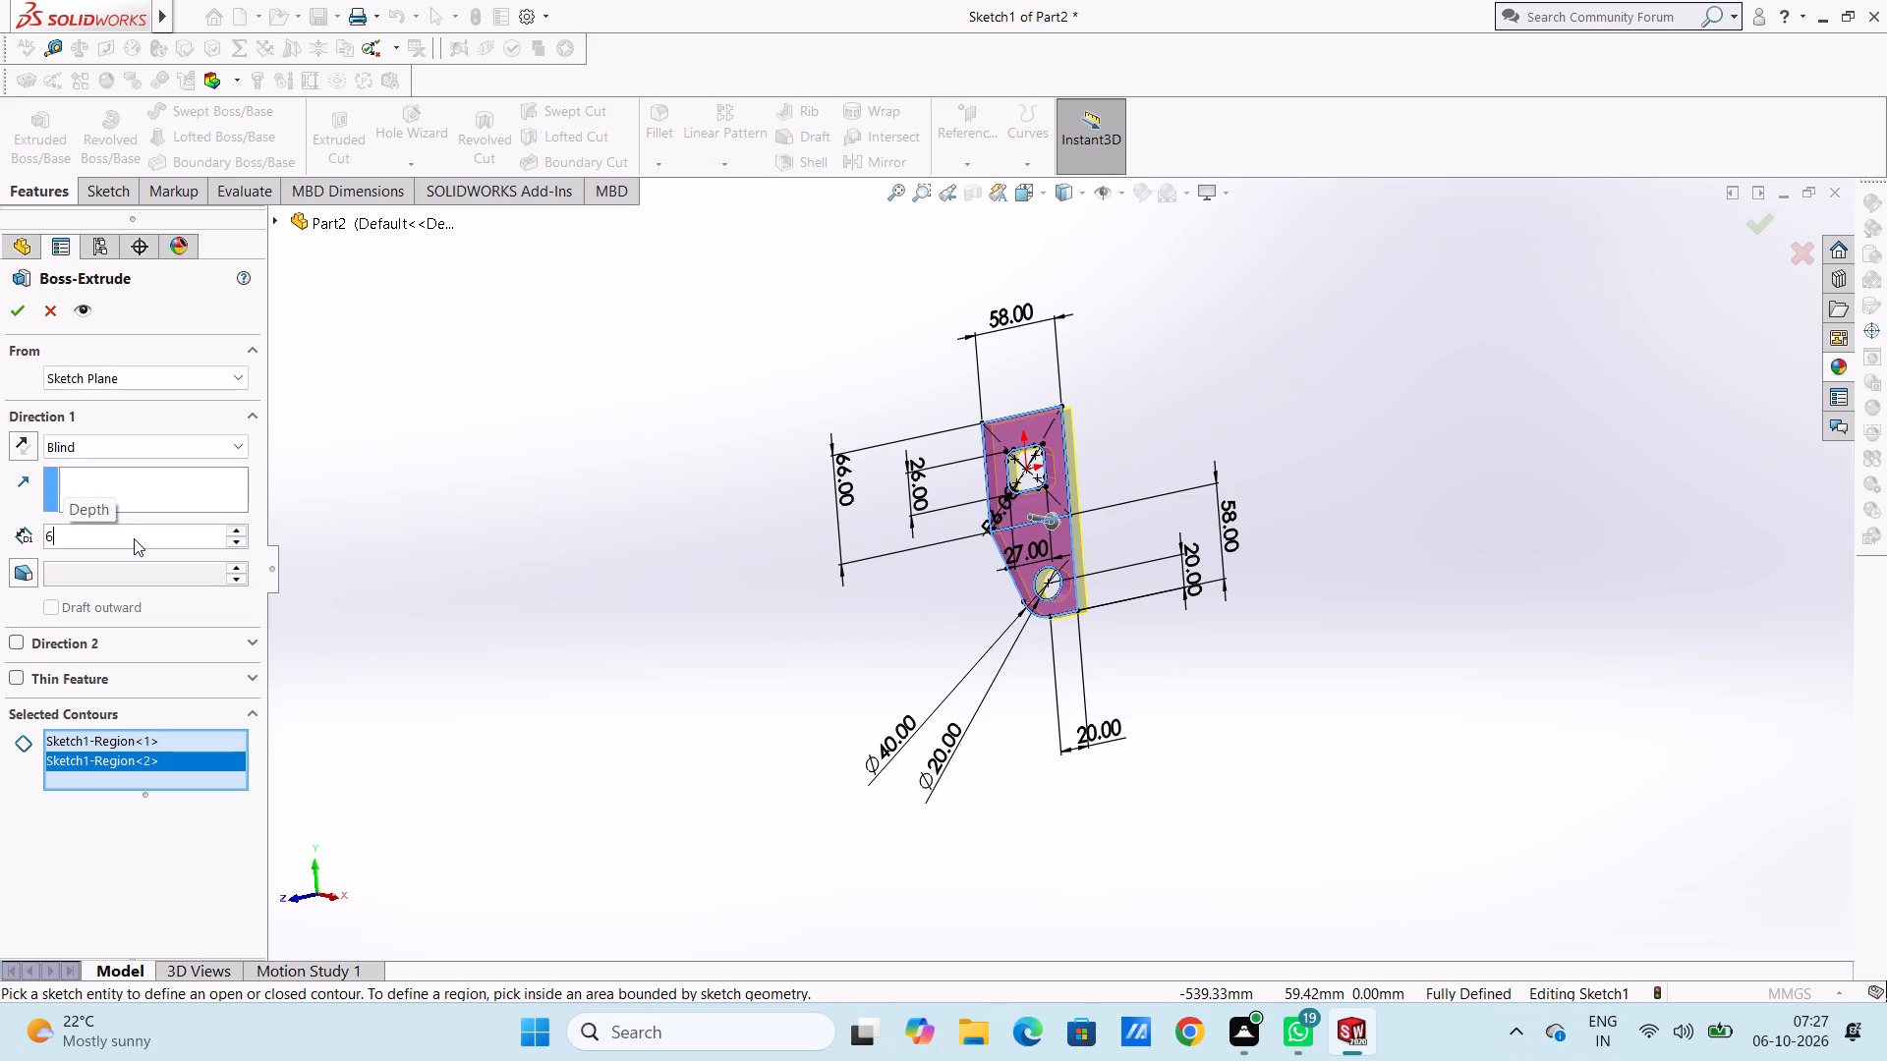
{"action": "left_click", "coordinate": [26, 313]}
{"action": "left_click", "coordinate": [441, 544]}
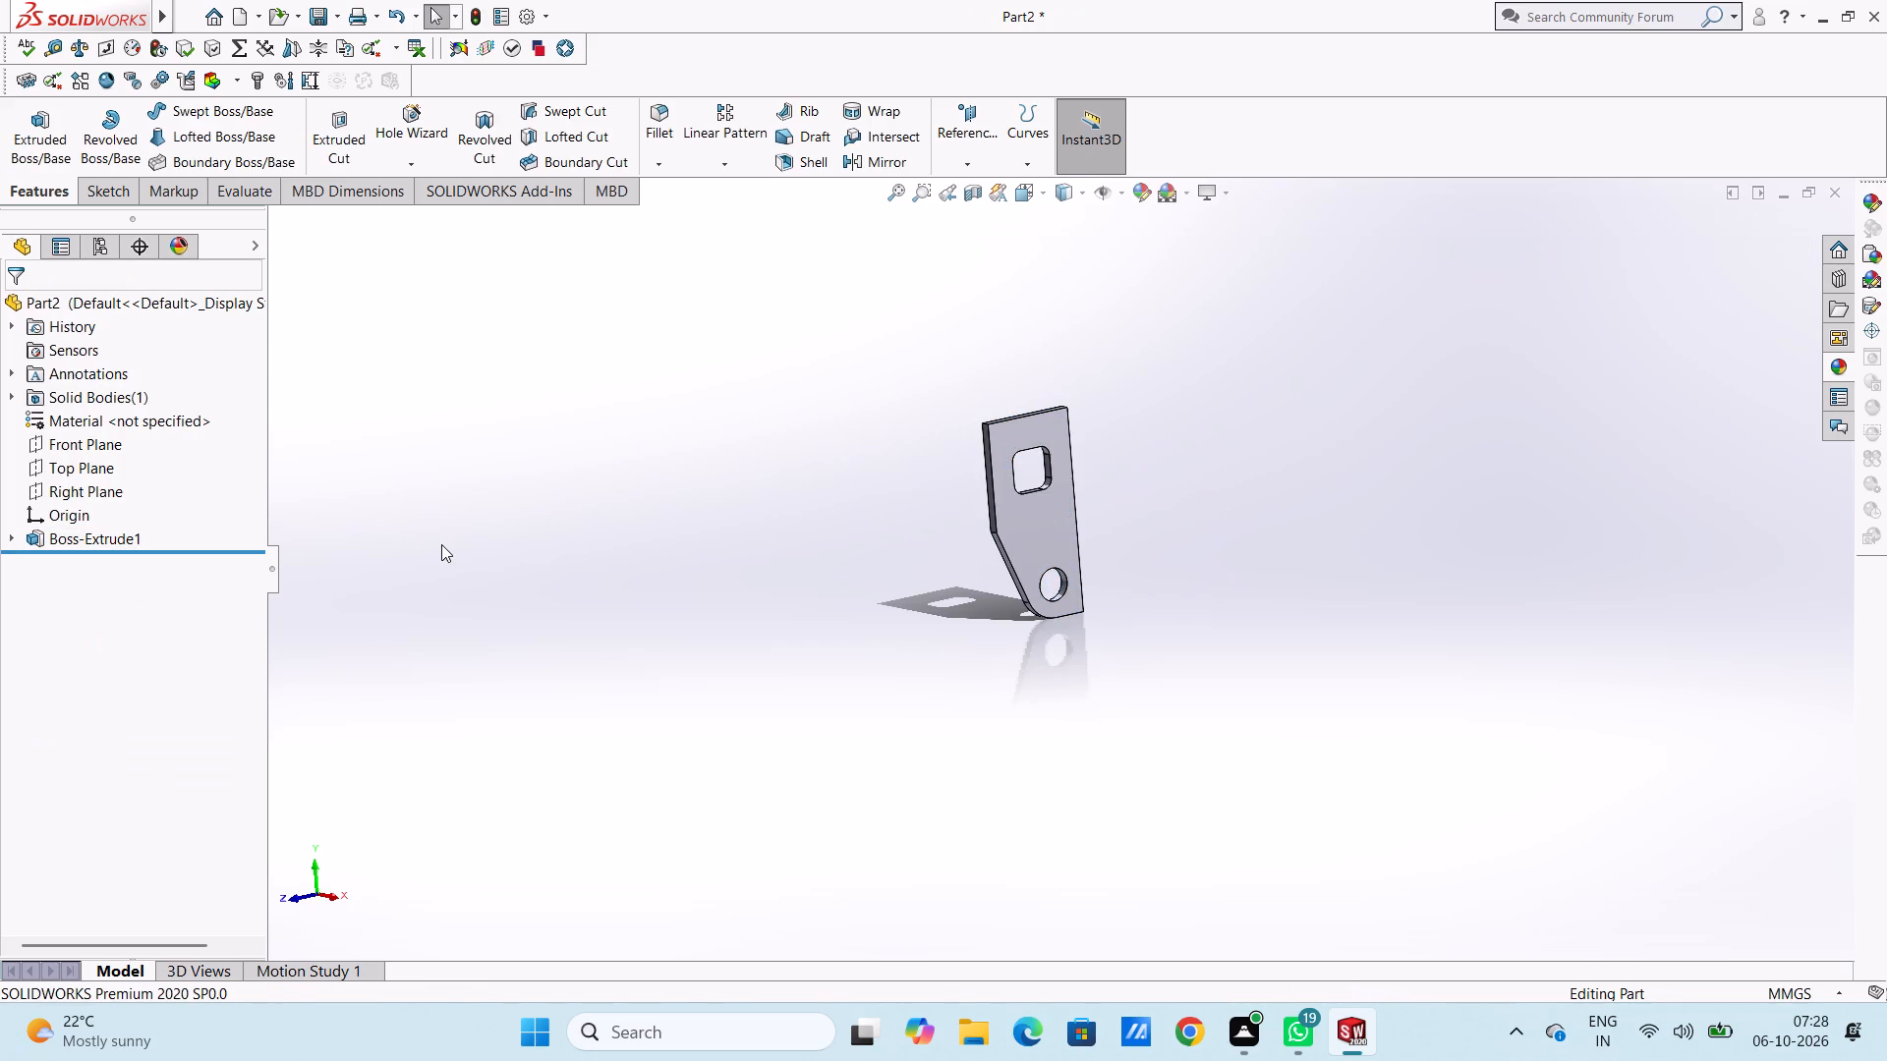
Examine the extruded plate's front, back and edge faces from several angles.
{"action": "middle_click_drag", "start_coordinate": [442, 544], "coordinate": [699, 571]}
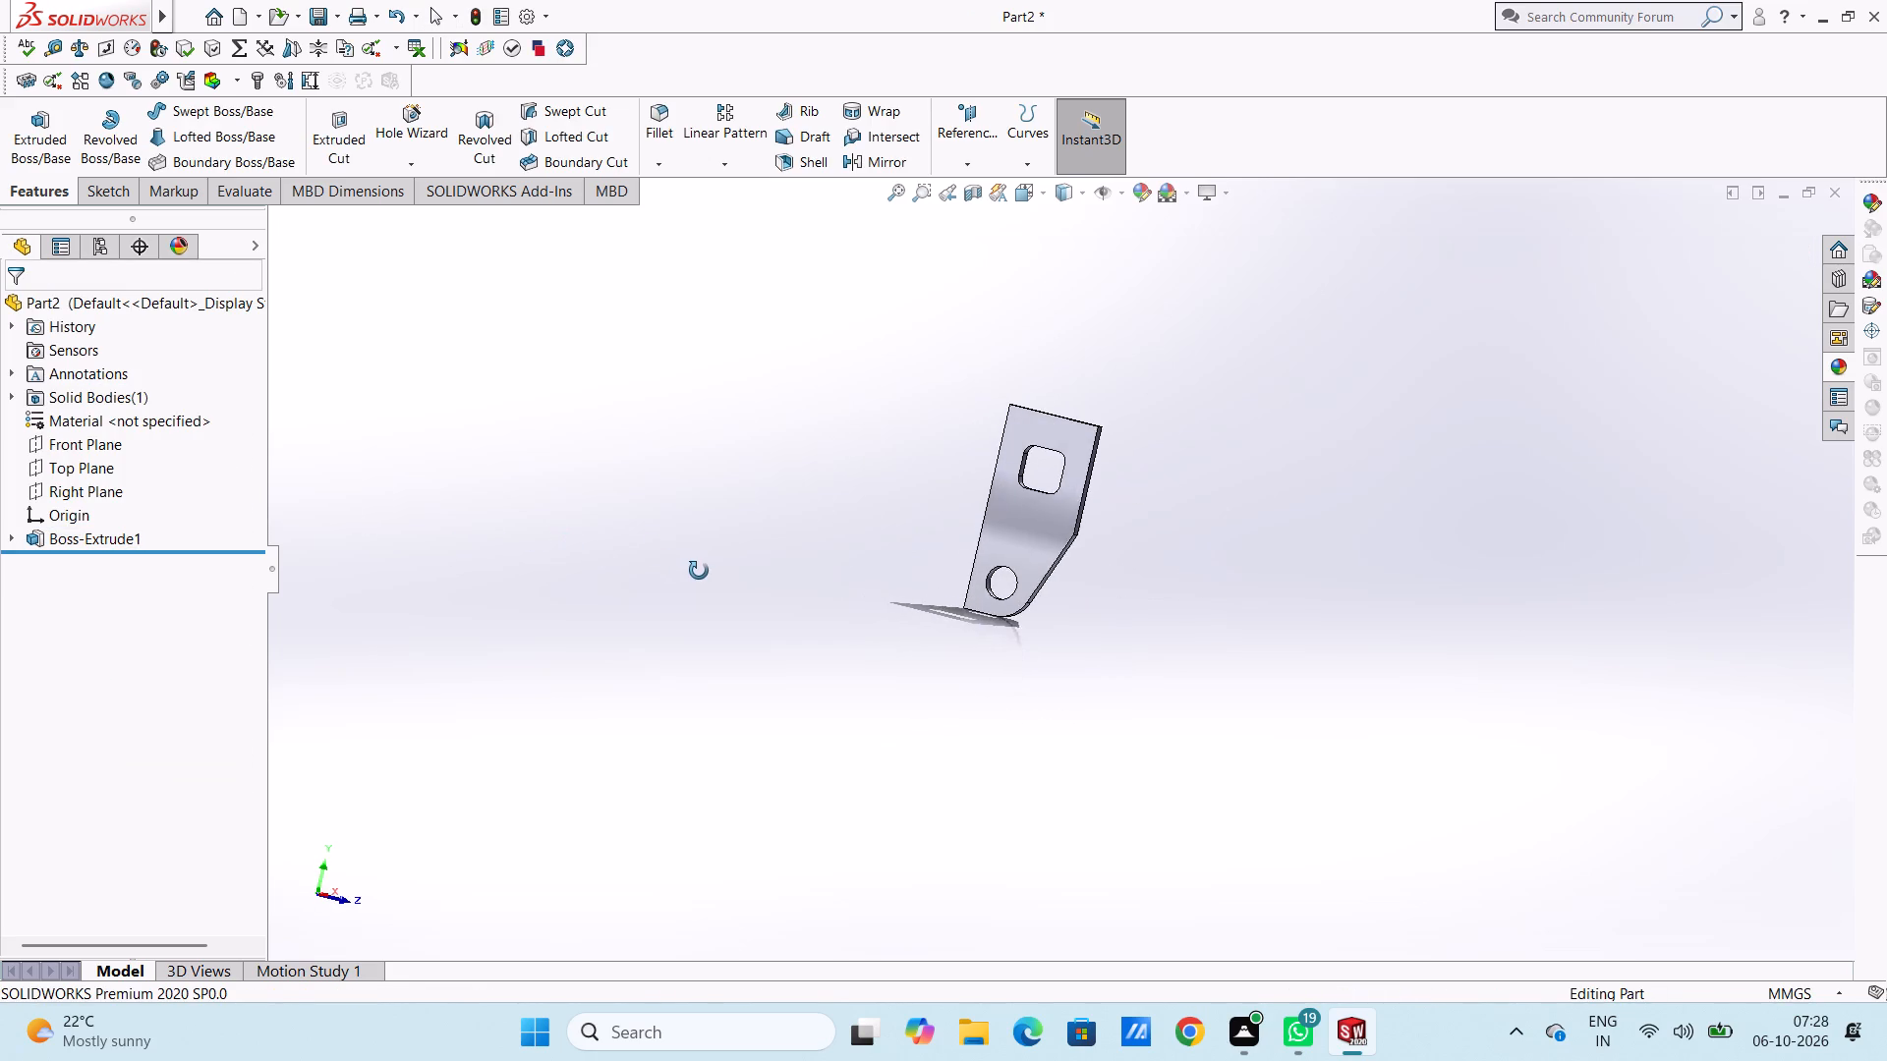
{"action": "middle_click_drag", "start_coordinate": [699, 571], "coordinate": [654, 598]}
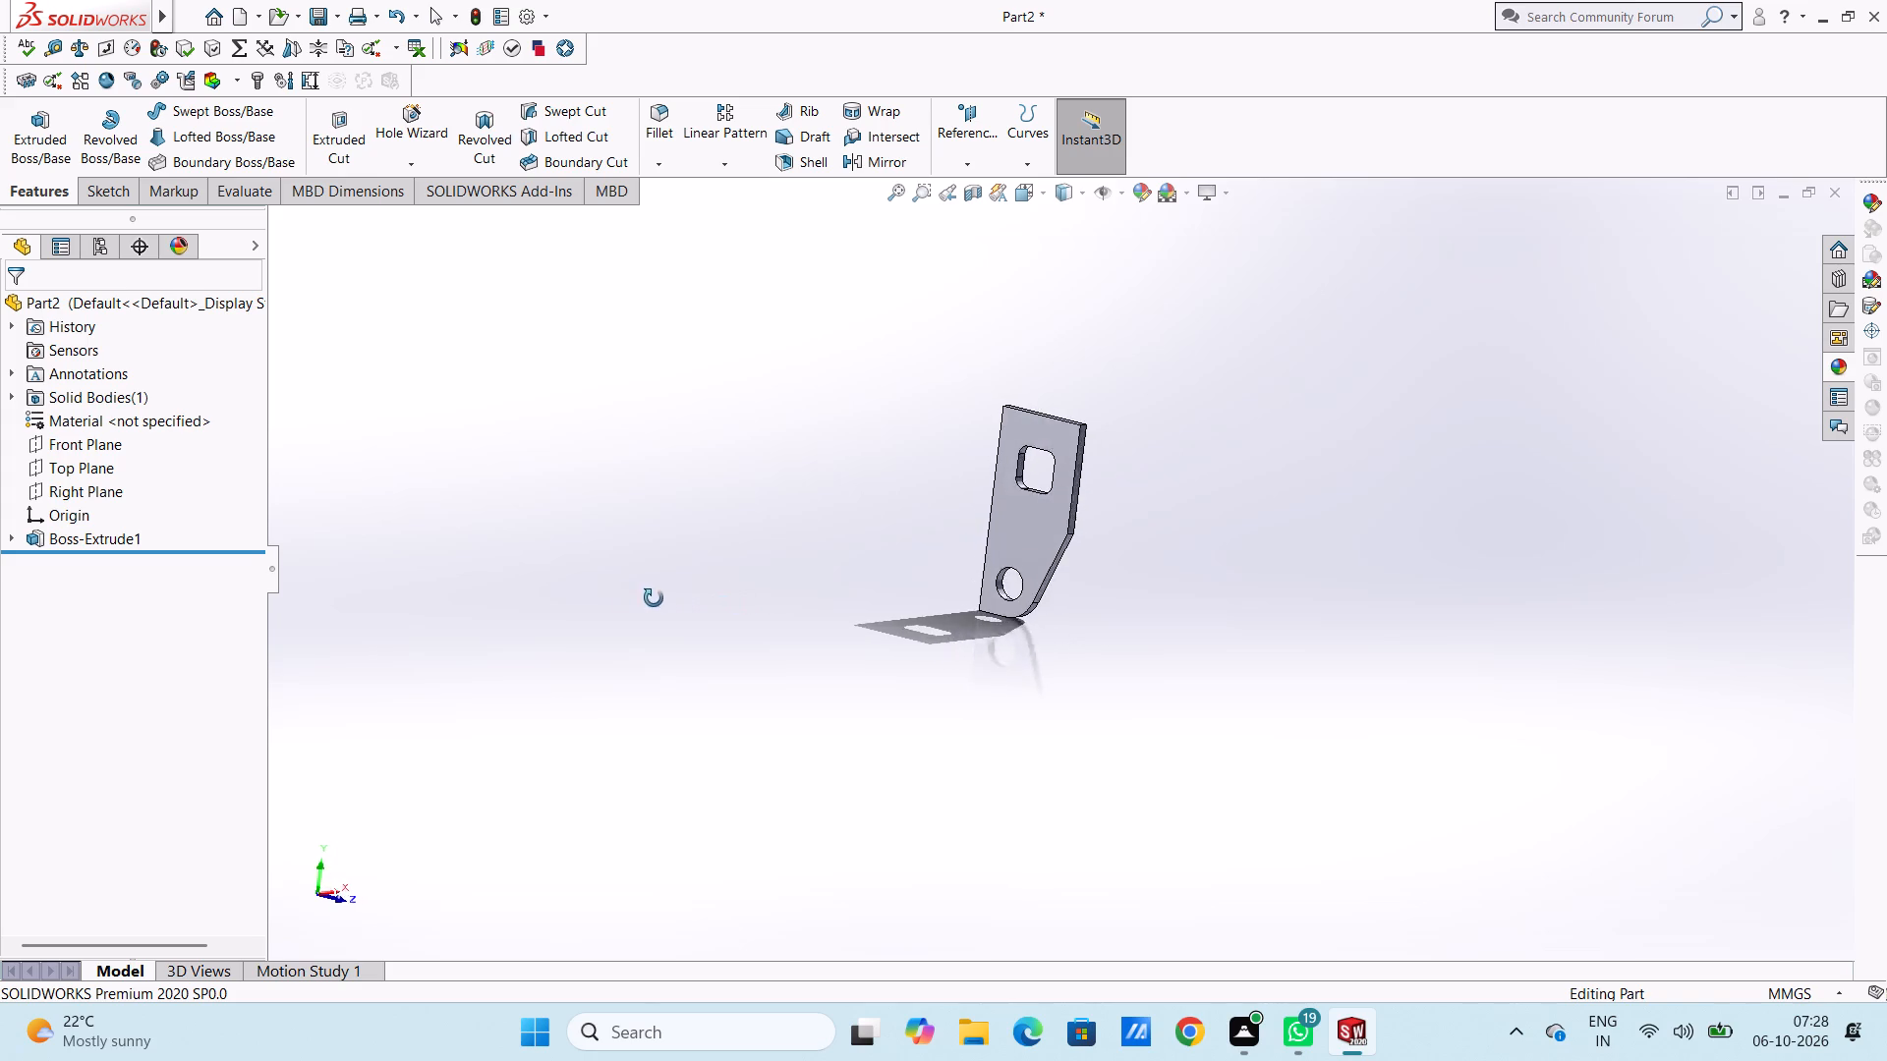
{"action": "middle_click_drag", "start_coordinate": [654, 598], "coordinate": [433, 586]}
{"action": "middle_click_drag", "start_coordinate": [695, 681], "coordinate": [606, 691]}
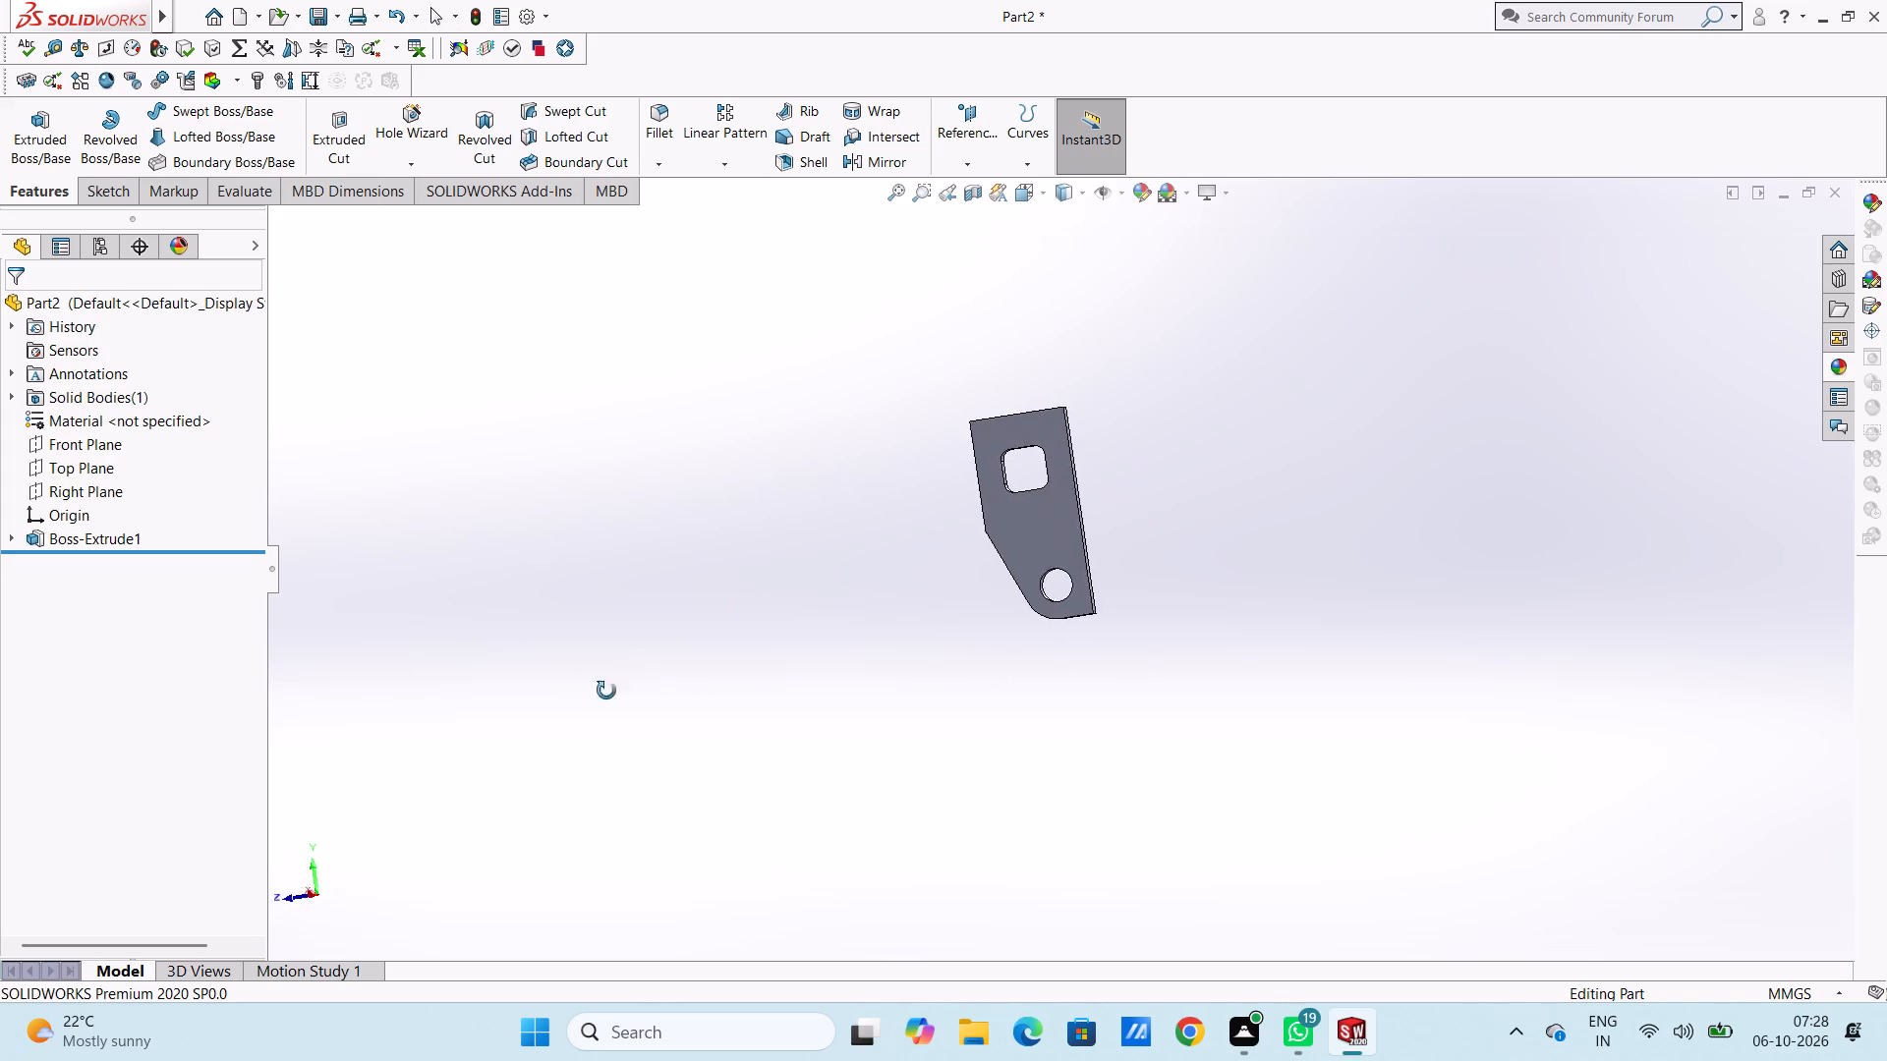
{"action": "middle_click_drag", "start_coordinate": [606, 691], "coordinate": [621, 685]}
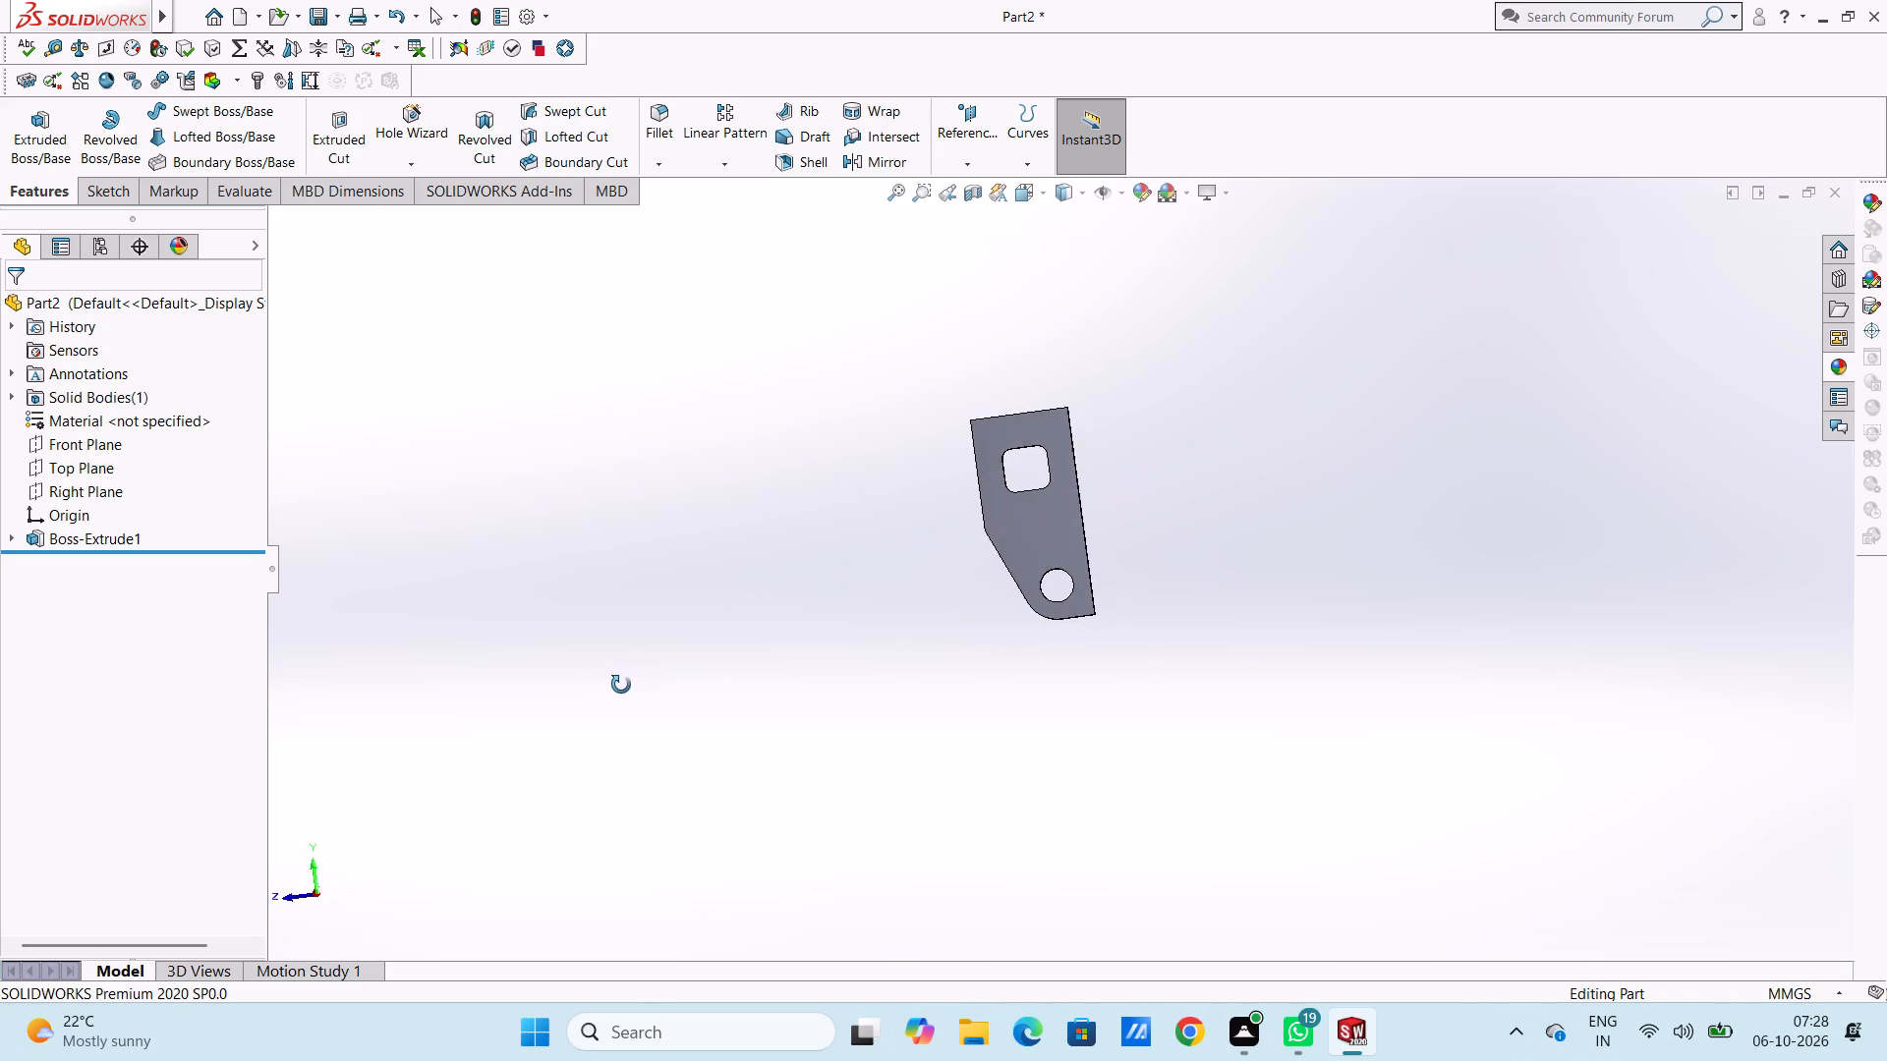
{"action": "middle_click_drag", "start_coordinate": [621, 685], "coordinate": [879, 675]}
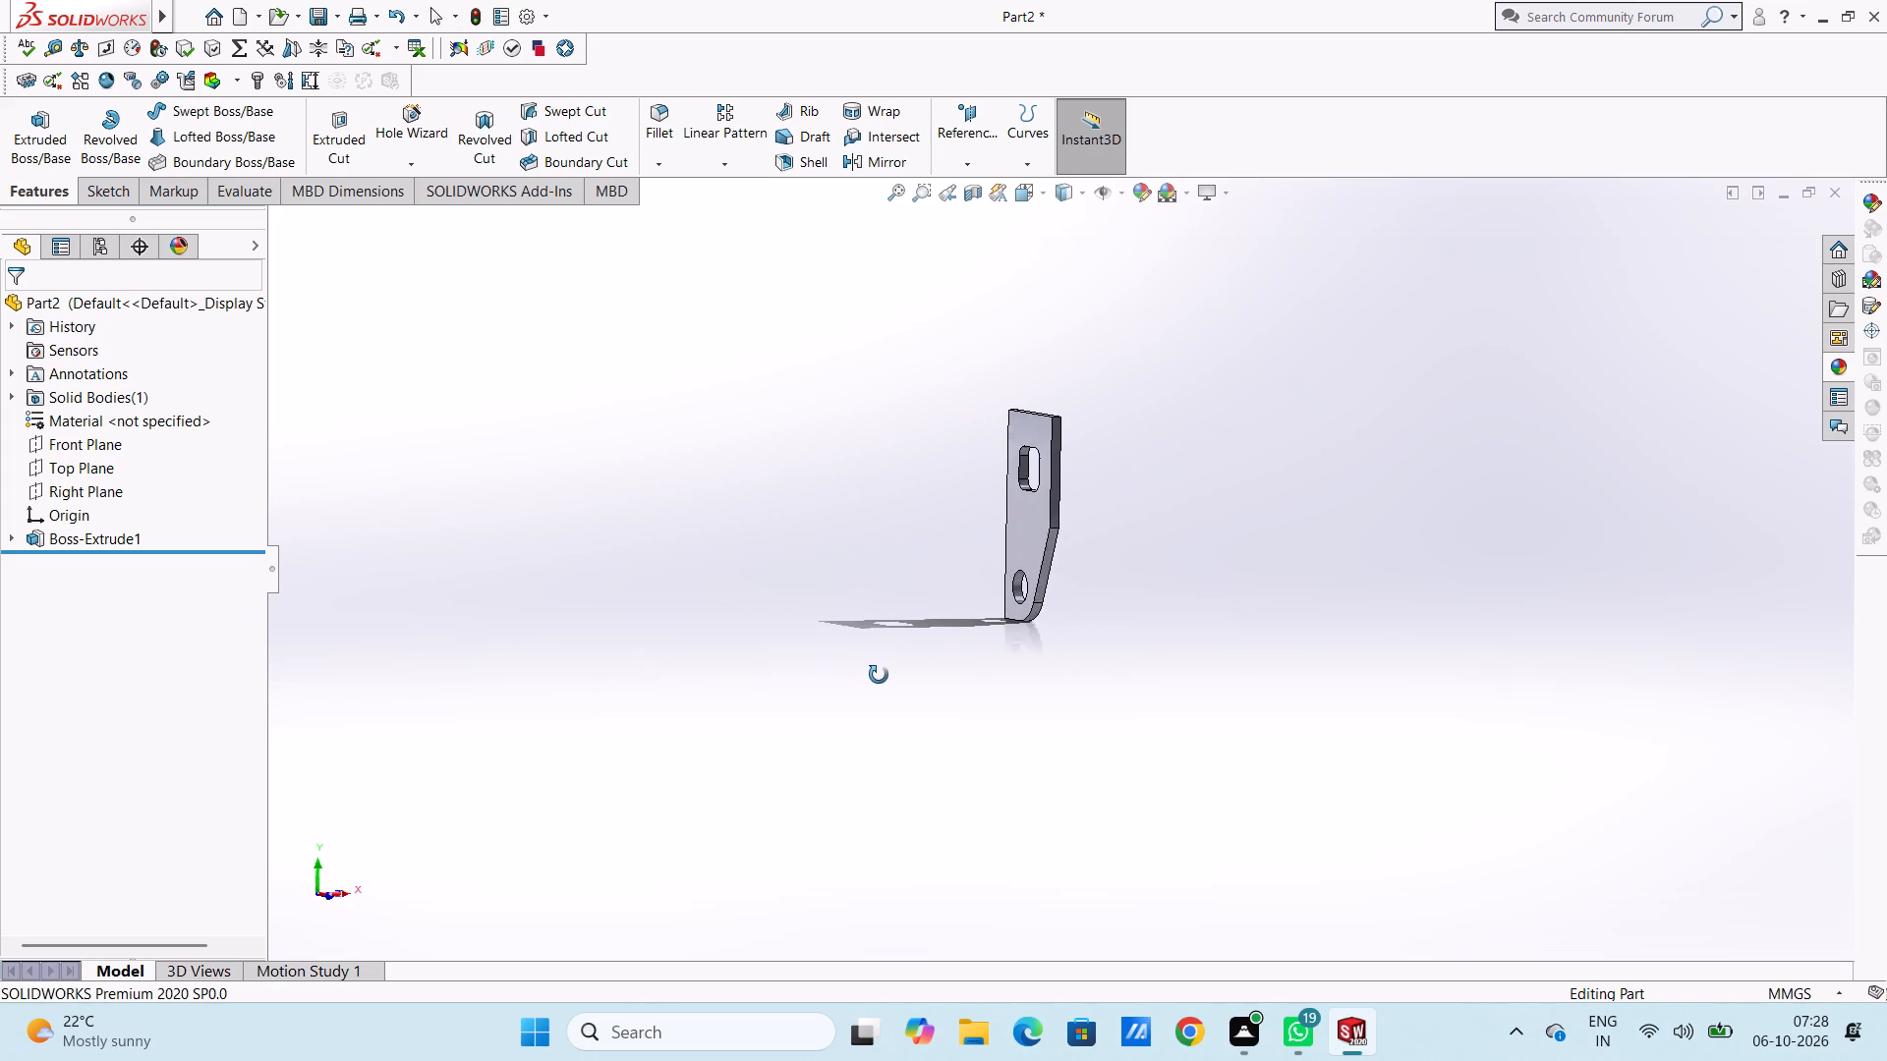
{"action": "middle_click_drag", "start_coordinate": [879, 675], "coordinate": [813, 680]}
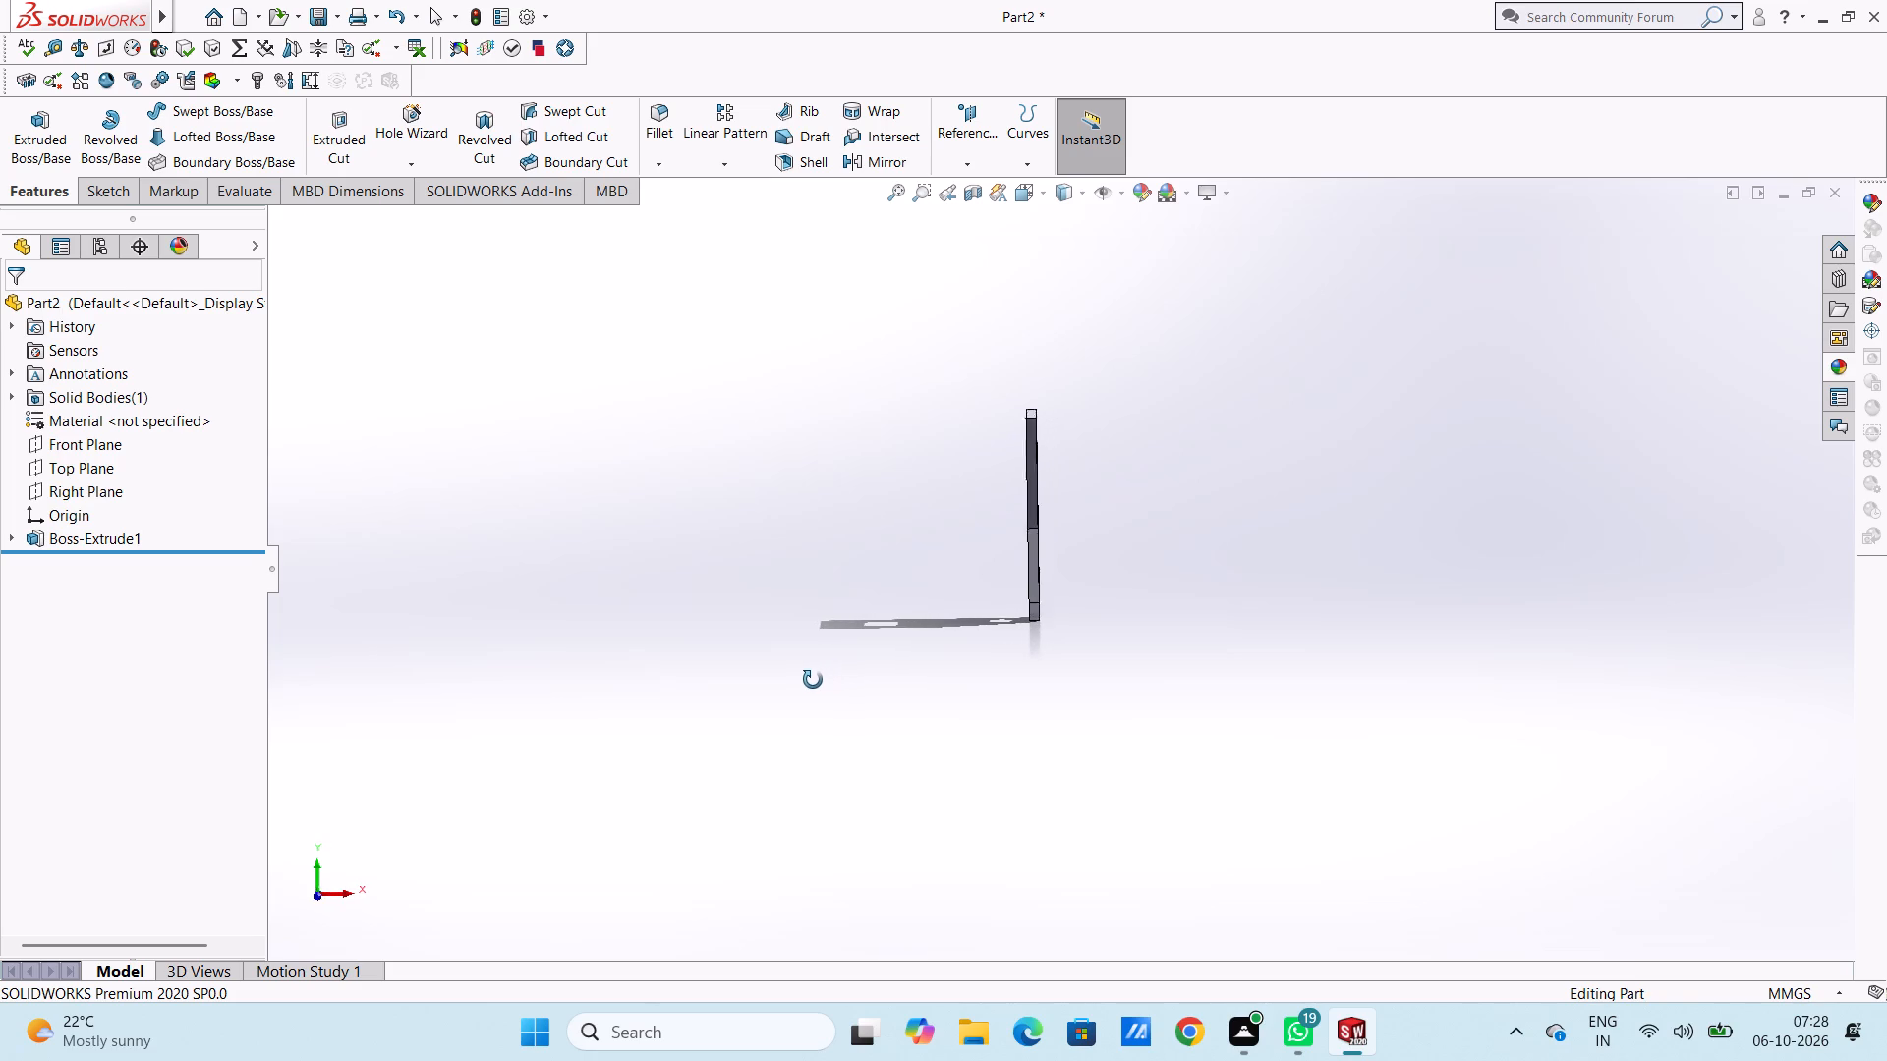
{"action": "middle_click_drag", "start_coordinate": [813, 680], "coordinate": [752, 687]}
{"action": "middle_click_drag", "start_coordinate": [751, 687], "coordinate": [822, 685]}
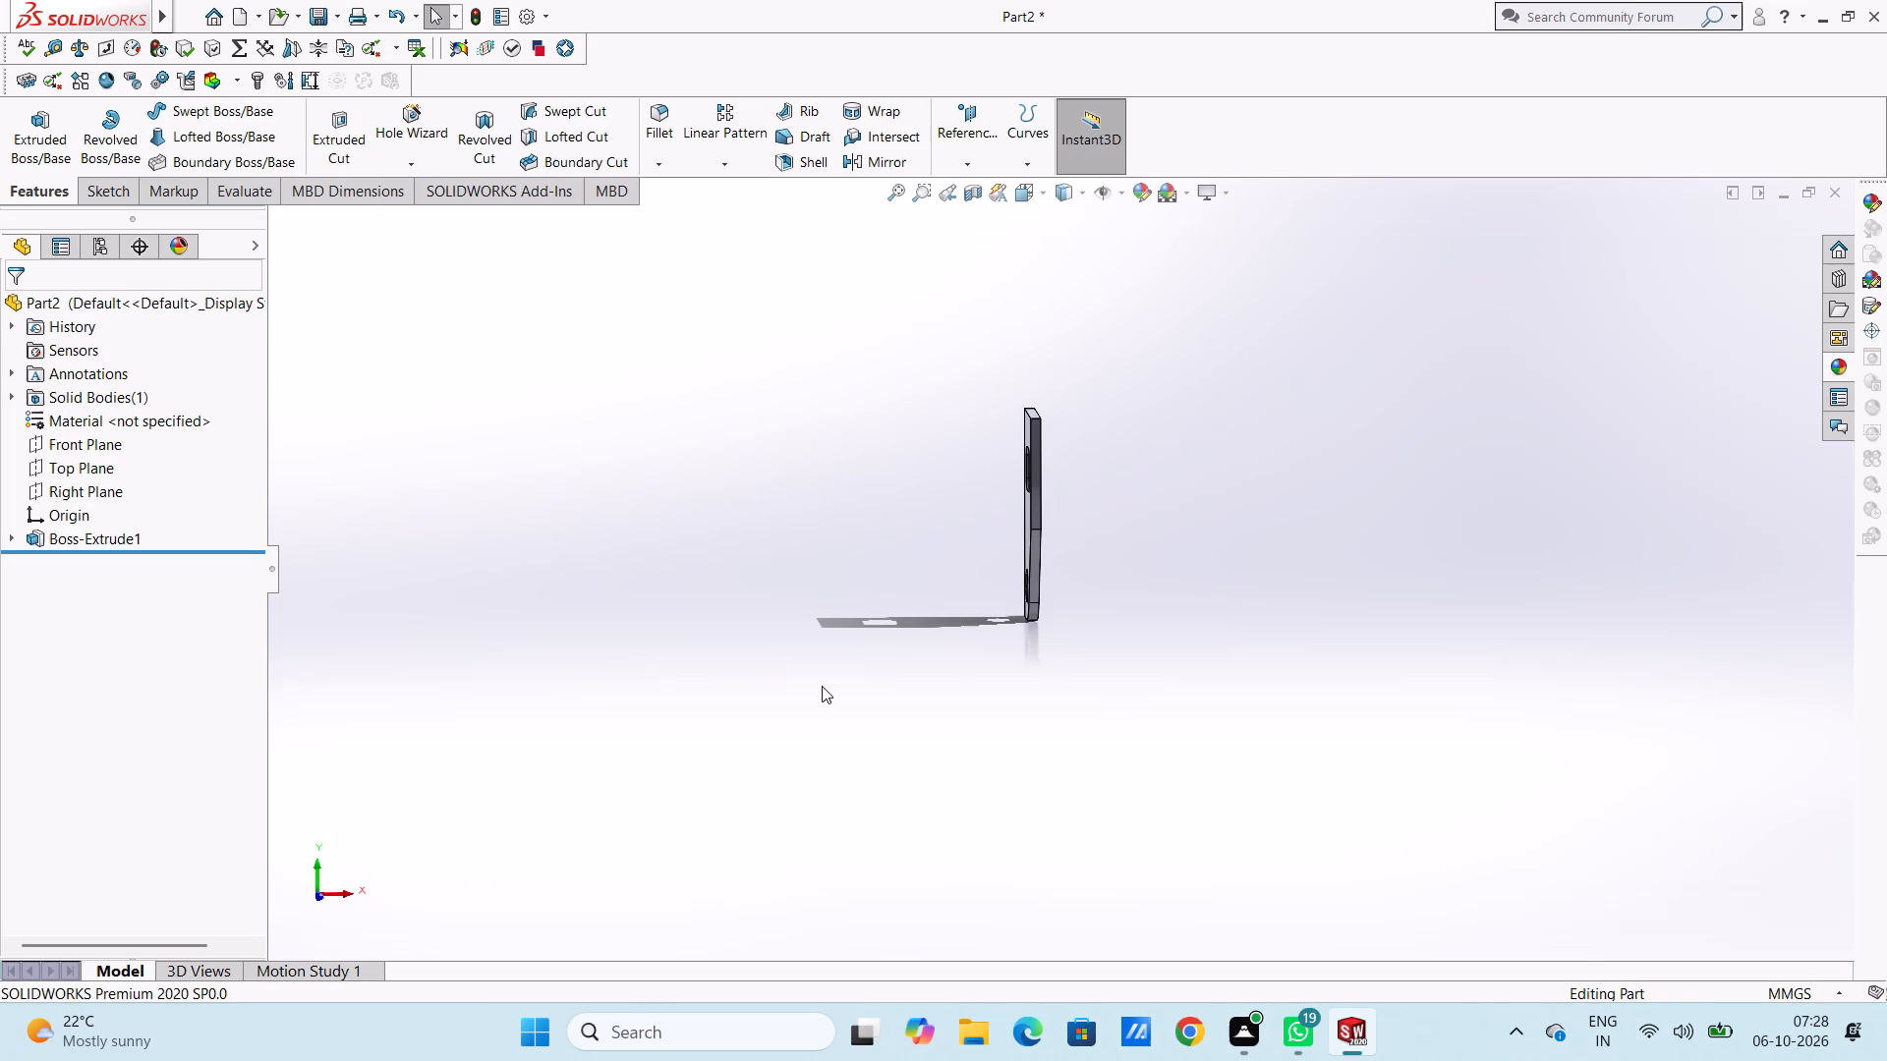
Start a sketch on the upper narrow side face of the plate, seen from the front.
{"action": "key", "text": "ctrl+1"}
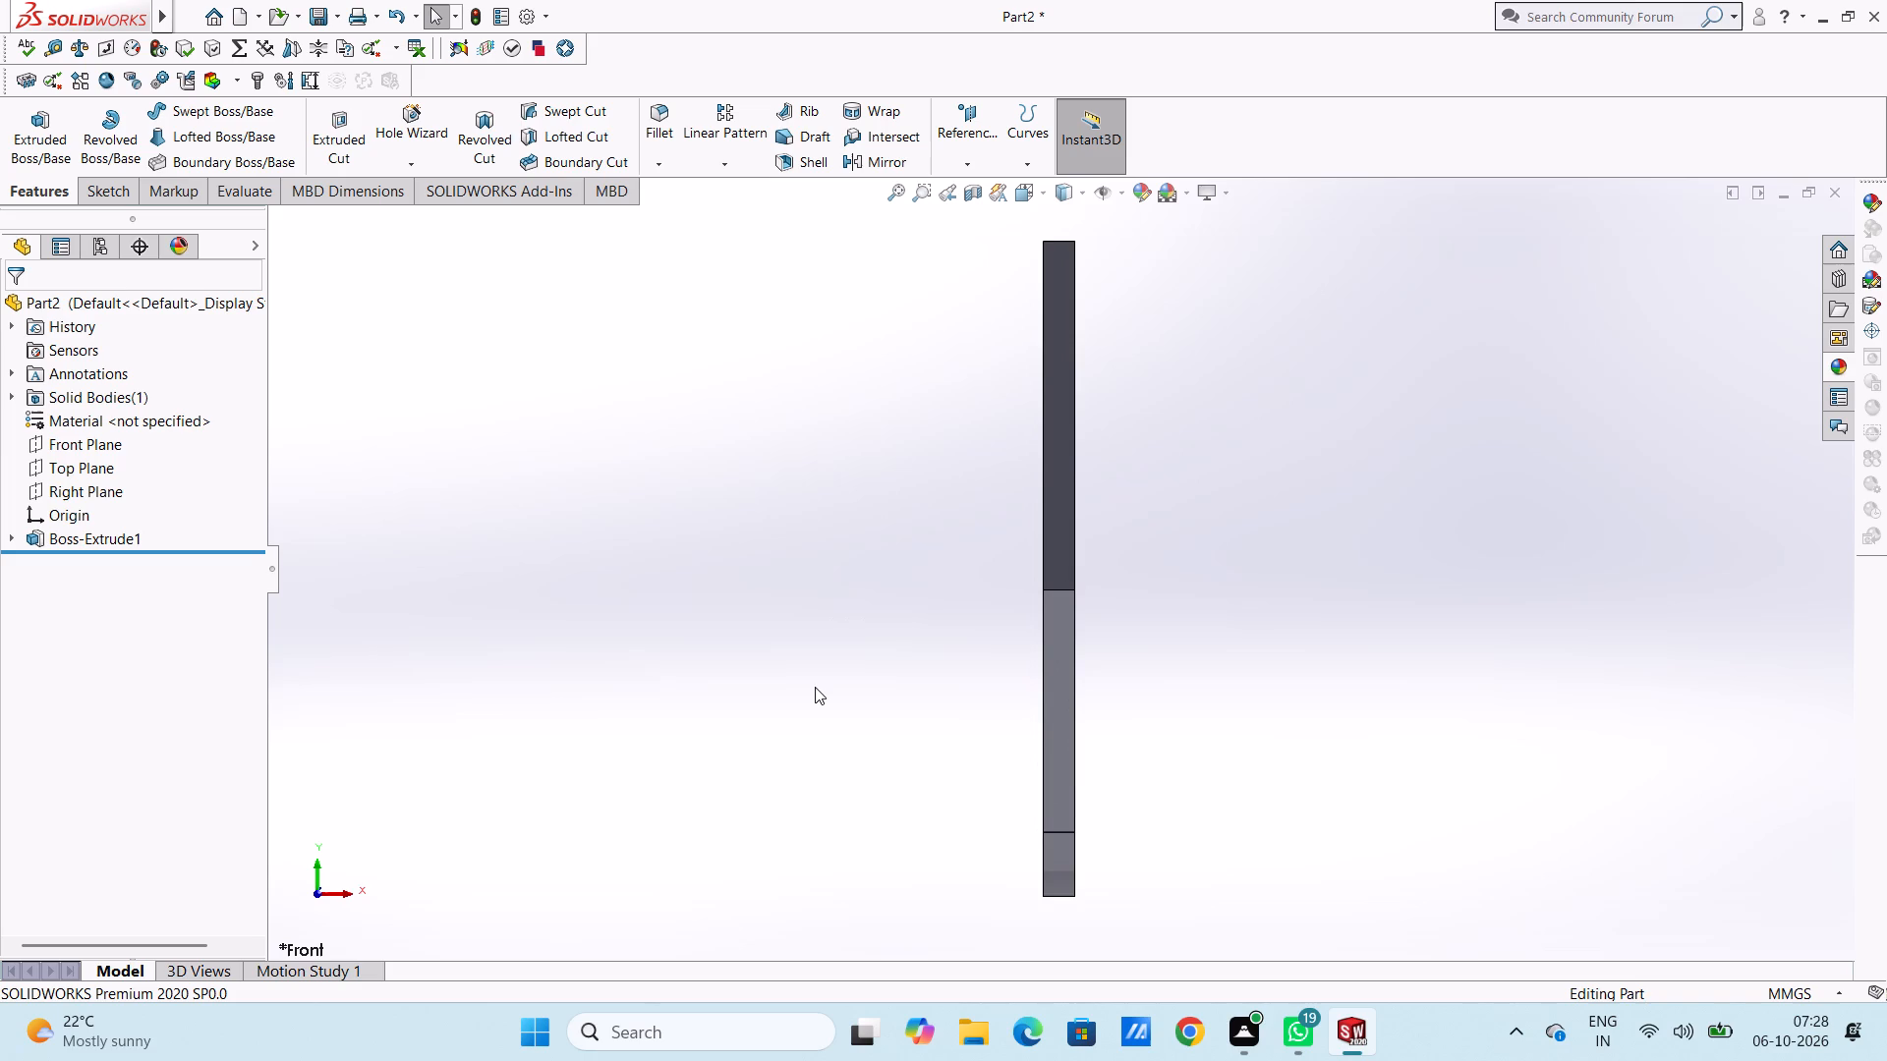
{"action": "scroll", "coordinate": [815, 687], "scroll_direction": "up", "scroll_amount": 3}
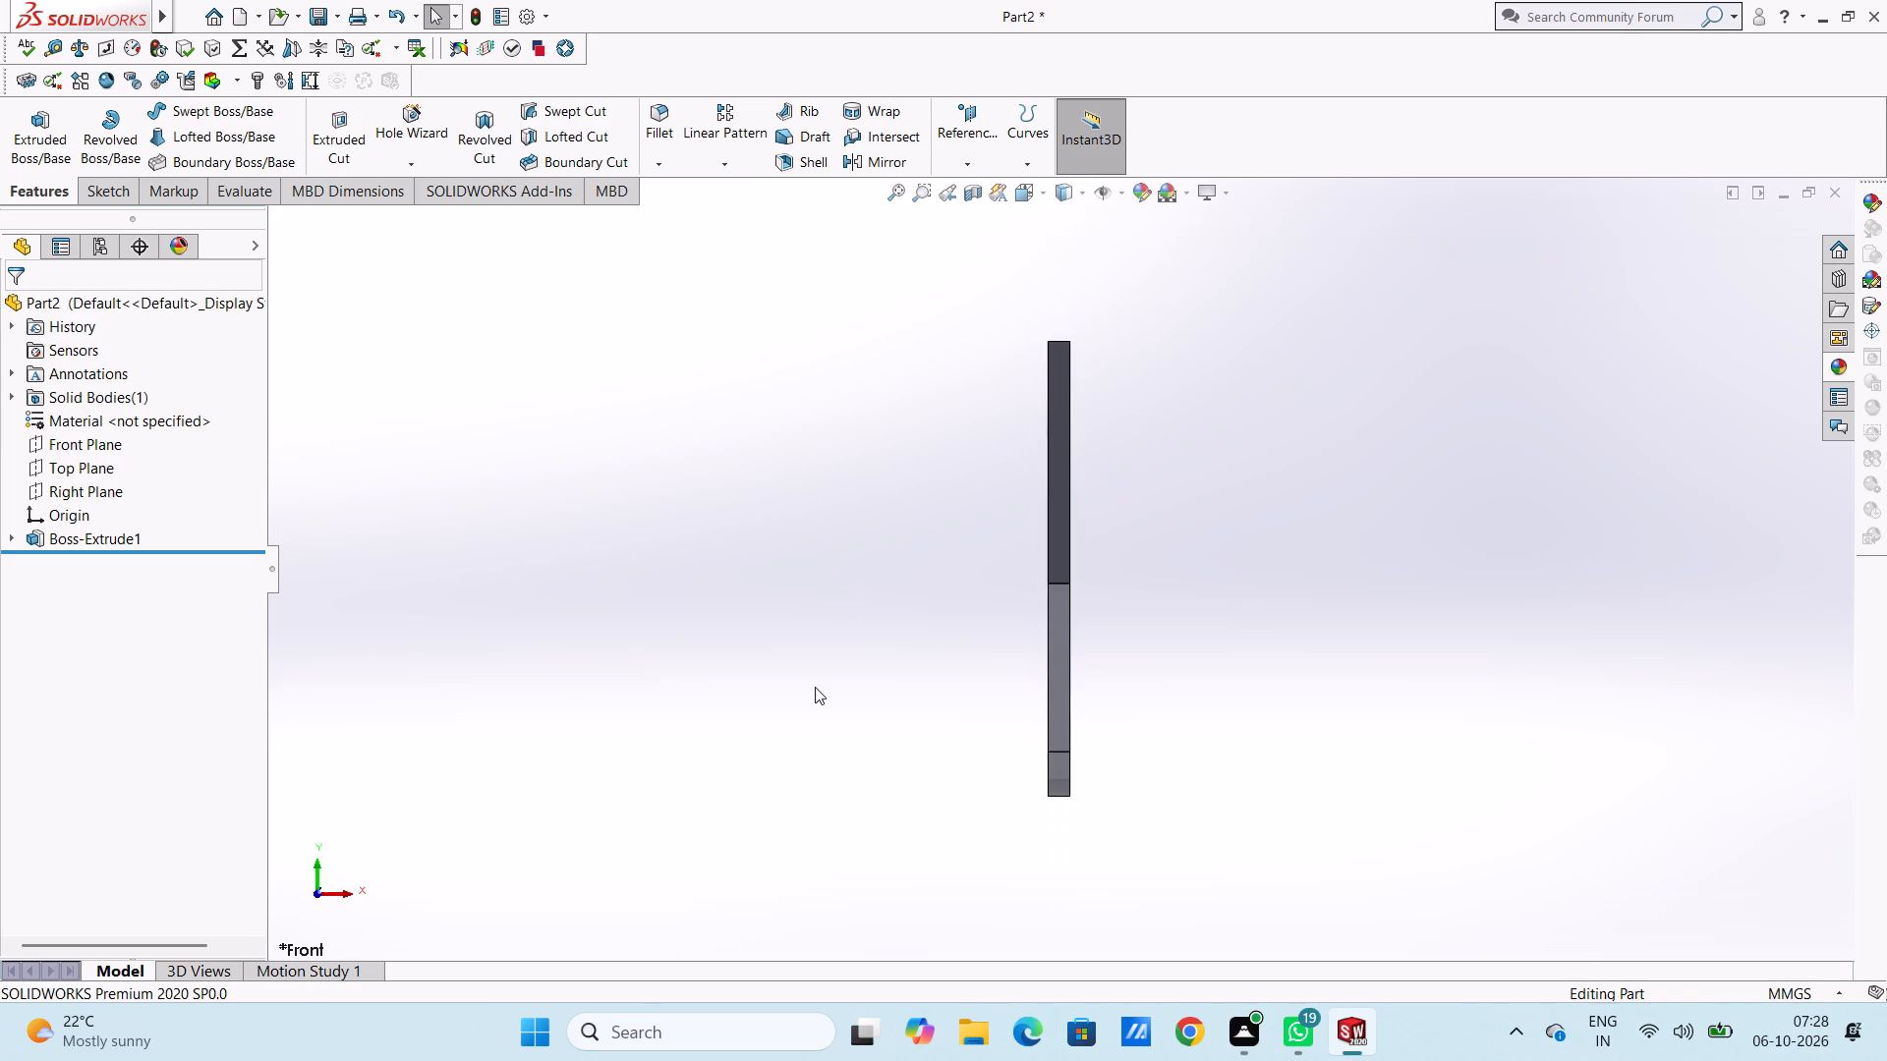
{"action": "left_click", "coordinate": [1062, 403]}
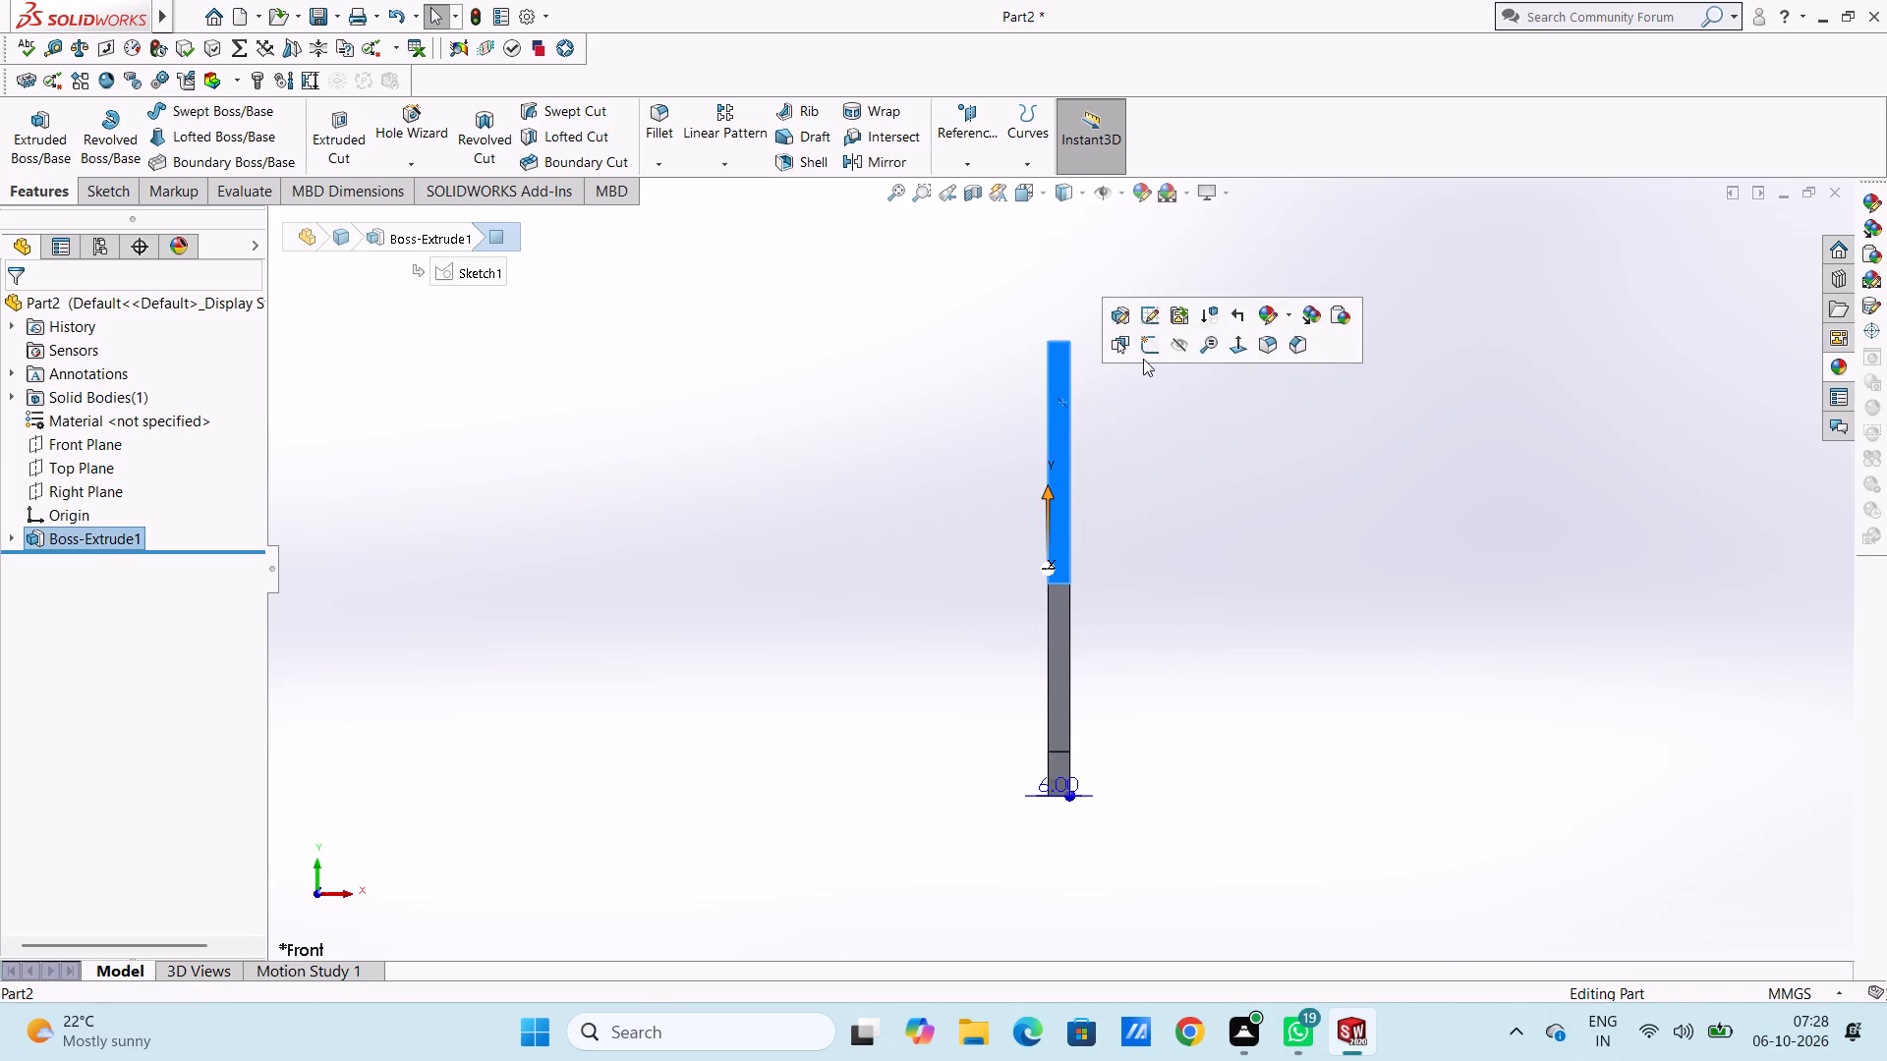
{"action": "left_click", "coordinate": [1147, 354]}
Sketch a circle of about 37.6 mm radius to the left of the plate's upper end.
{"action": "left_click", "coordinate": [842, 450]}
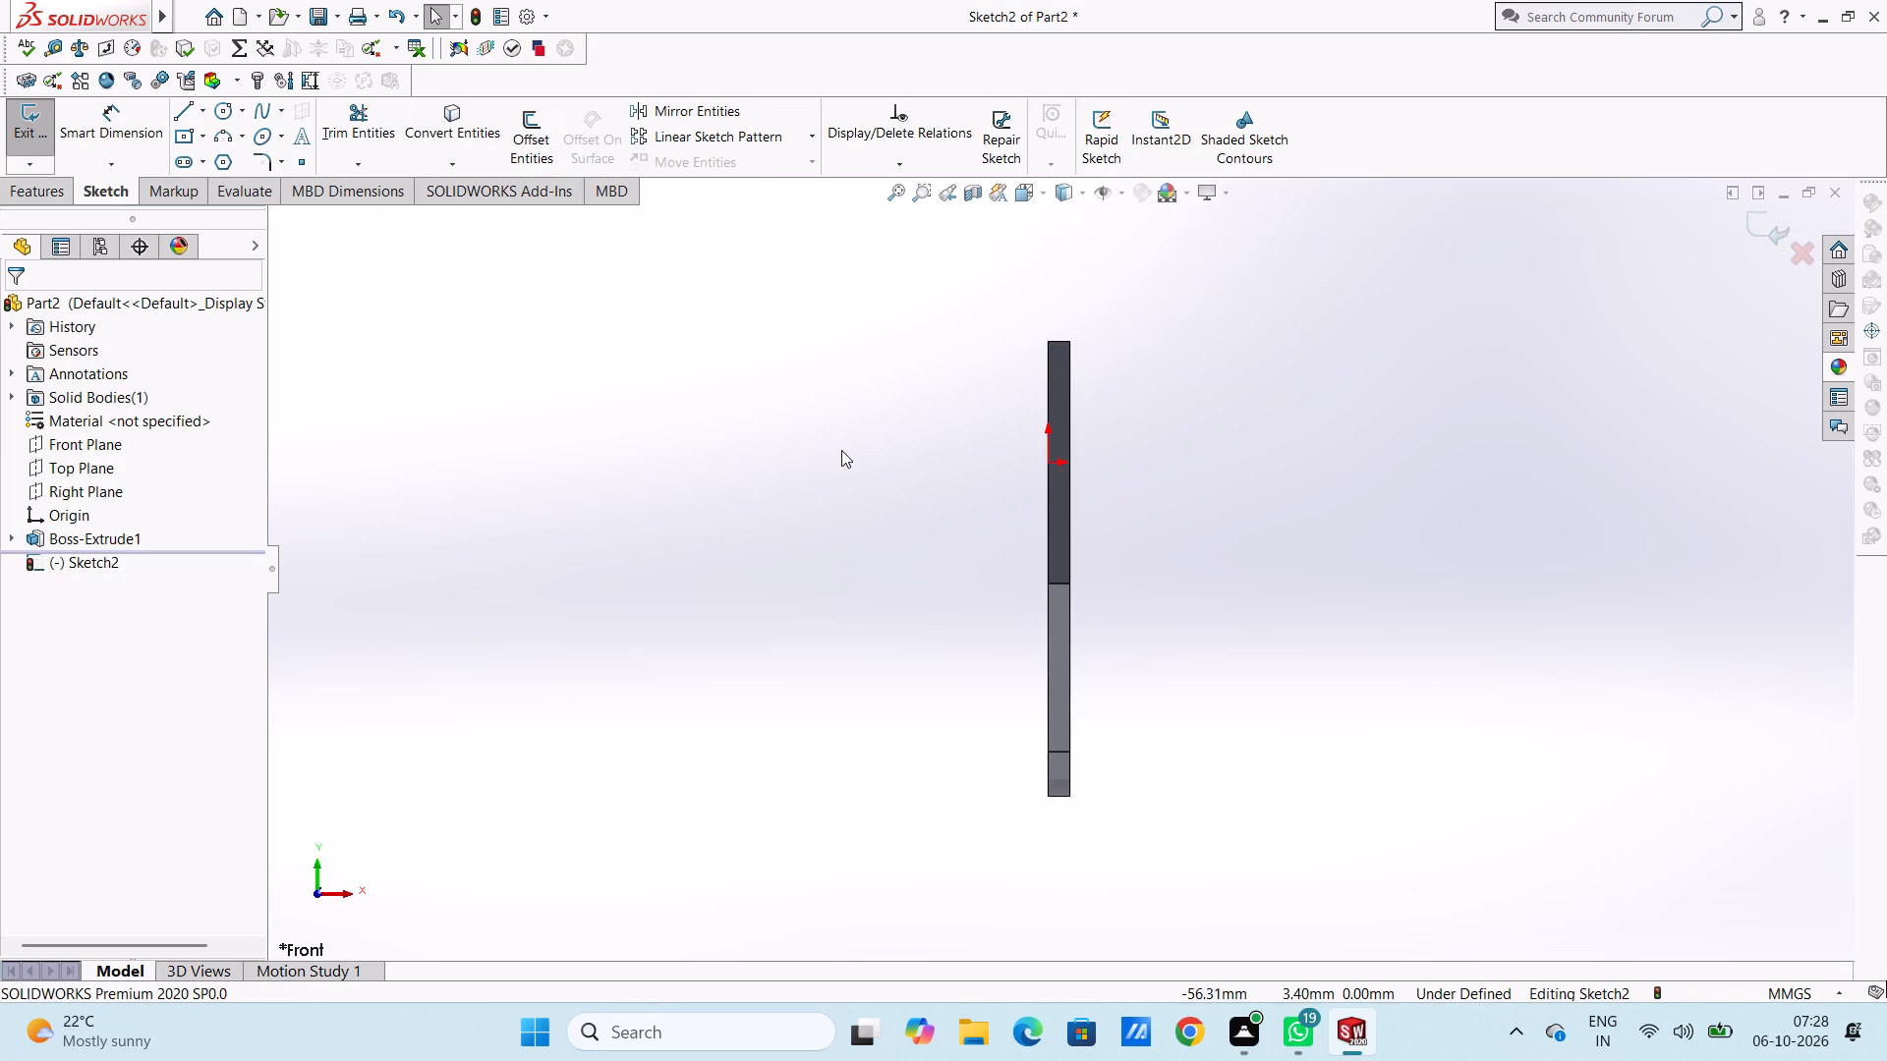
{"action": "middle_click_drag", "start_coordinate": [841, 450], "coordinate": [838, 442]}
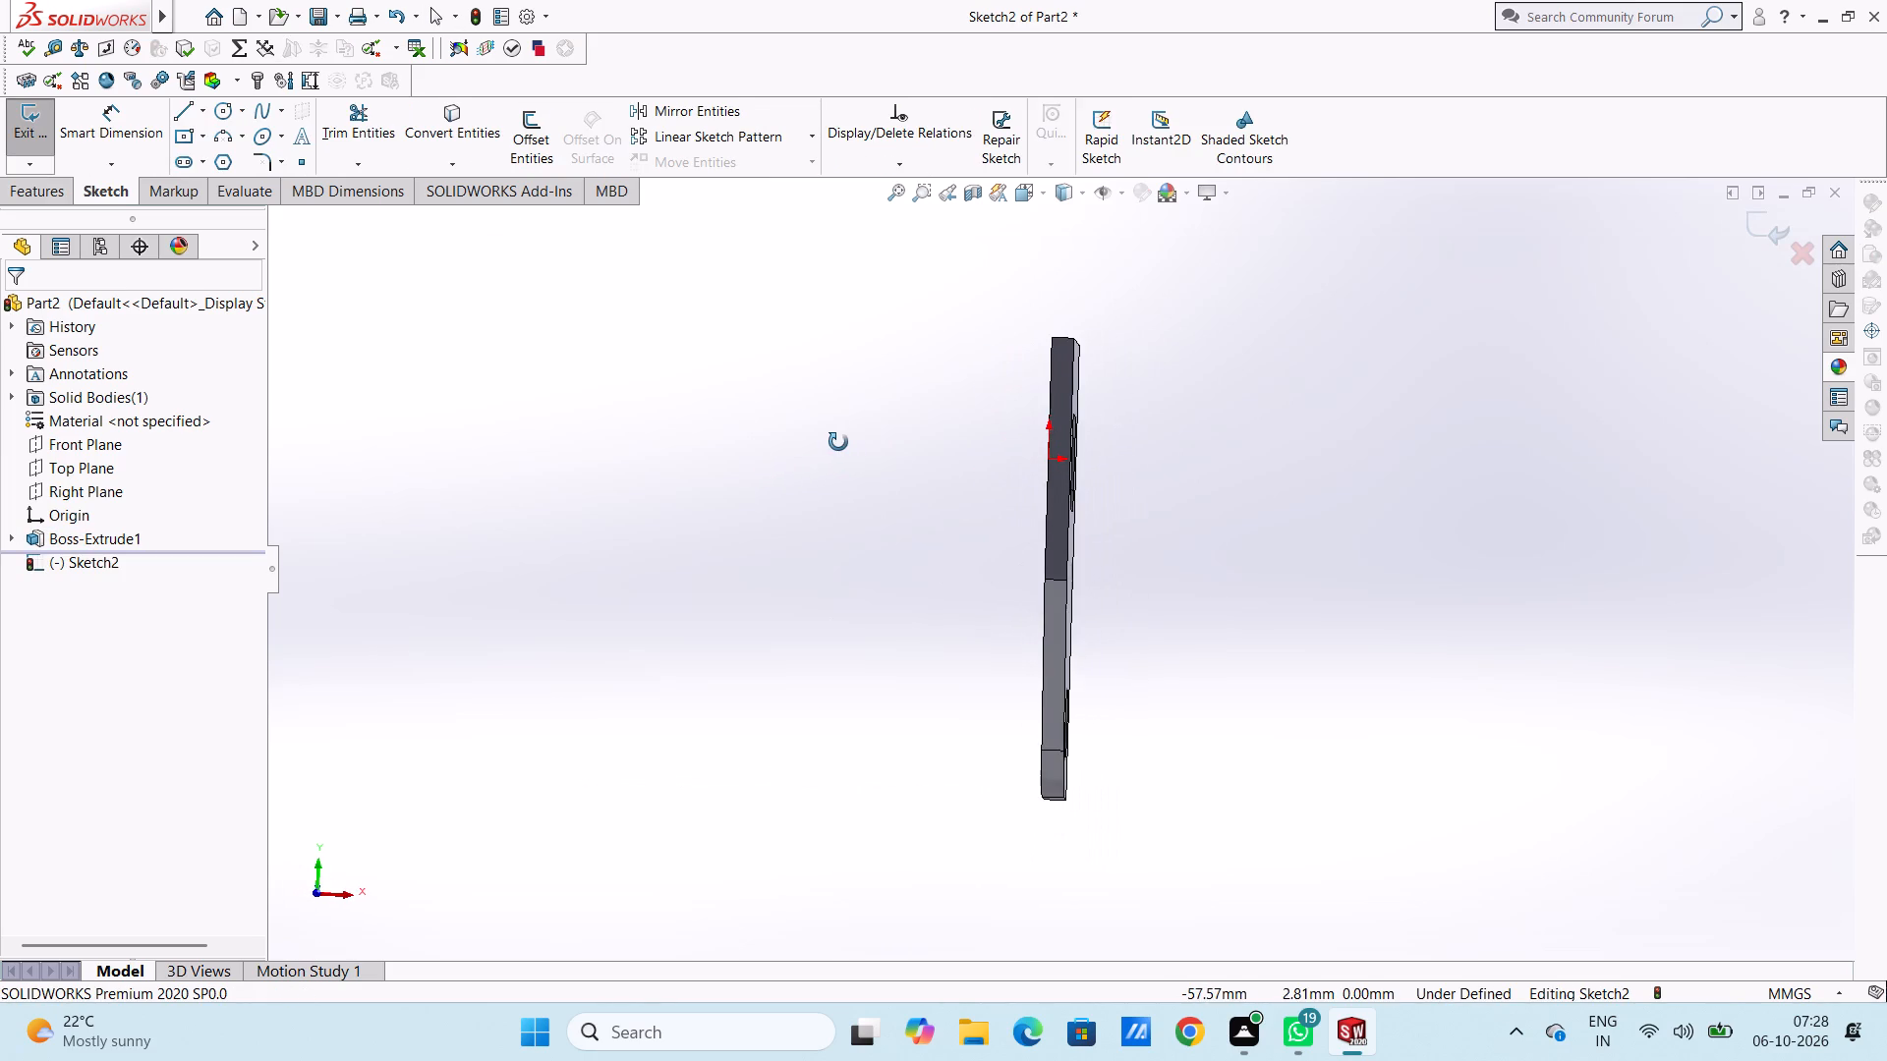
{"action": "middle_click_drag", "start_coordinate": [838, 442], "coordinate": [849, 465]}
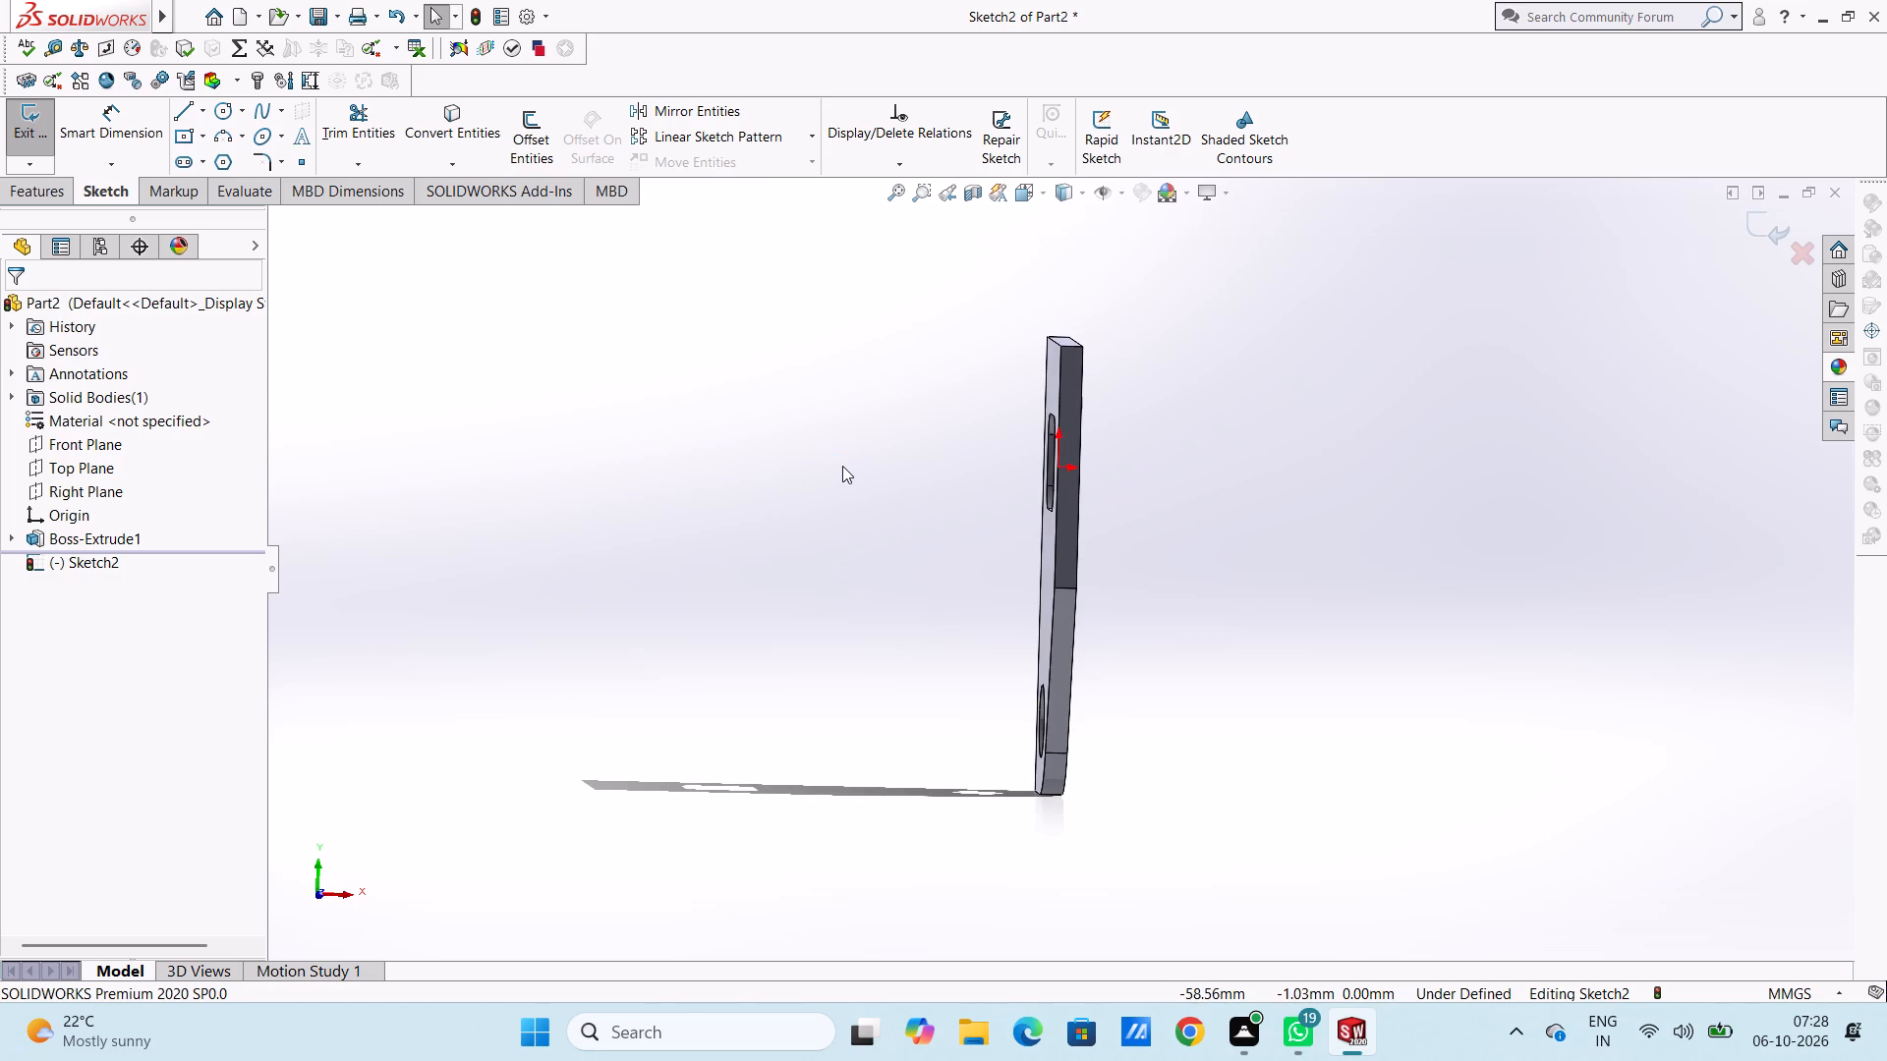
{"action": "key", "text": "ctrl+1"}
{"action": "scroll", "coordinate": [842, 466], "scroll_direction": "up", "scroll_amount": 4}
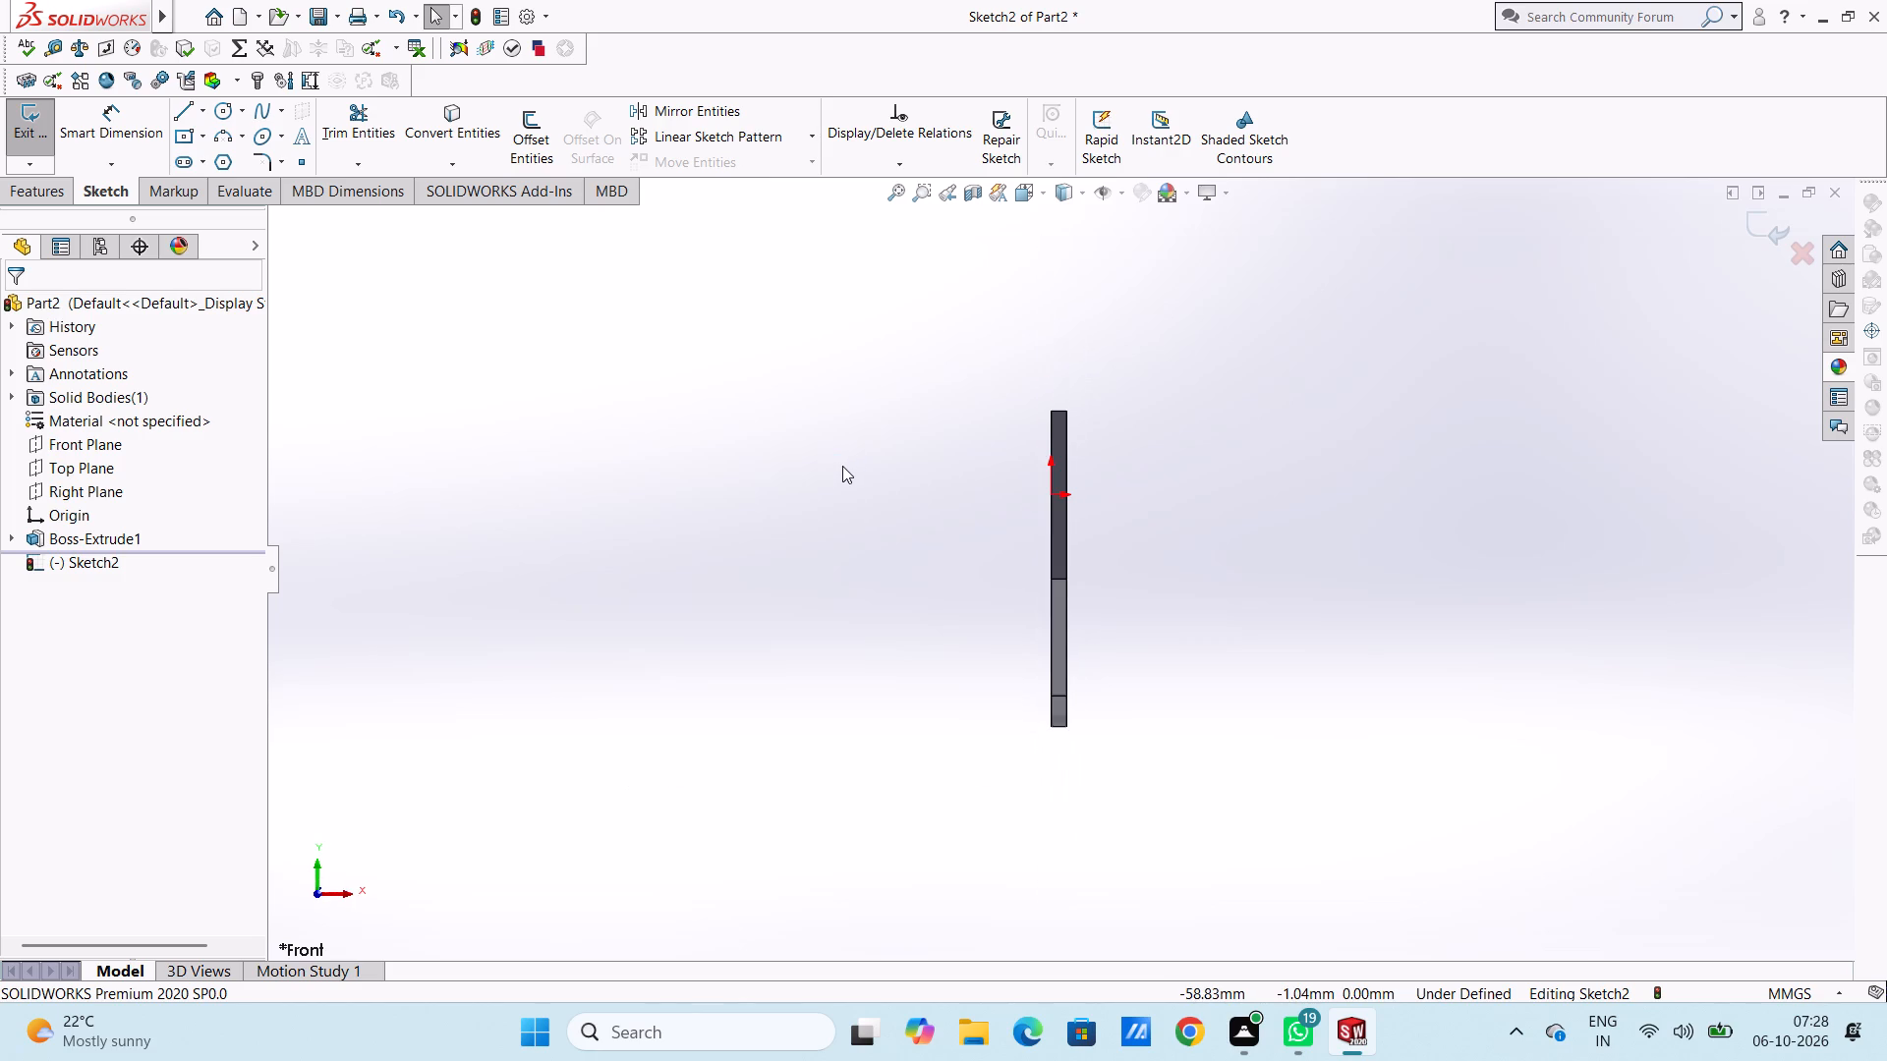
{"action": "scroll", "coordinate": [1185, 449], "scroll_direction": "down", "scroll_amount": 1}
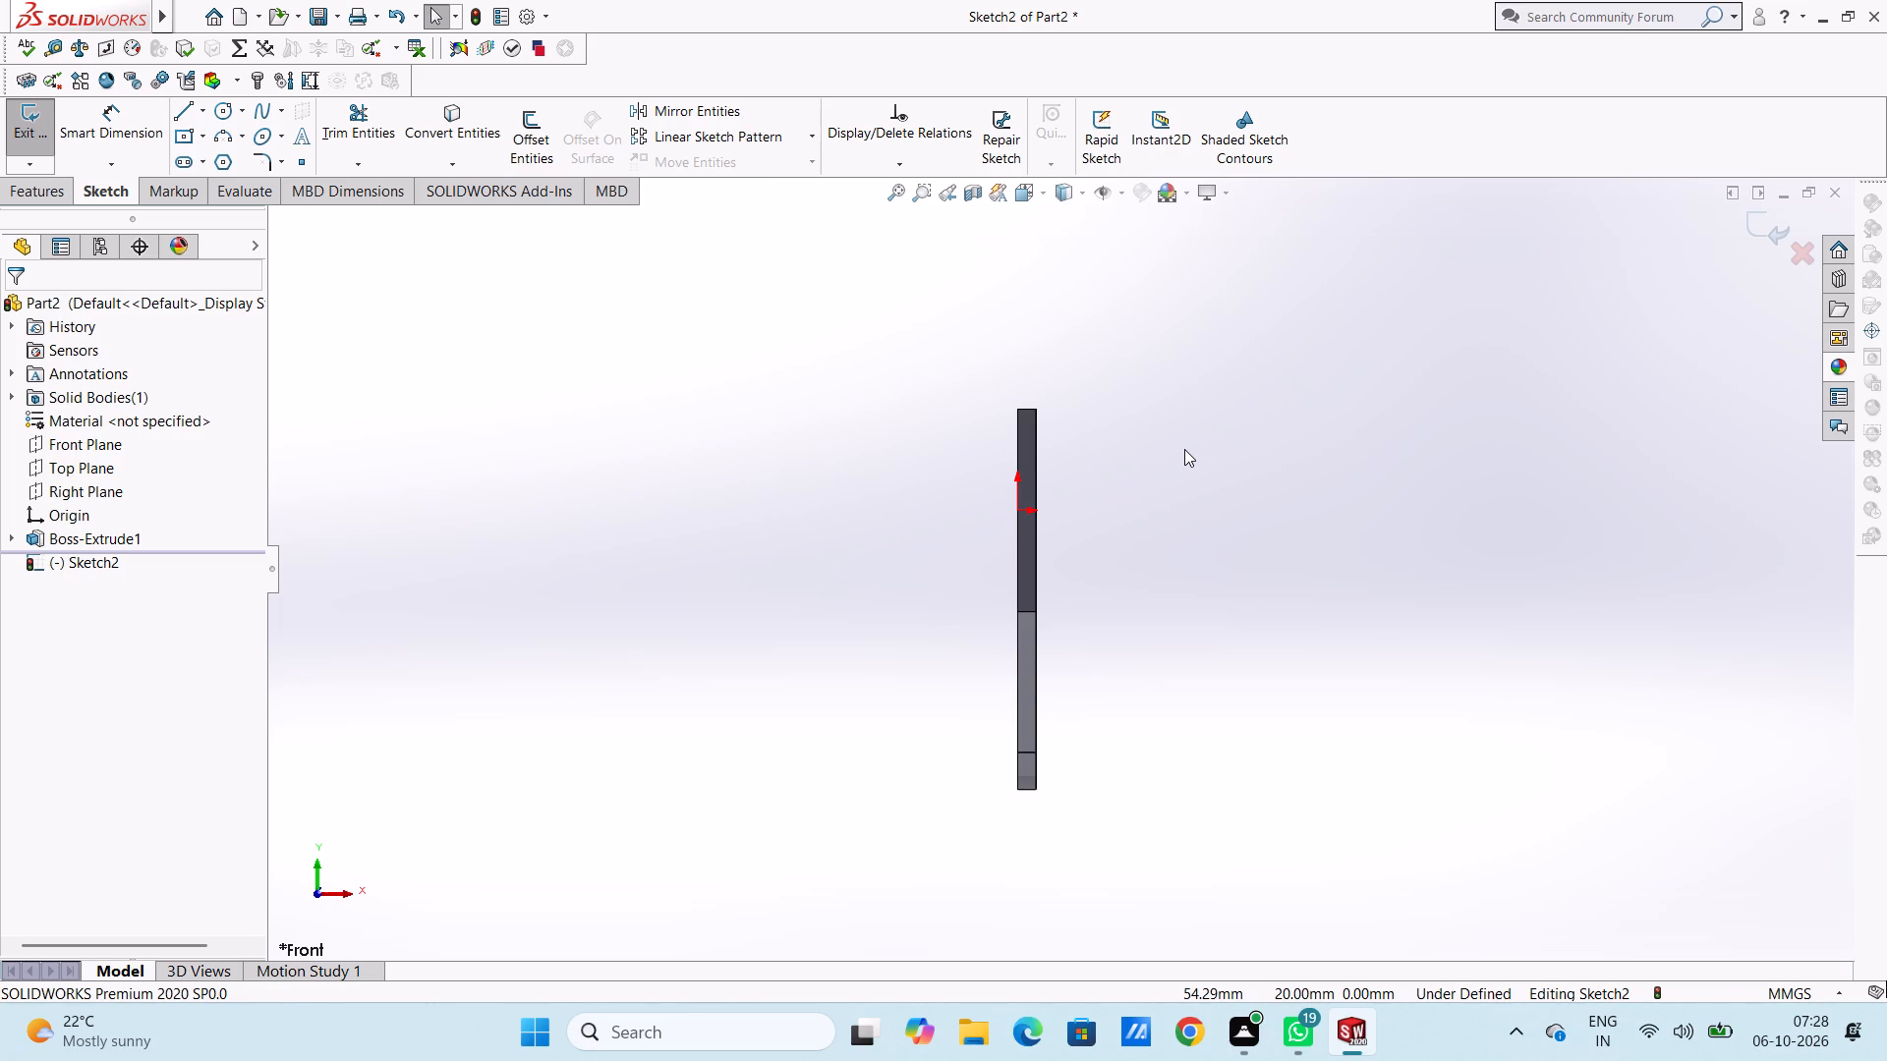
{"action": "left_click", "coordinate": [230, 113]}
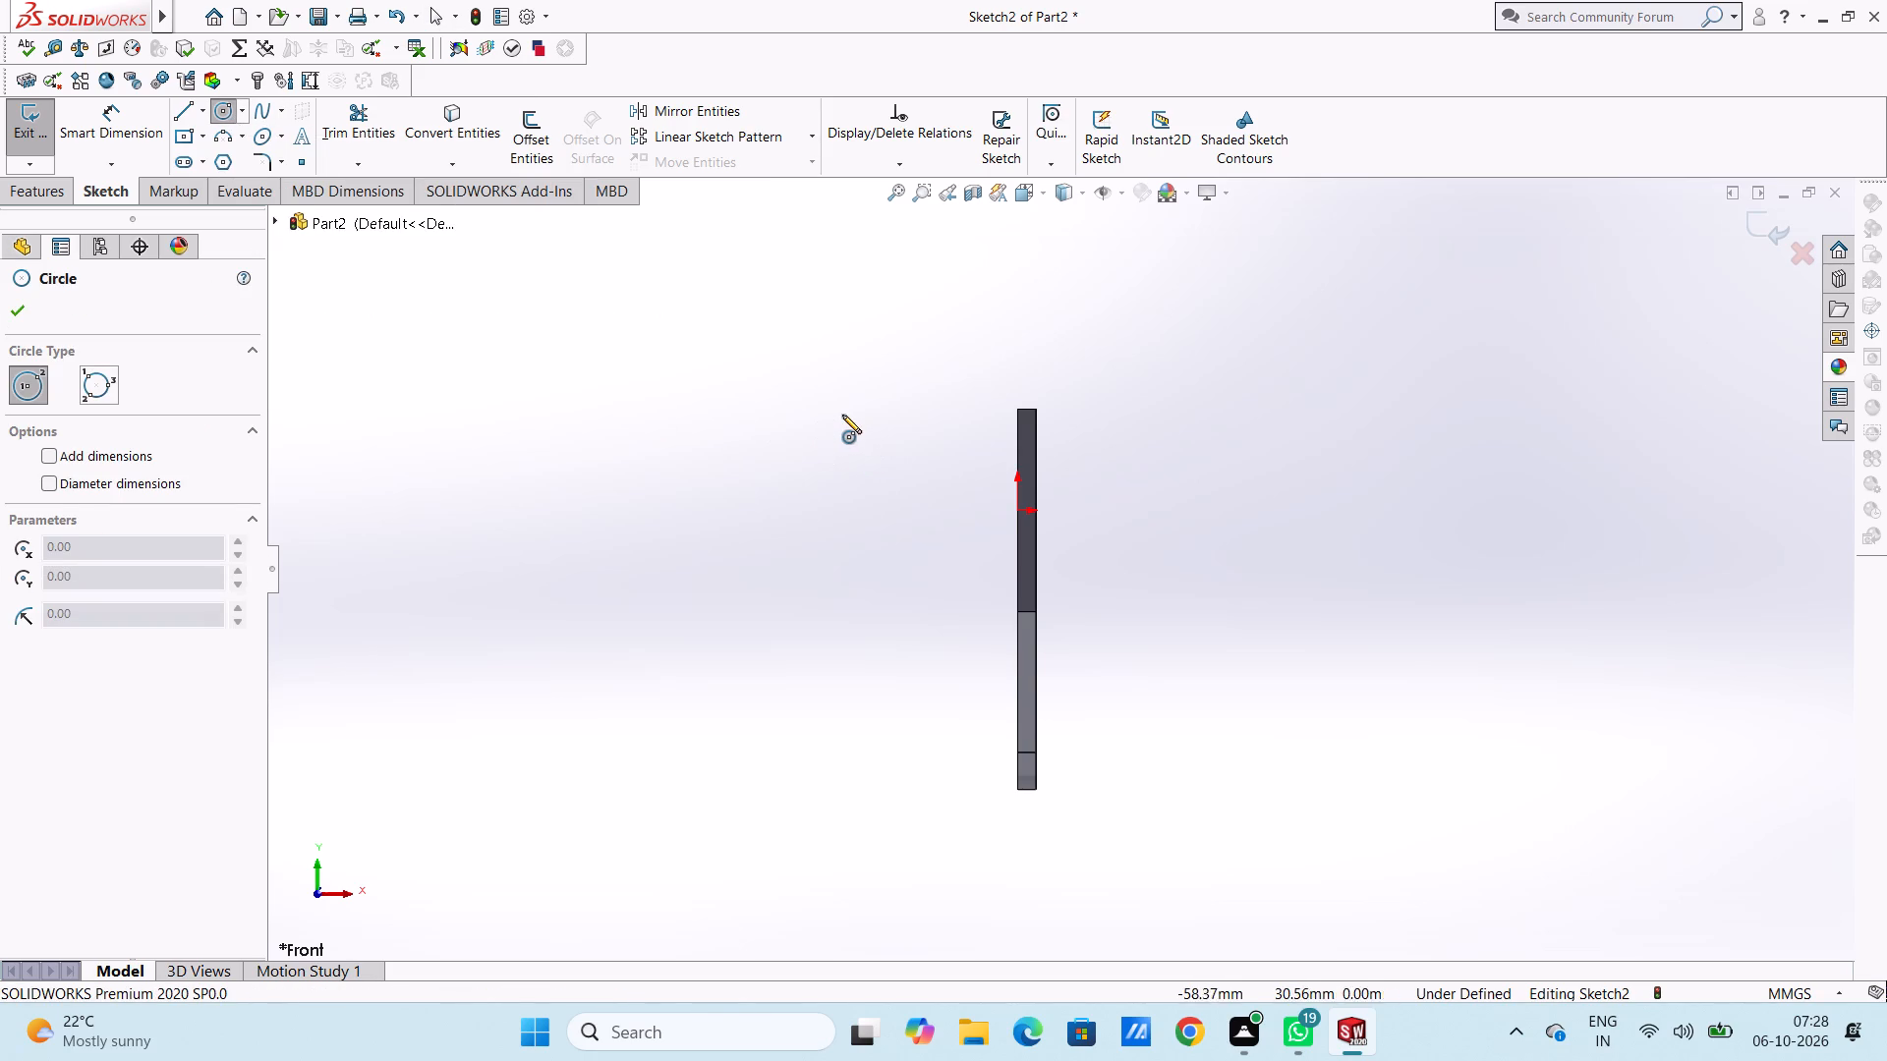
{"action": "left_click", "coordinate": [857, 412]}
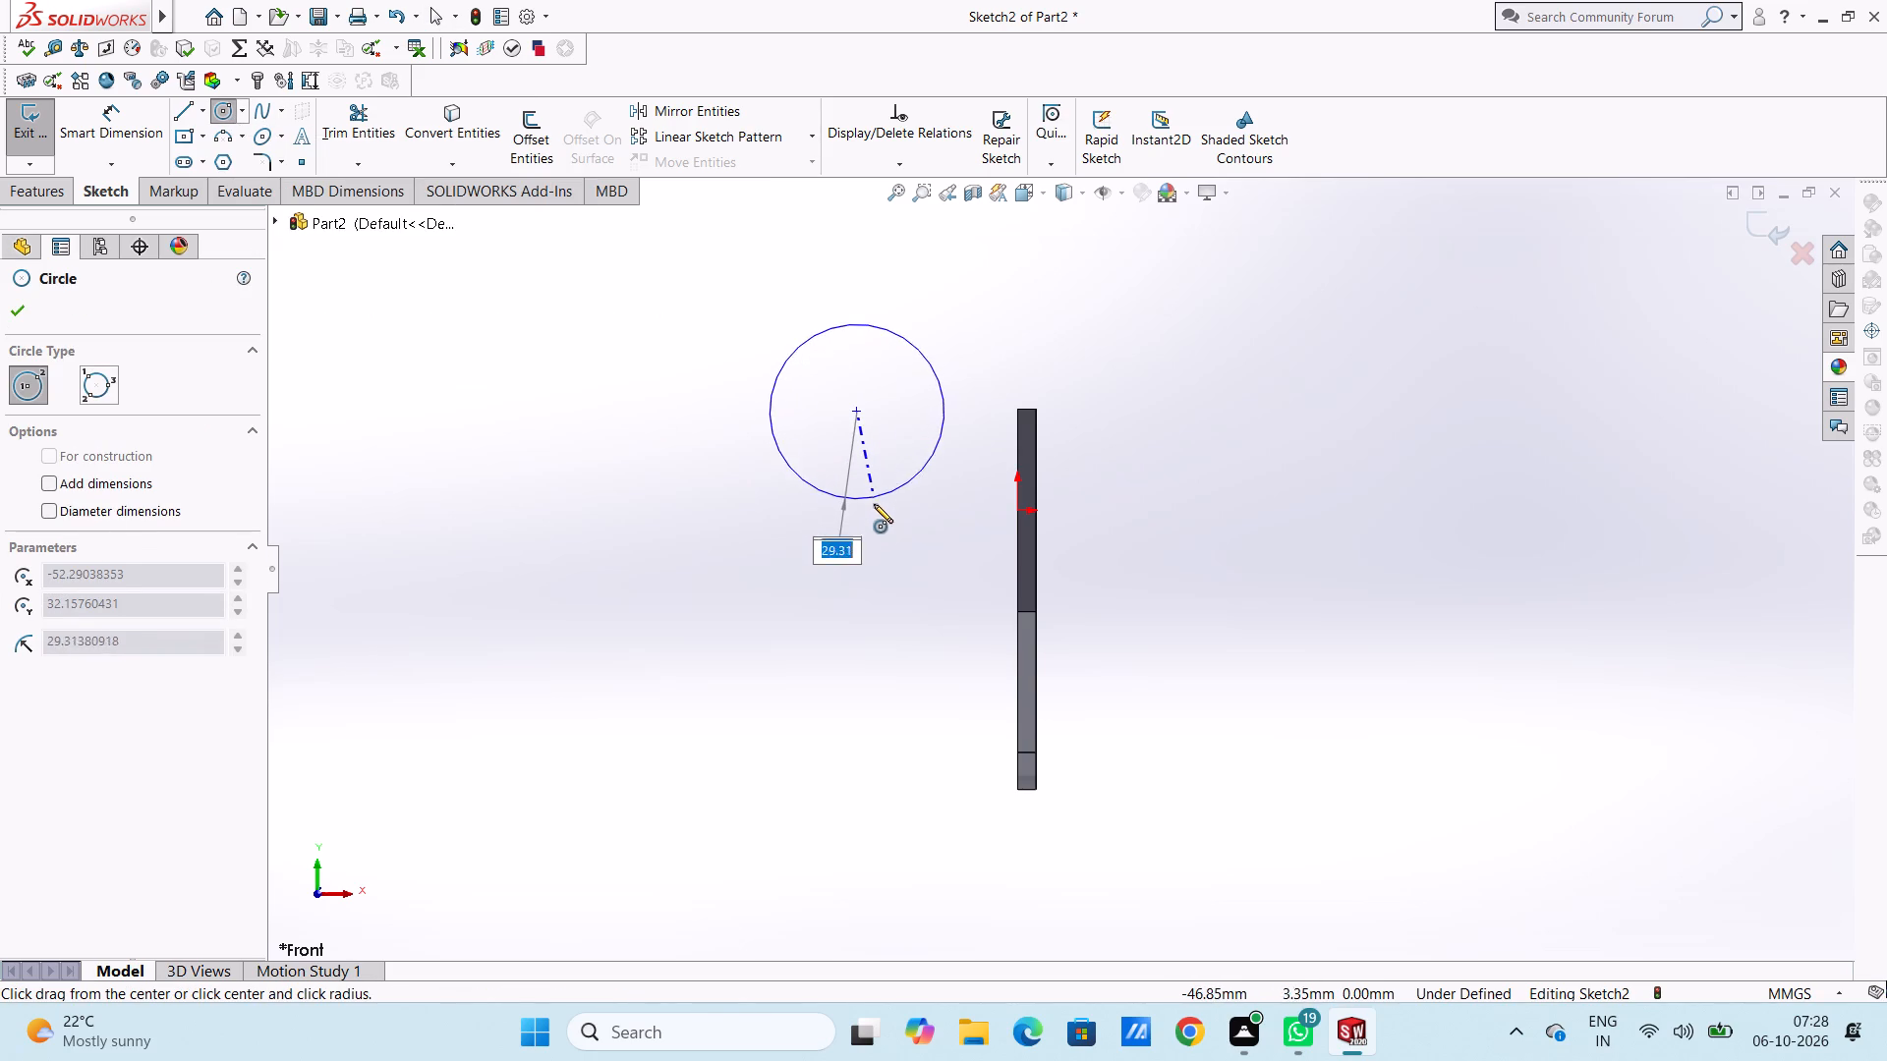
{"action": "left_click", "coordinate": [876, 526]}
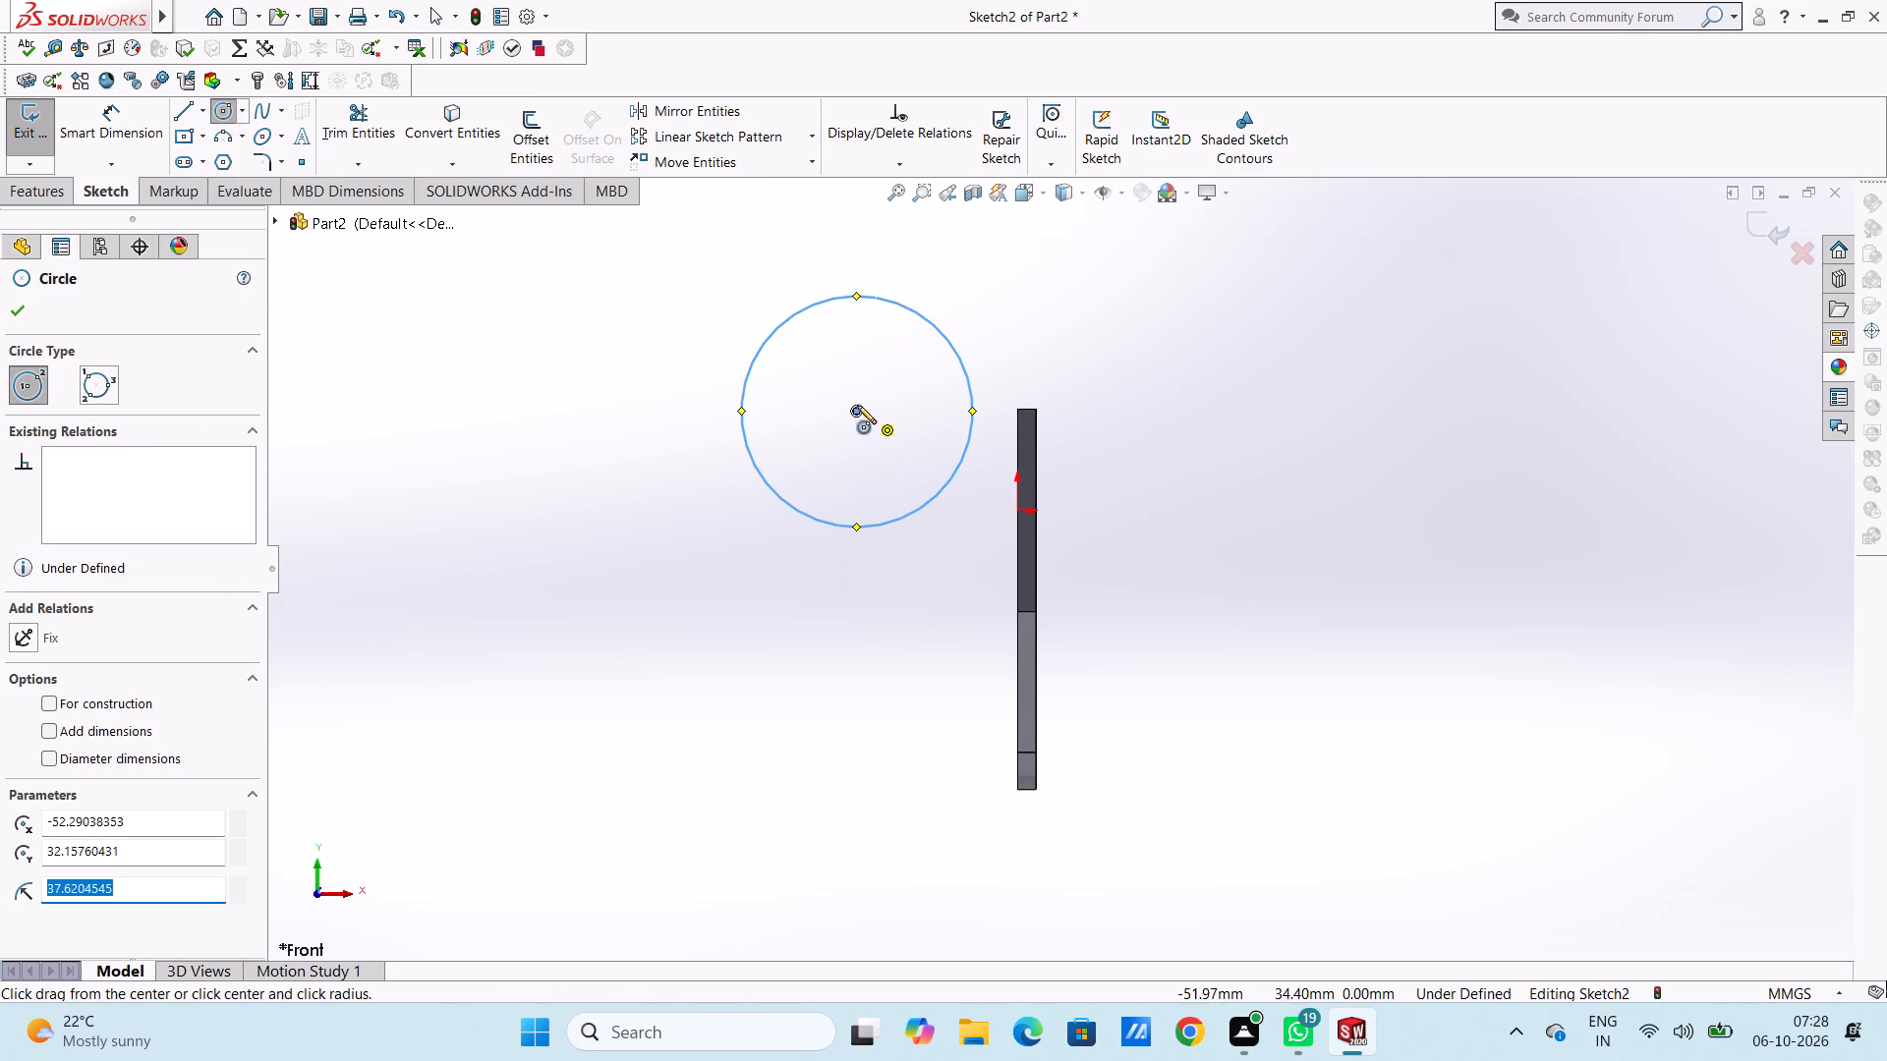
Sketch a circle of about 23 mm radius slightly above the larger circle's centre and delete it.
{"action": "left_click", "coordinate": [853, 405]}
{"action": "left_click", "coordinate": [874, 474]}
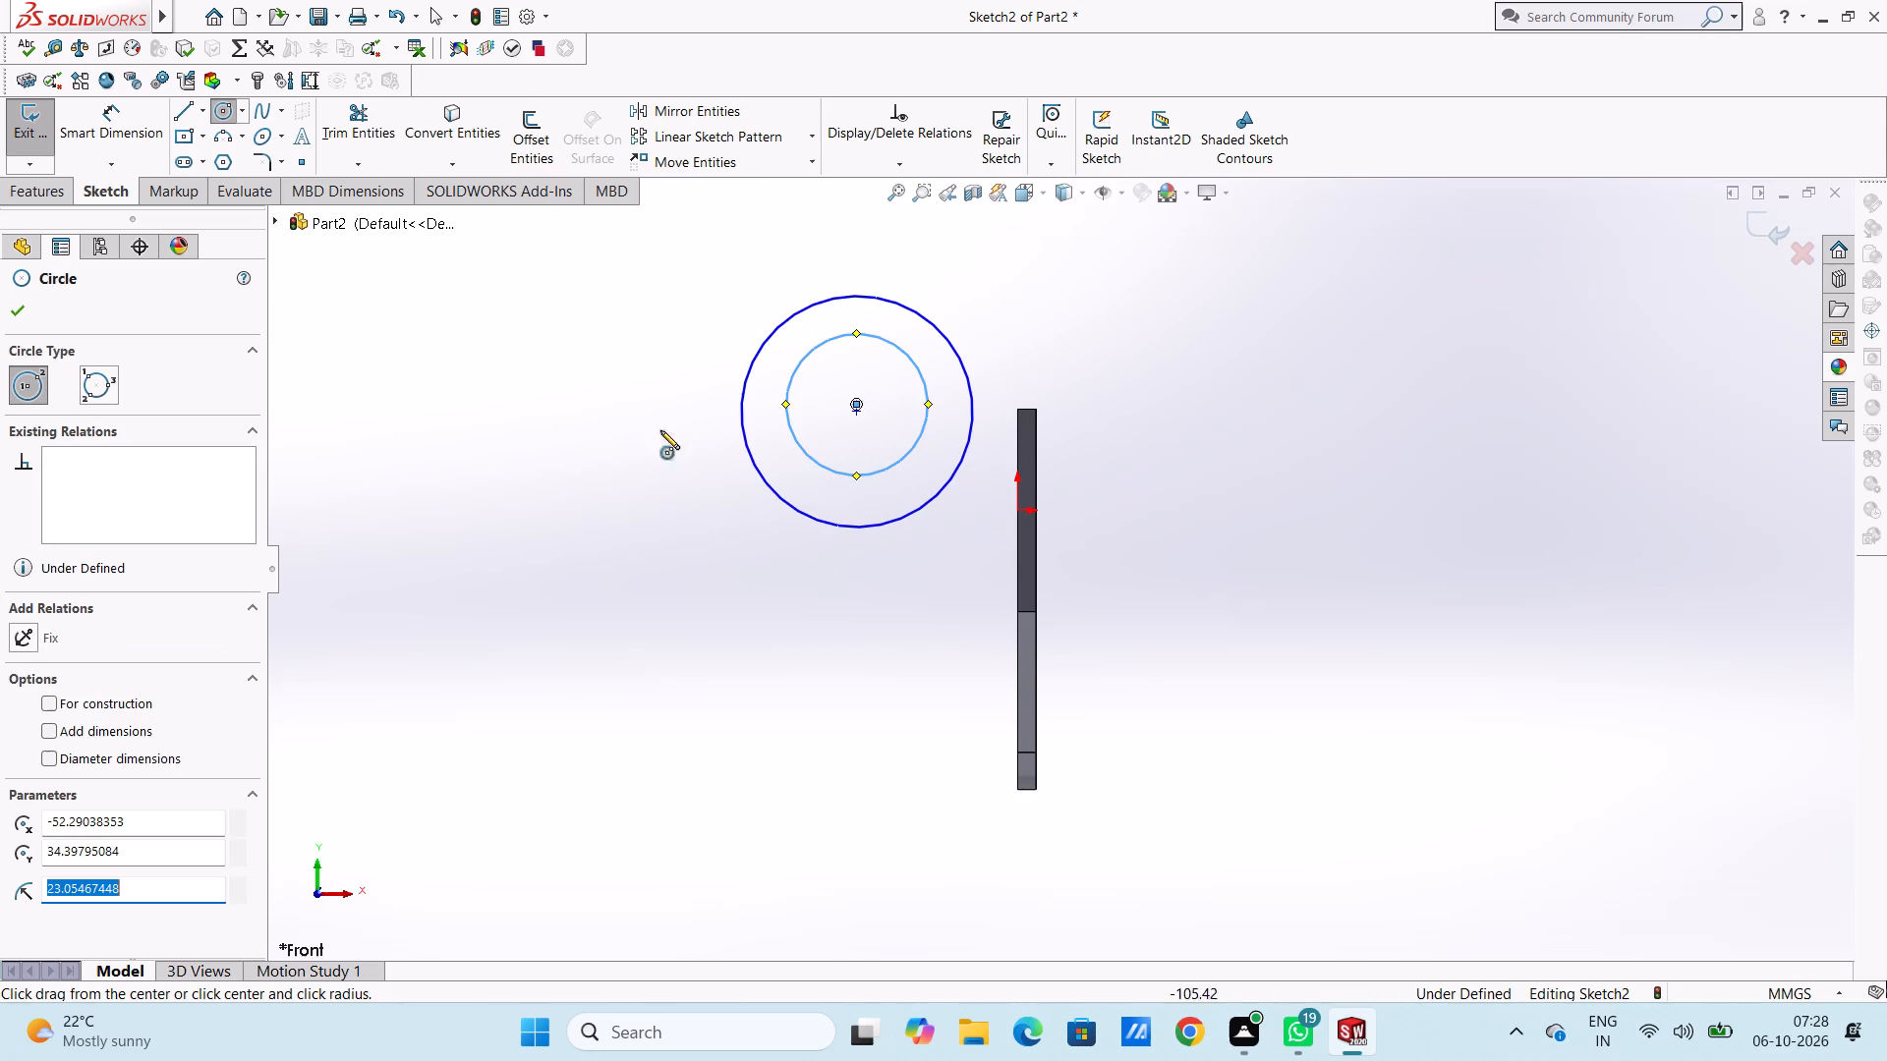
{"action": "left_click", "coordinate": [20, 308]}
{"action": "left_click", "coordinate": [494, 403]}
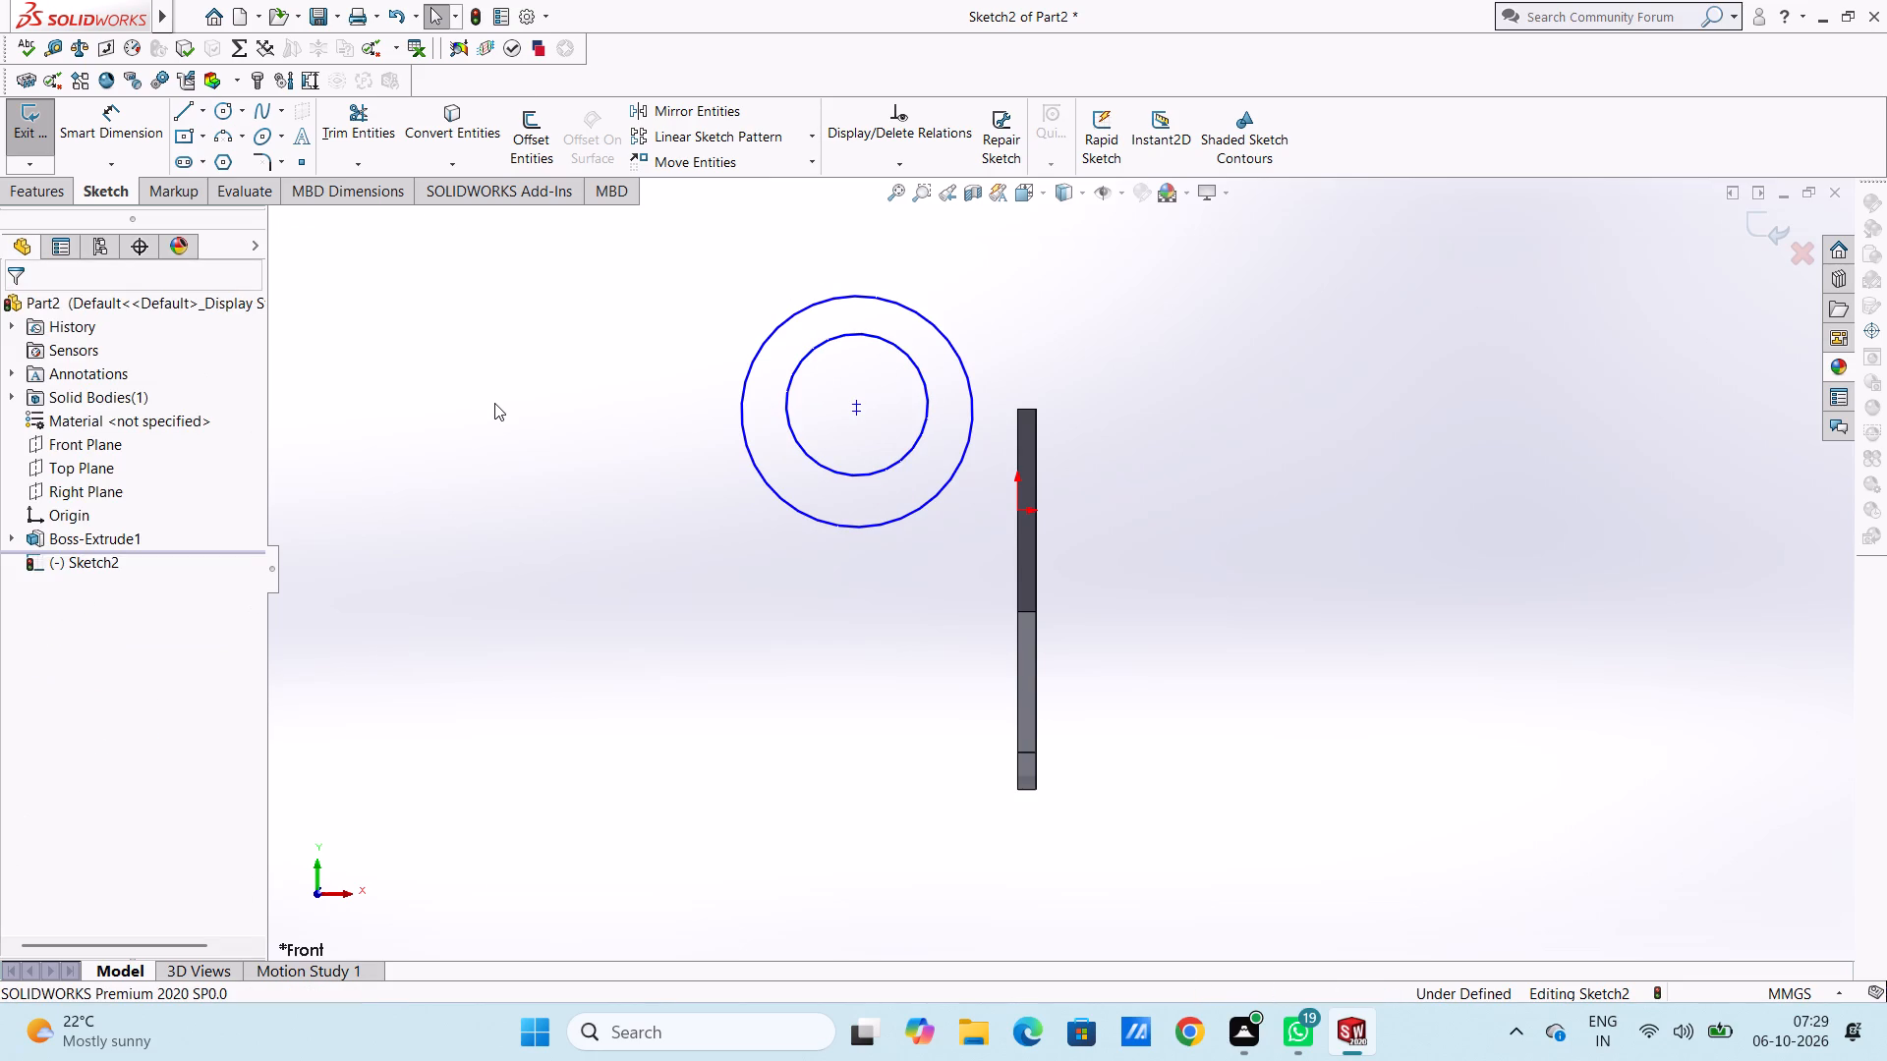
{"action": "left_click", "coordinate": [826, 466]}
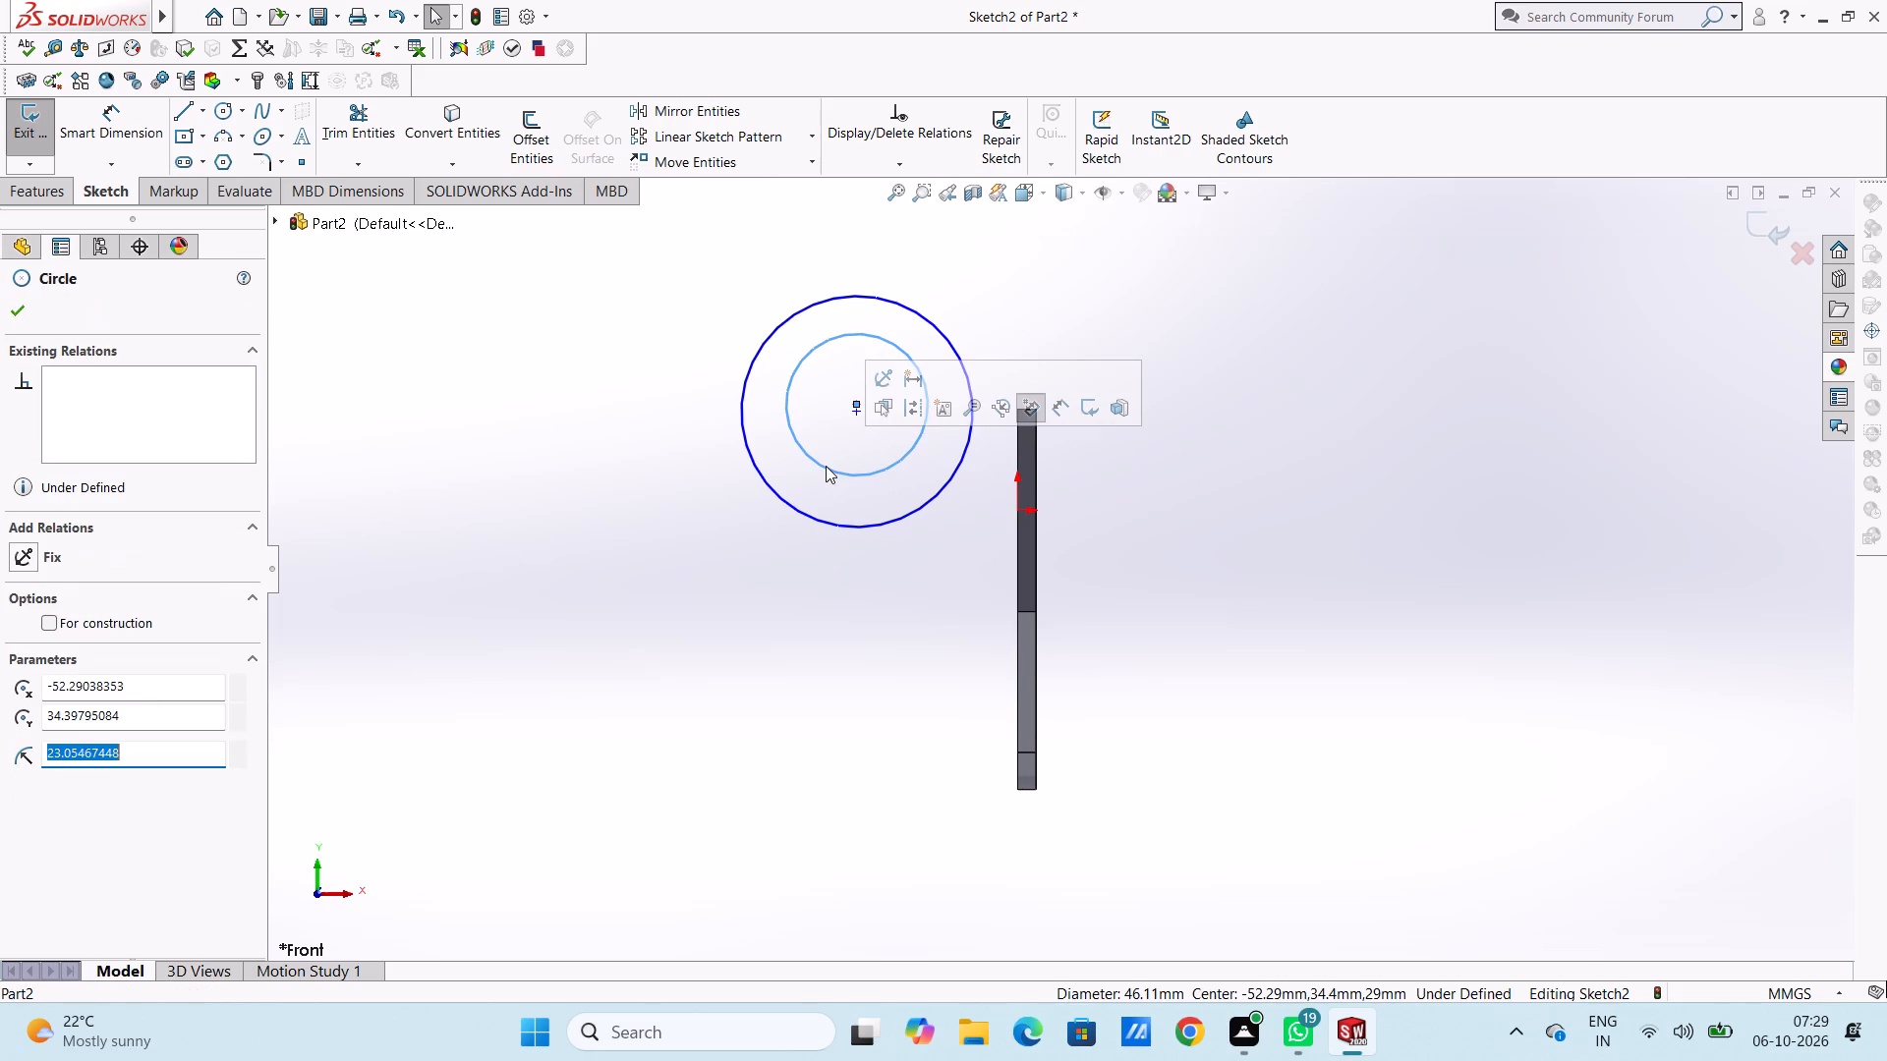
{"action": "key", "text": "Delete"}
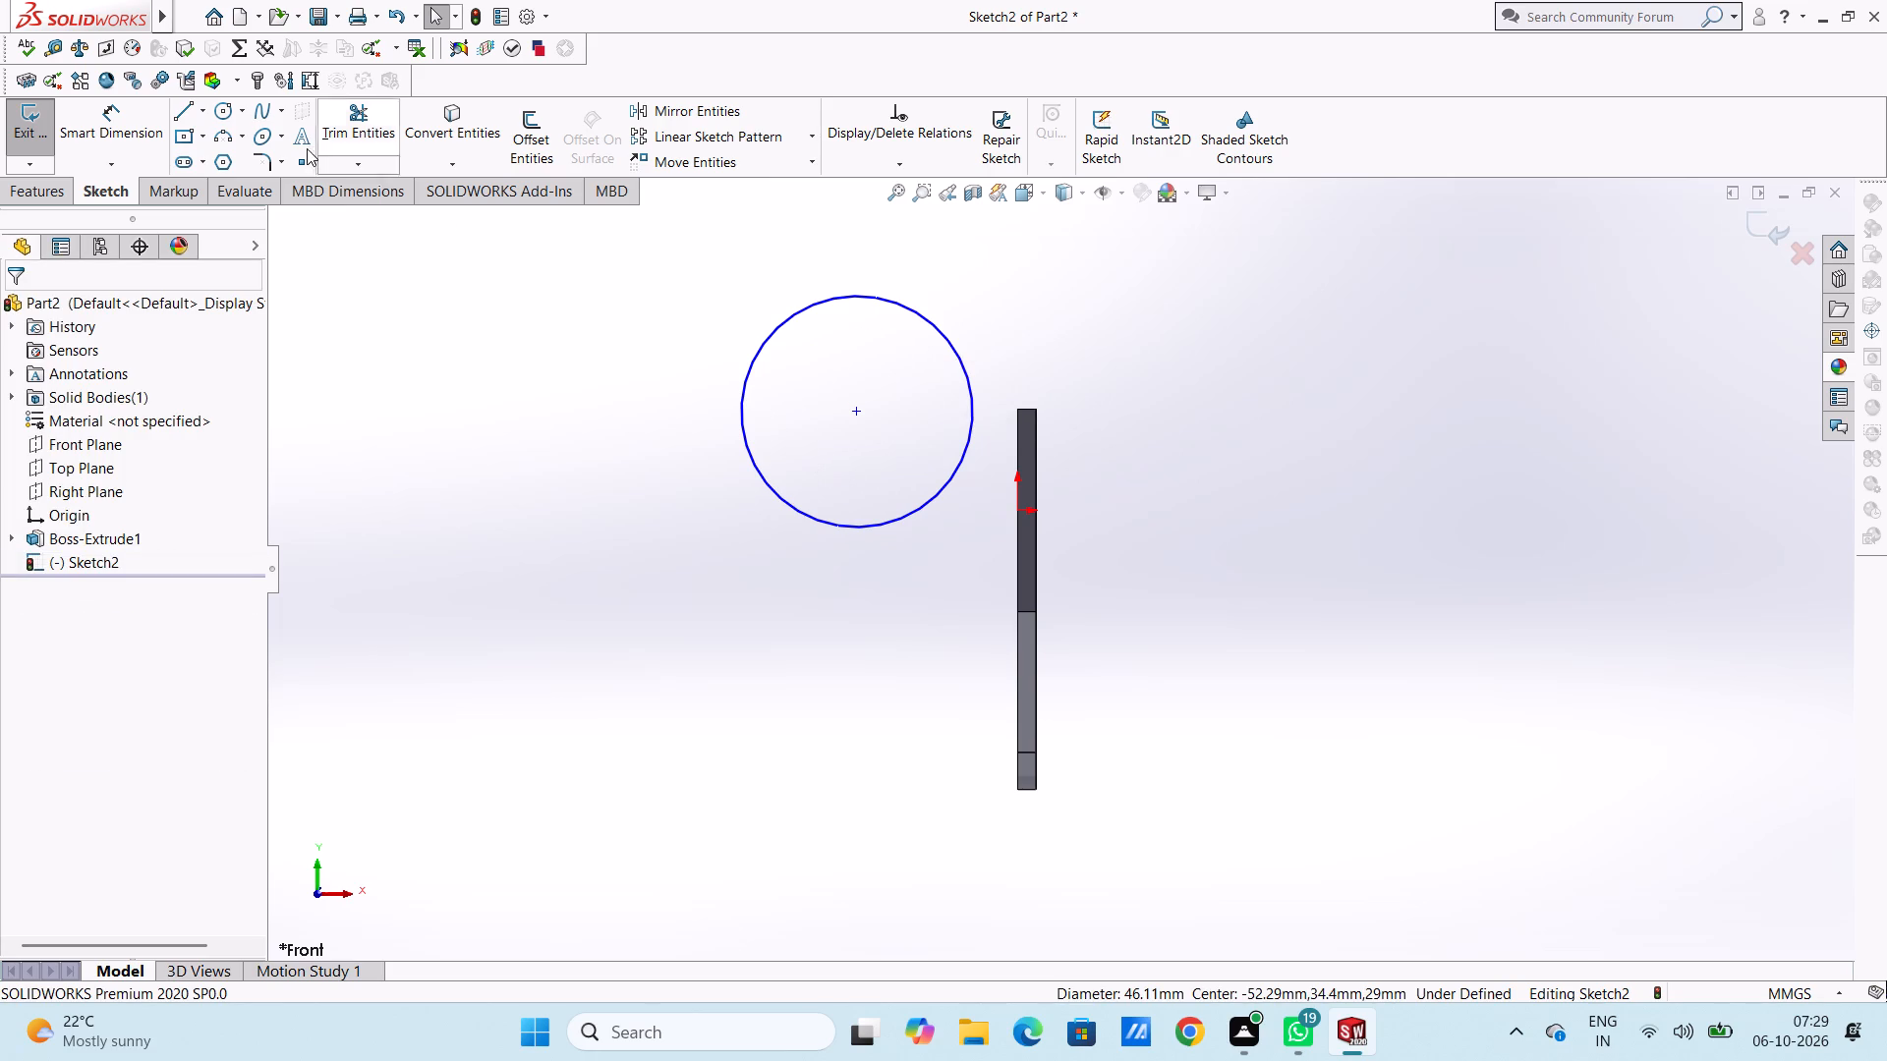
Sketch an inner circle of about 26.8 mm radius sharing the larger circle's centre point.
{"action": "left_click", "coordinate": [226, 113]}
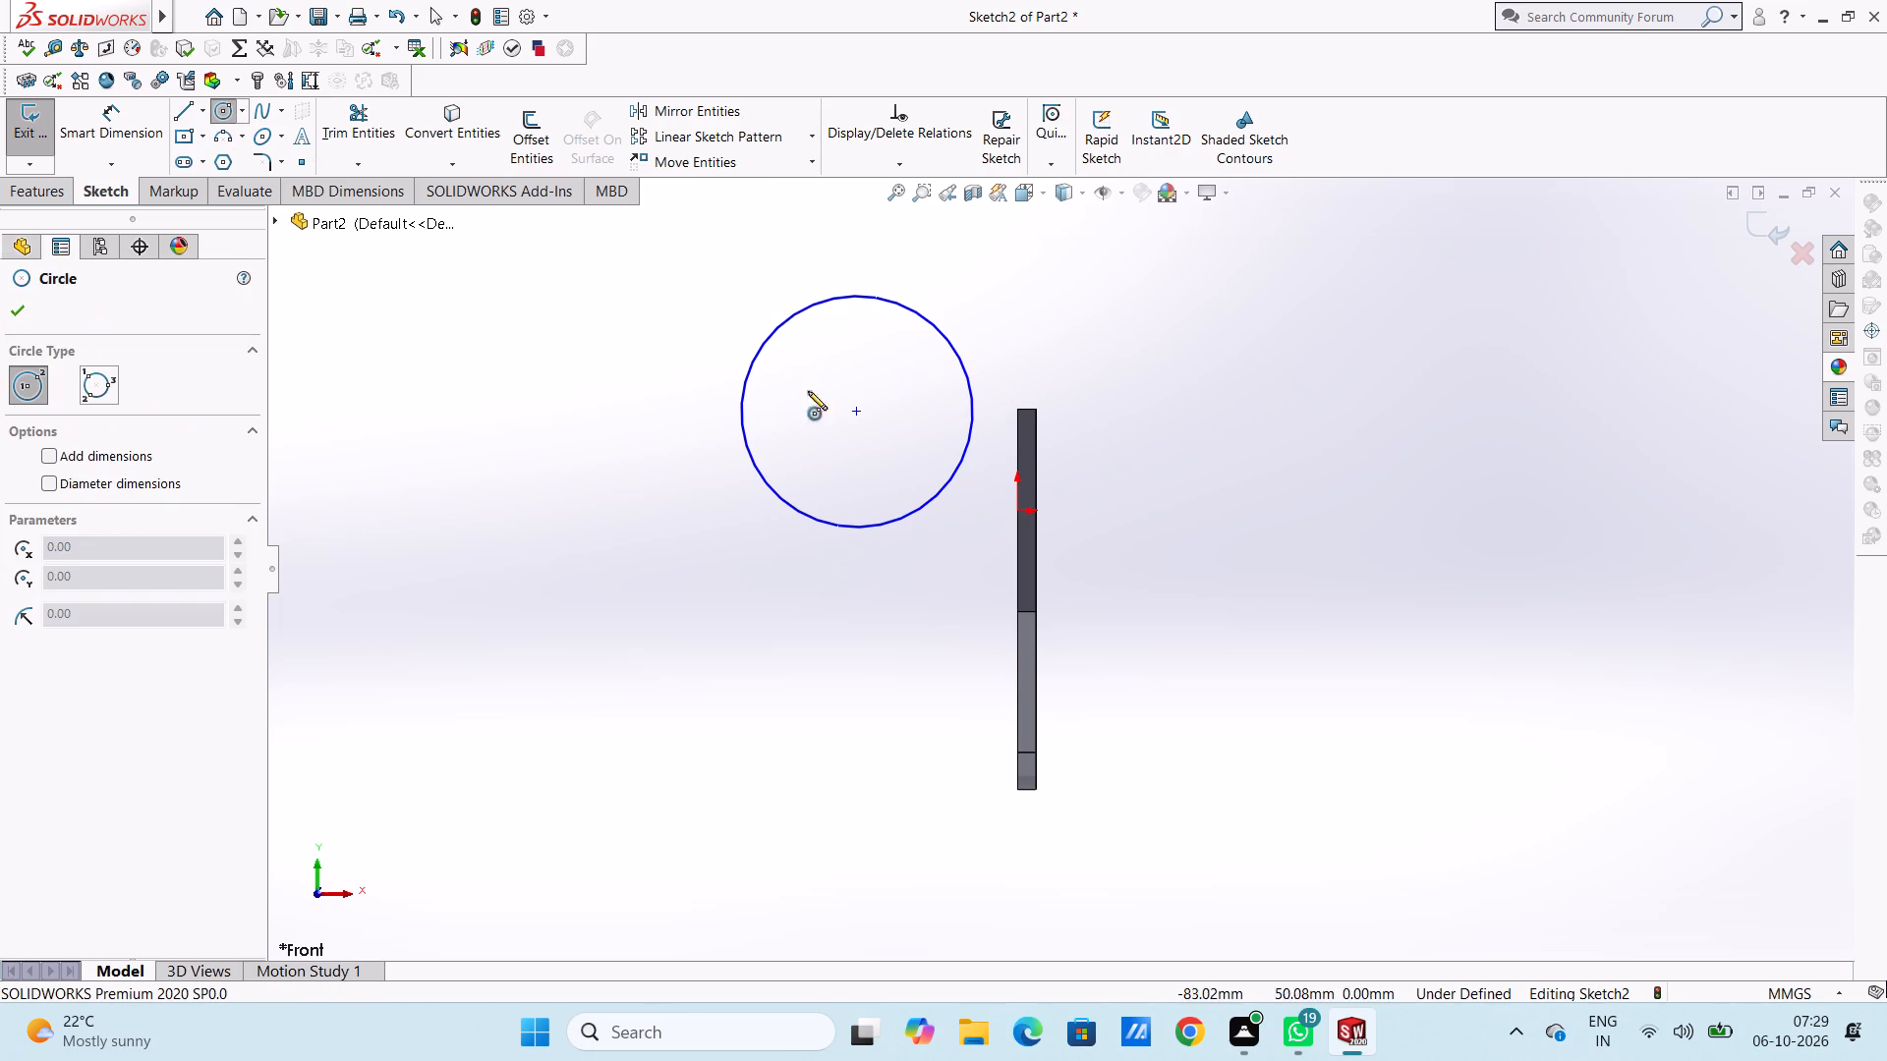
{"action": "left_click", "coordinate": [857, 414]}
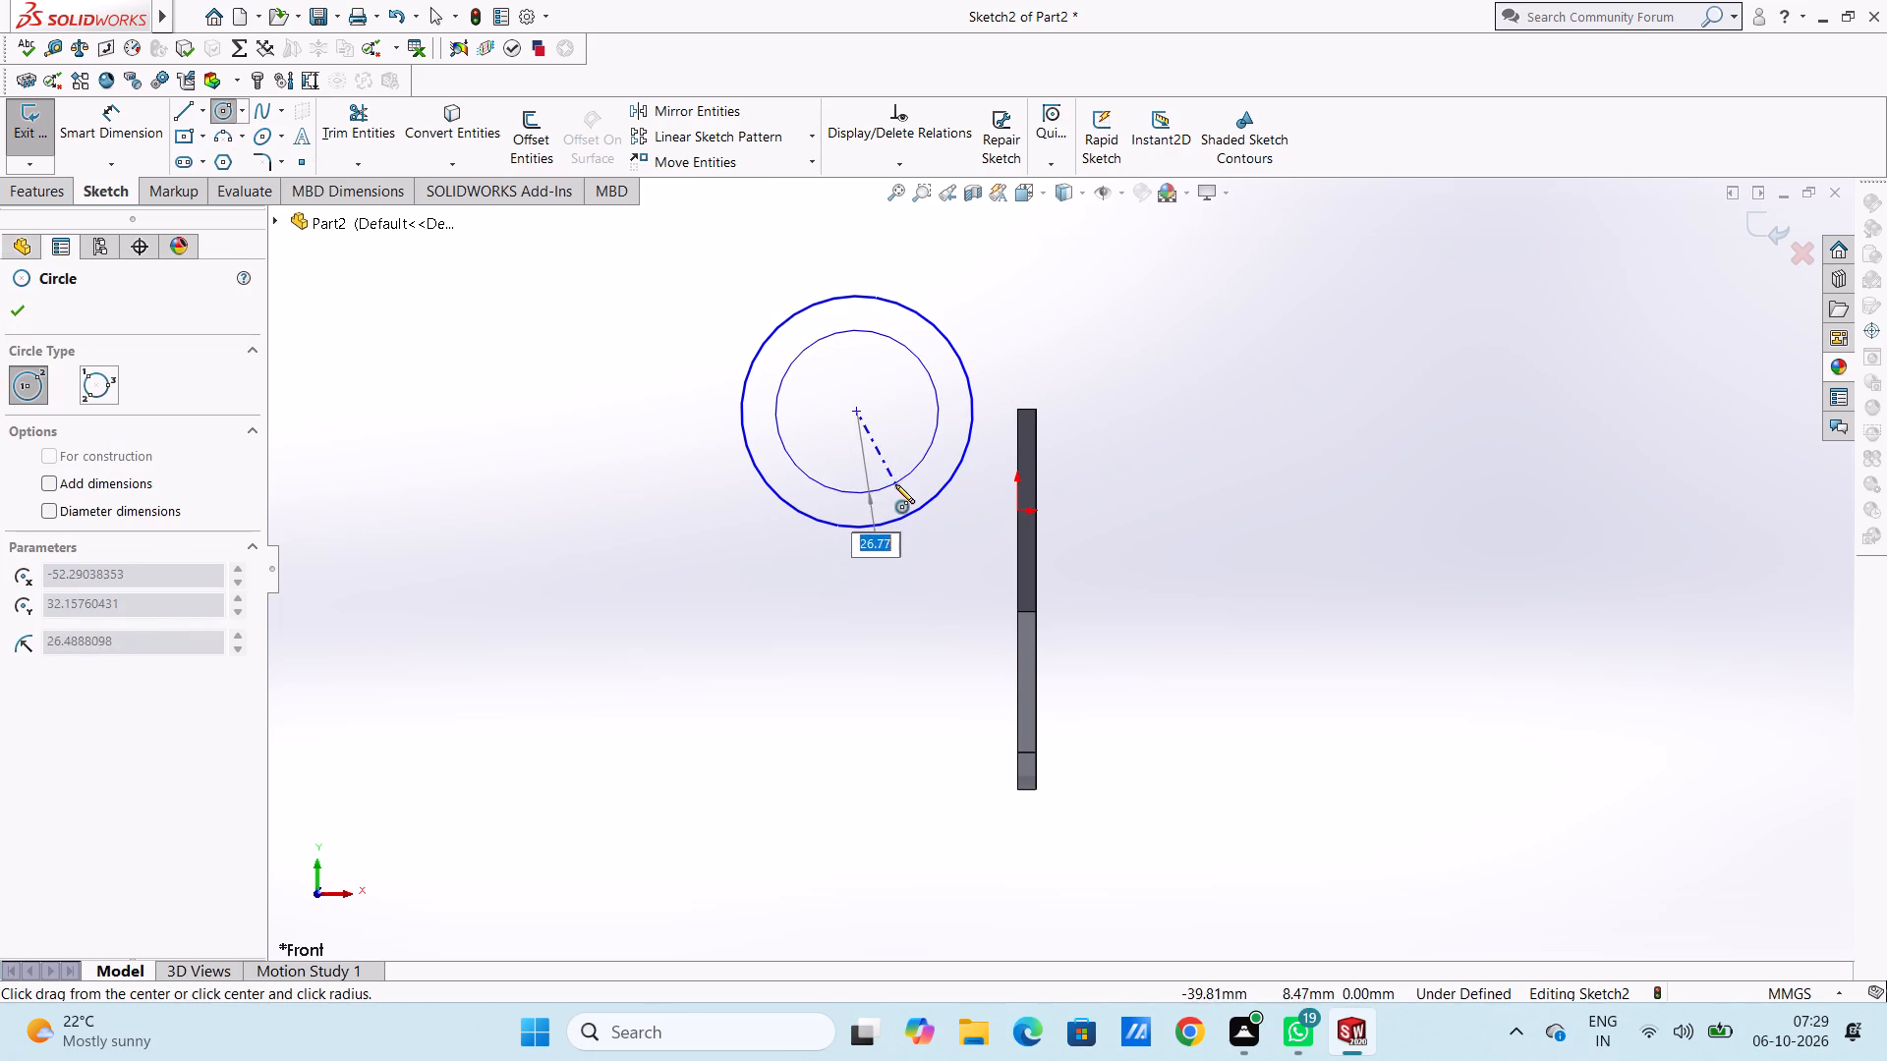
{"action": "left_click", "coordinate": [895, 484]}
{"action": "left_click", "coordinate": [20, 307]}
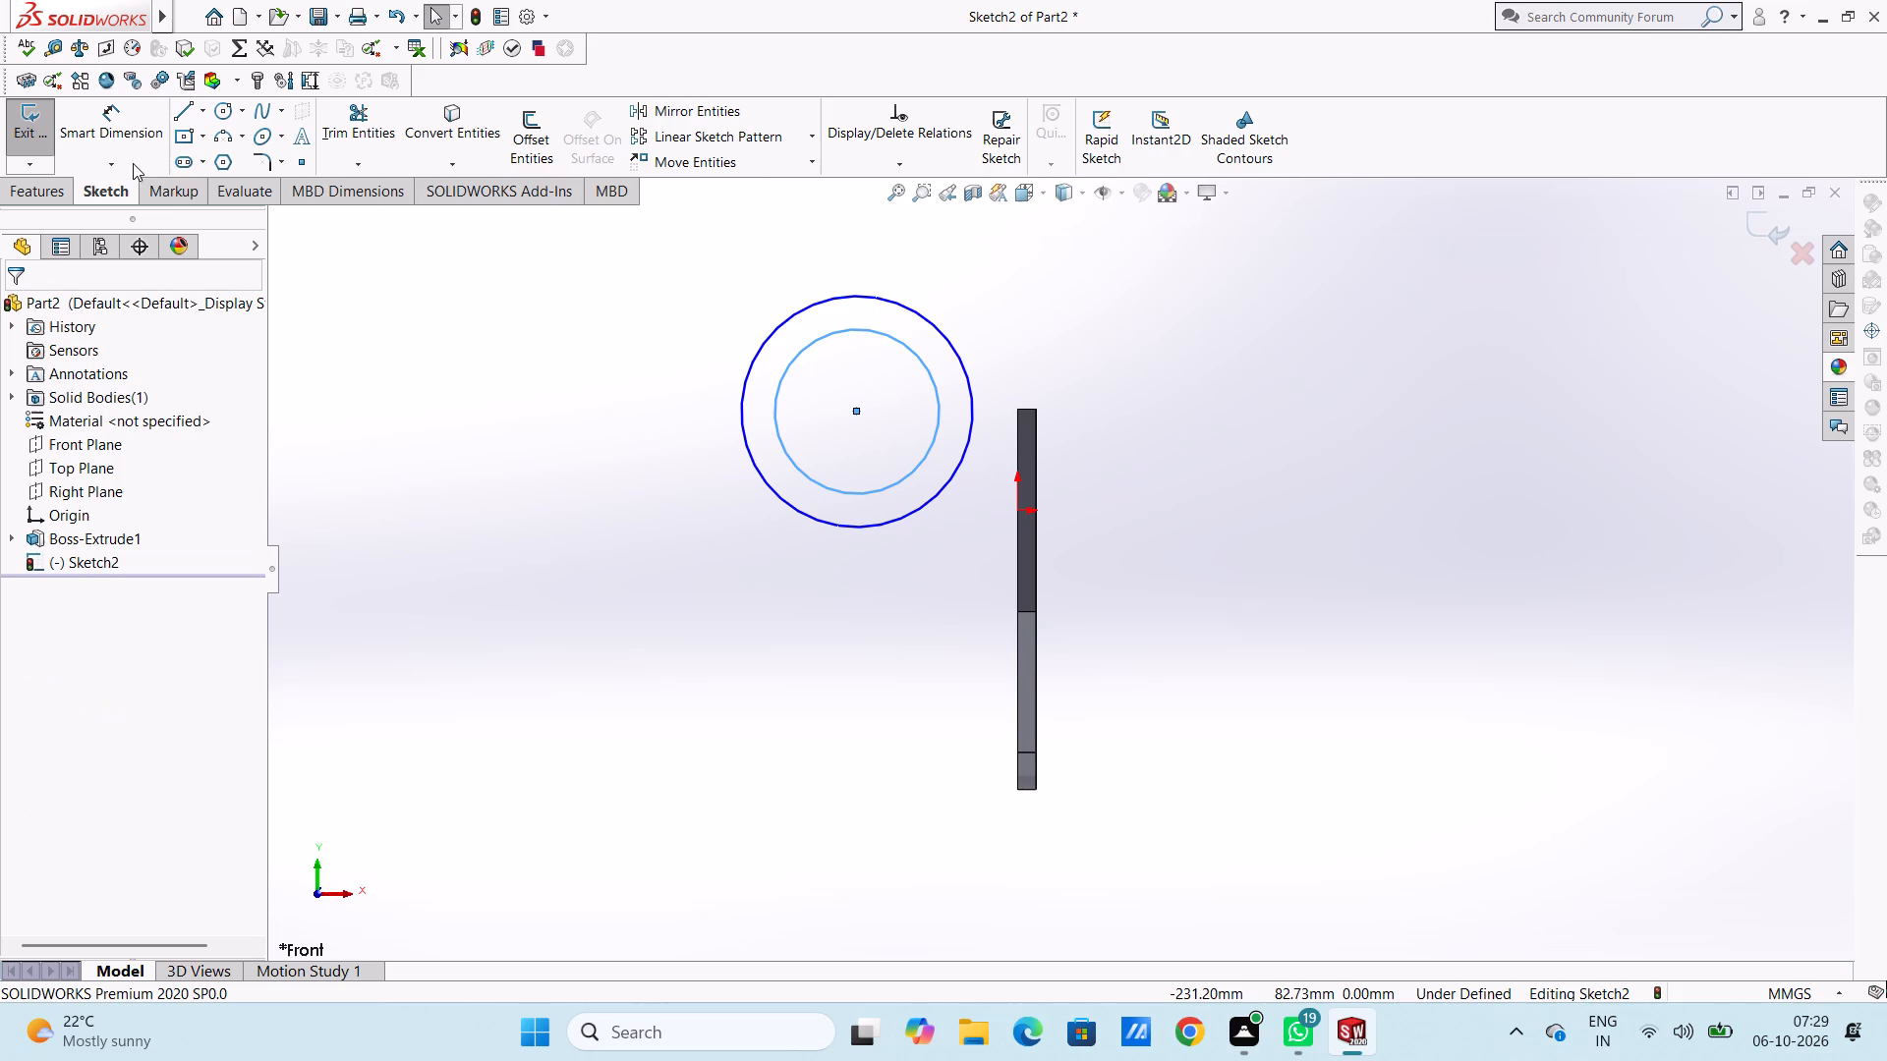
Dimension the inner circle's diameter as 28 mm.
{"action": "left_click", "coordinate": [127, 117]}
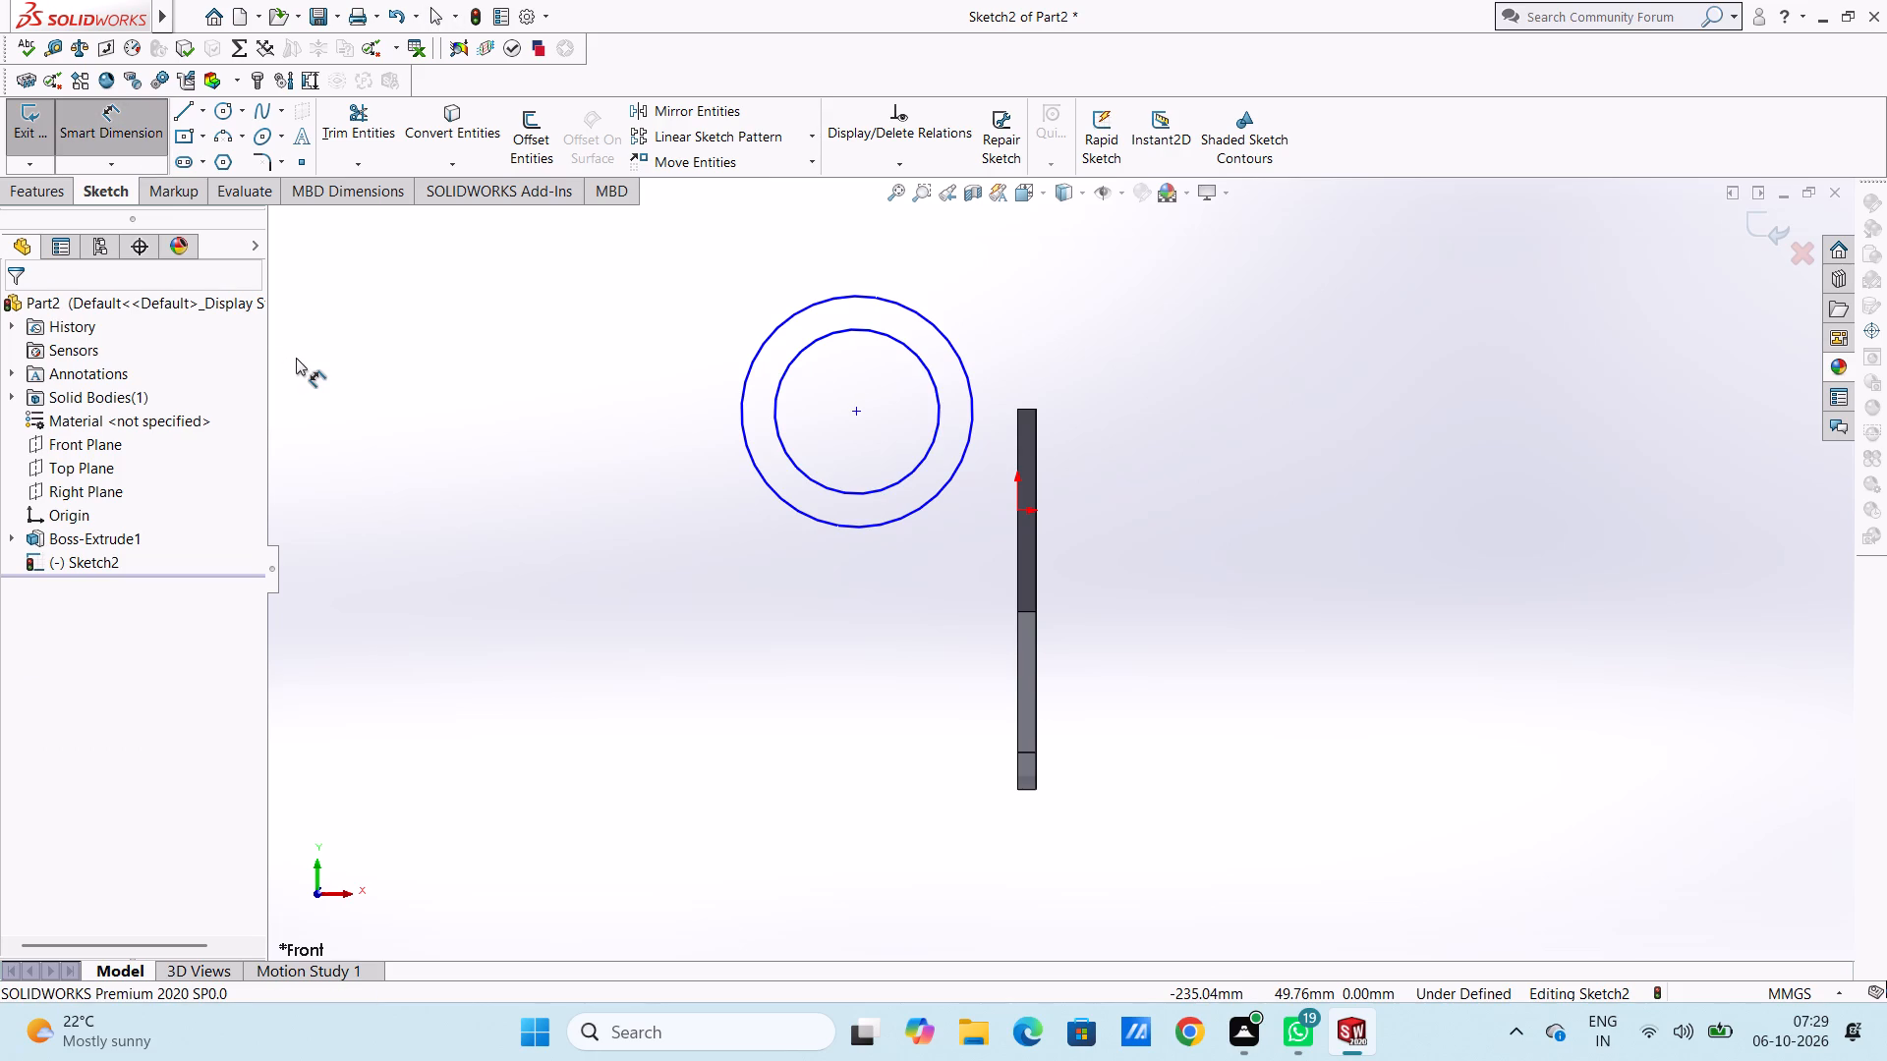
{"action": "left_click", "coordinate": [836, 484]}
{"action": "left_click", "coordinate": [836, 490]}
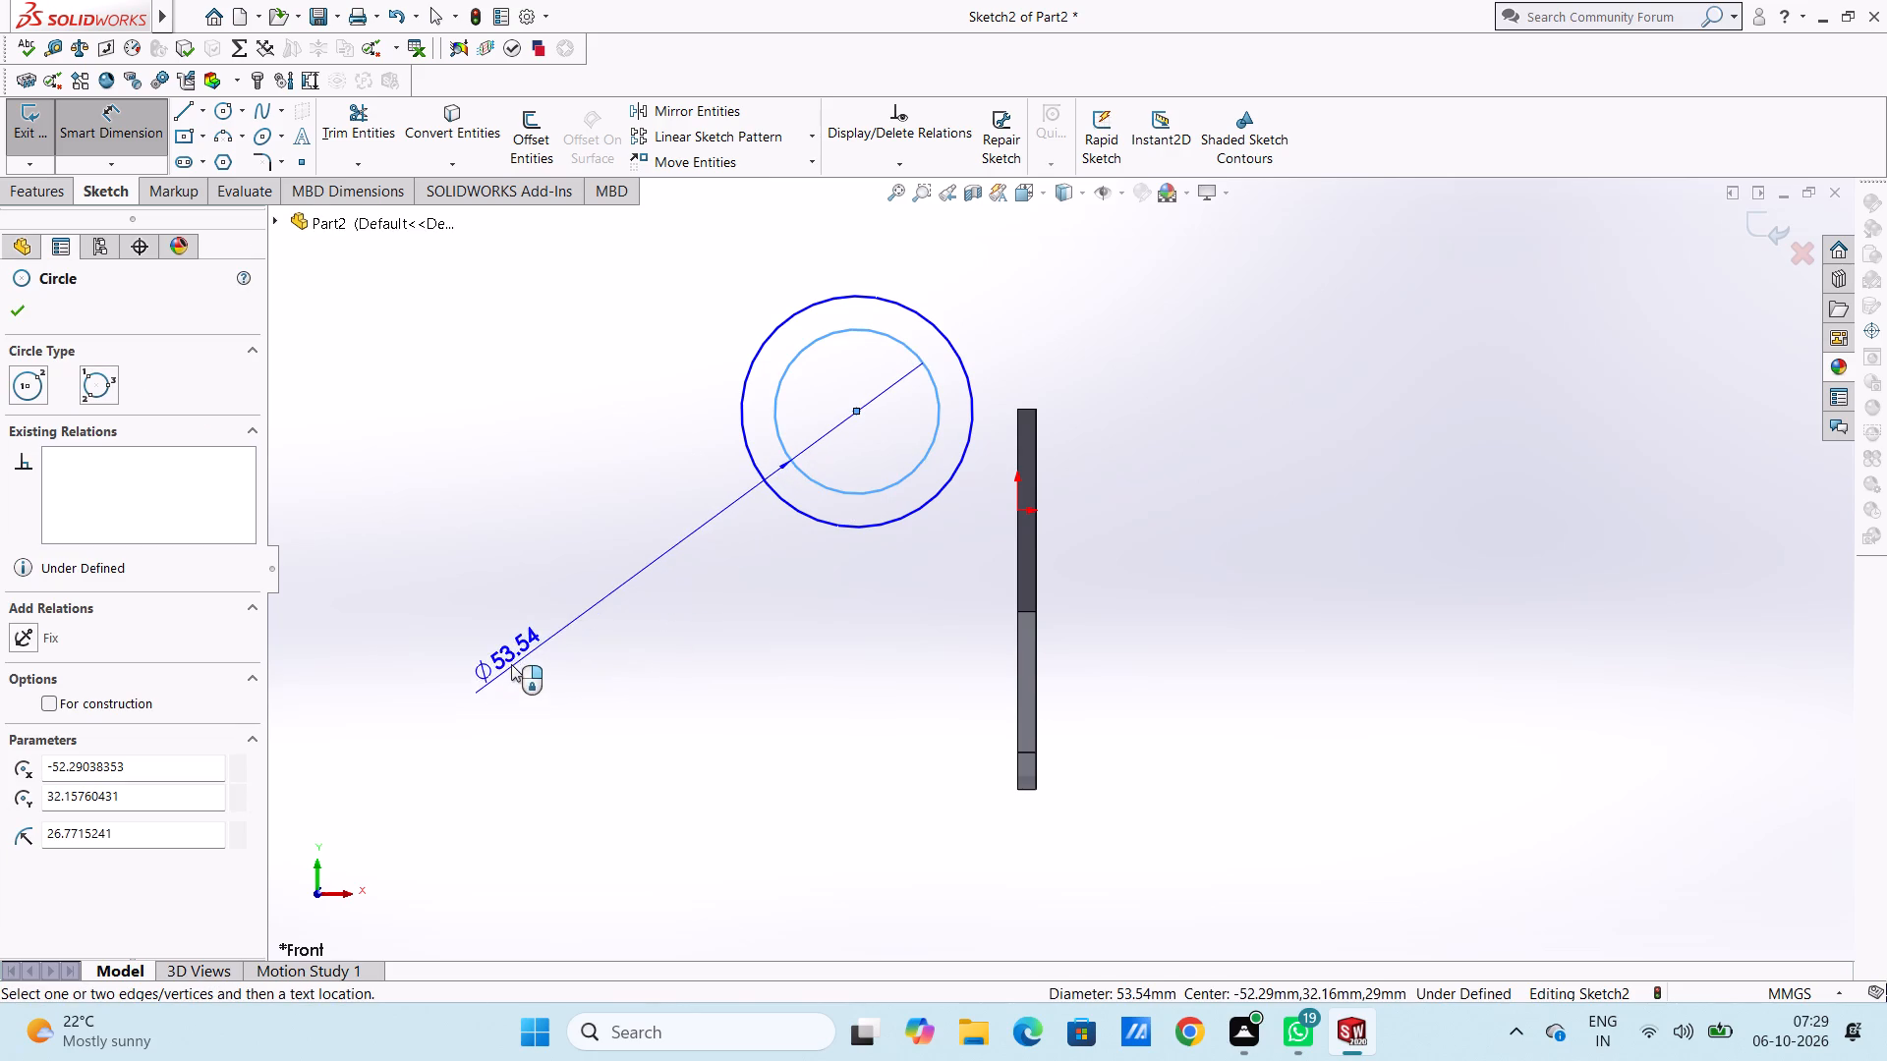
{"action": "left_click", "coordinate": [503, 653]}
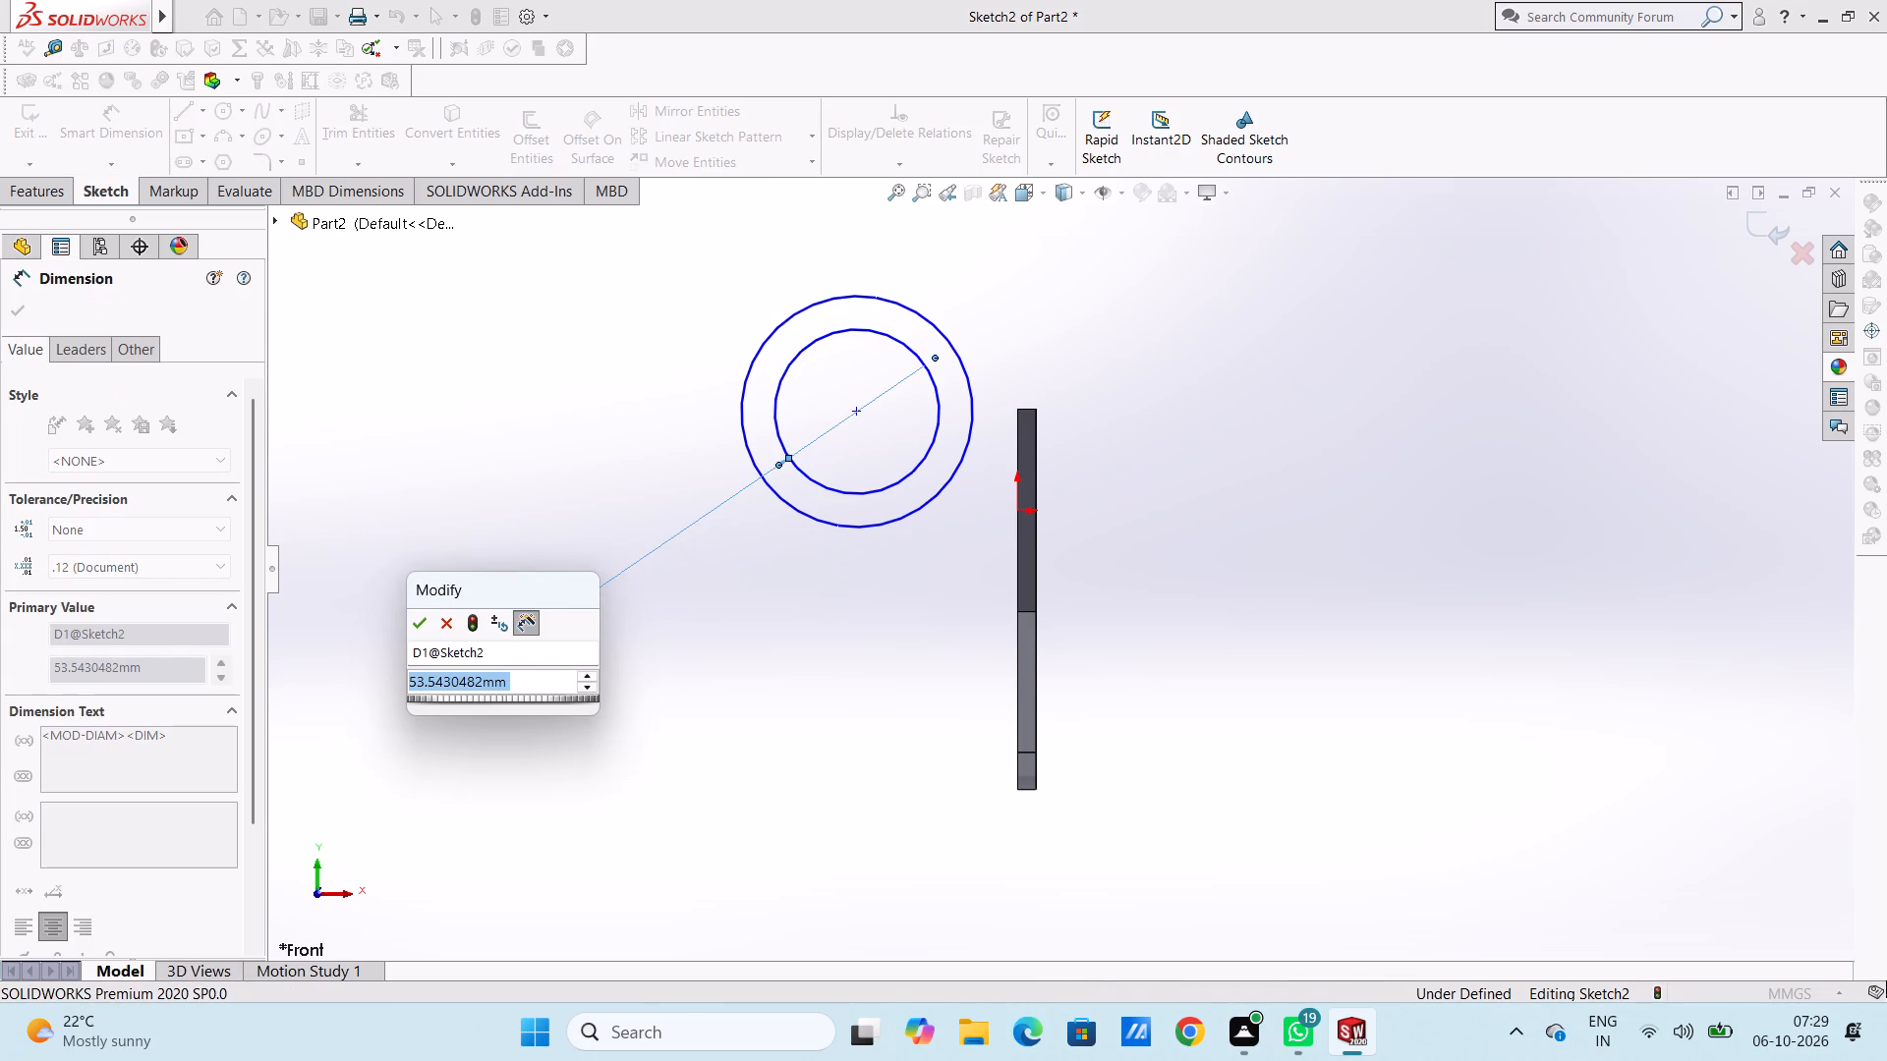
{"action": "type", "text": "24"}
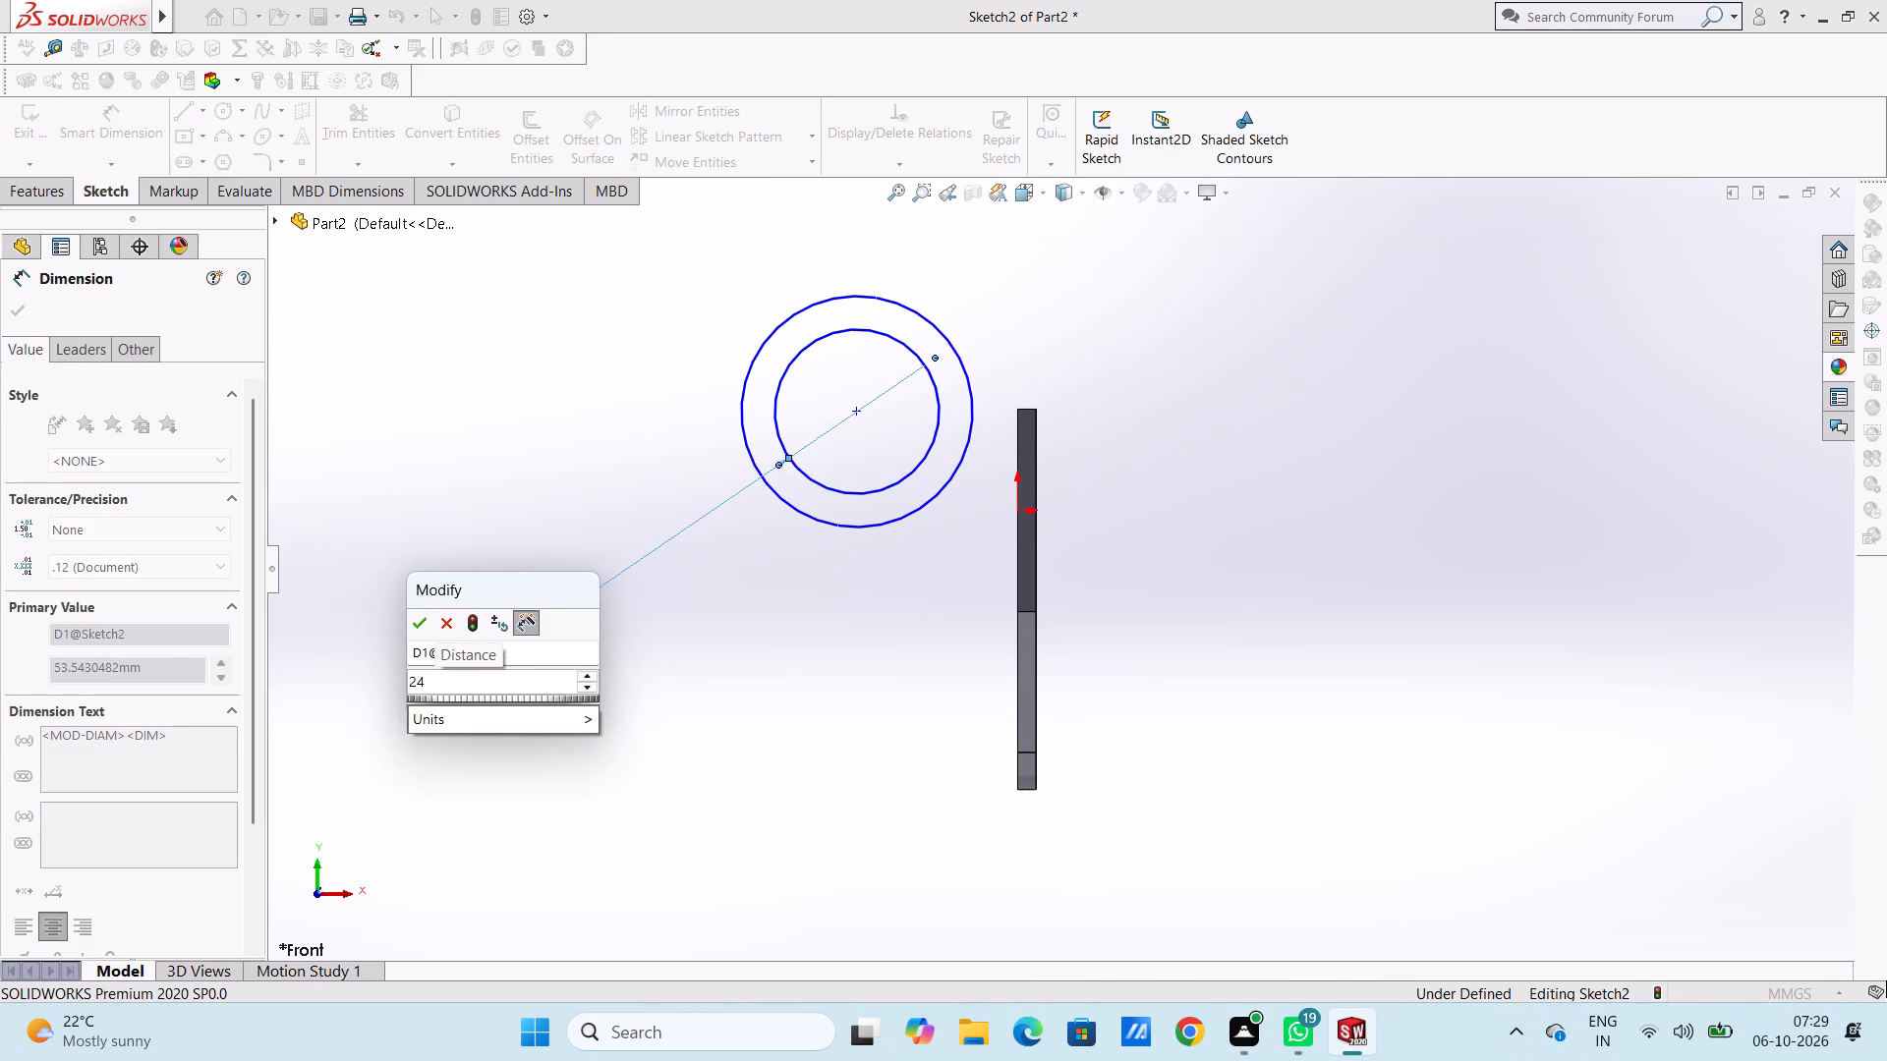
{"action": "key", "text": "BackSpace"}
{"action": "key", "text": "8"}
{"action": "key", "text": "Return"}
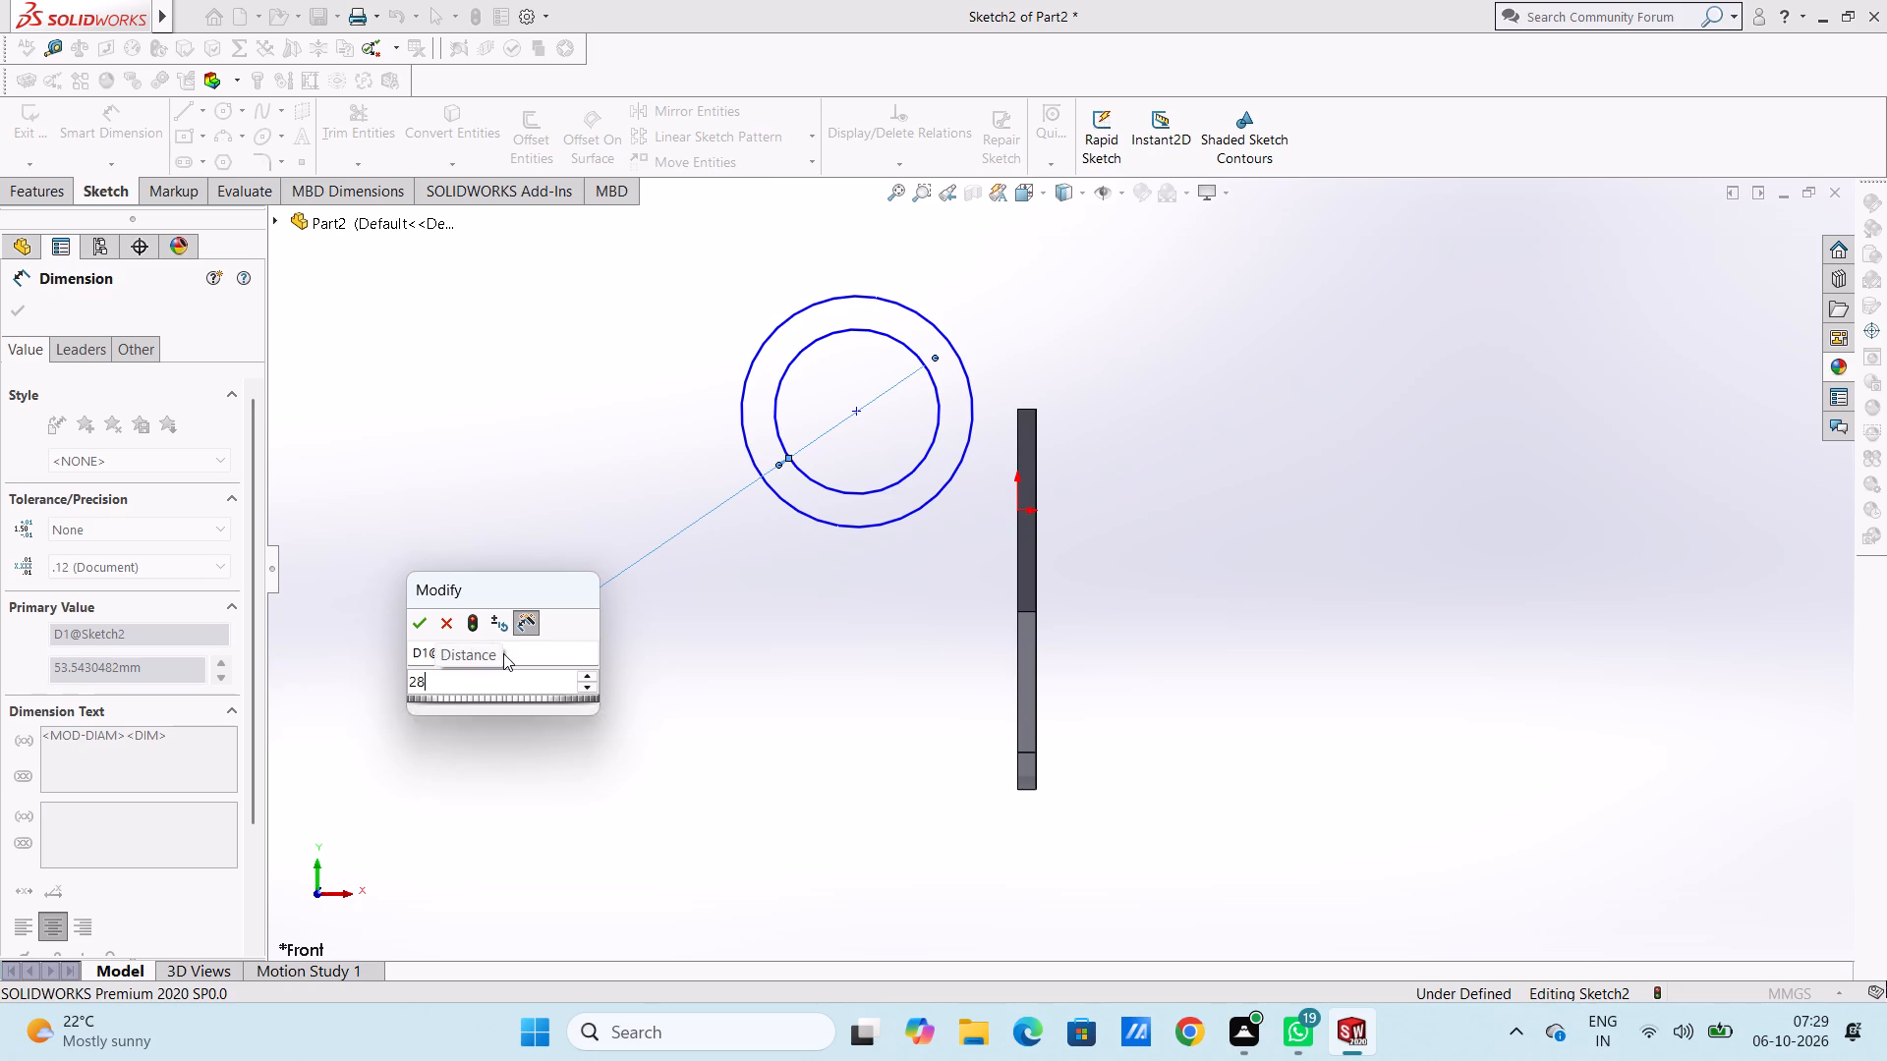
{"action": "left_click", "coordinate": [635, 434]}
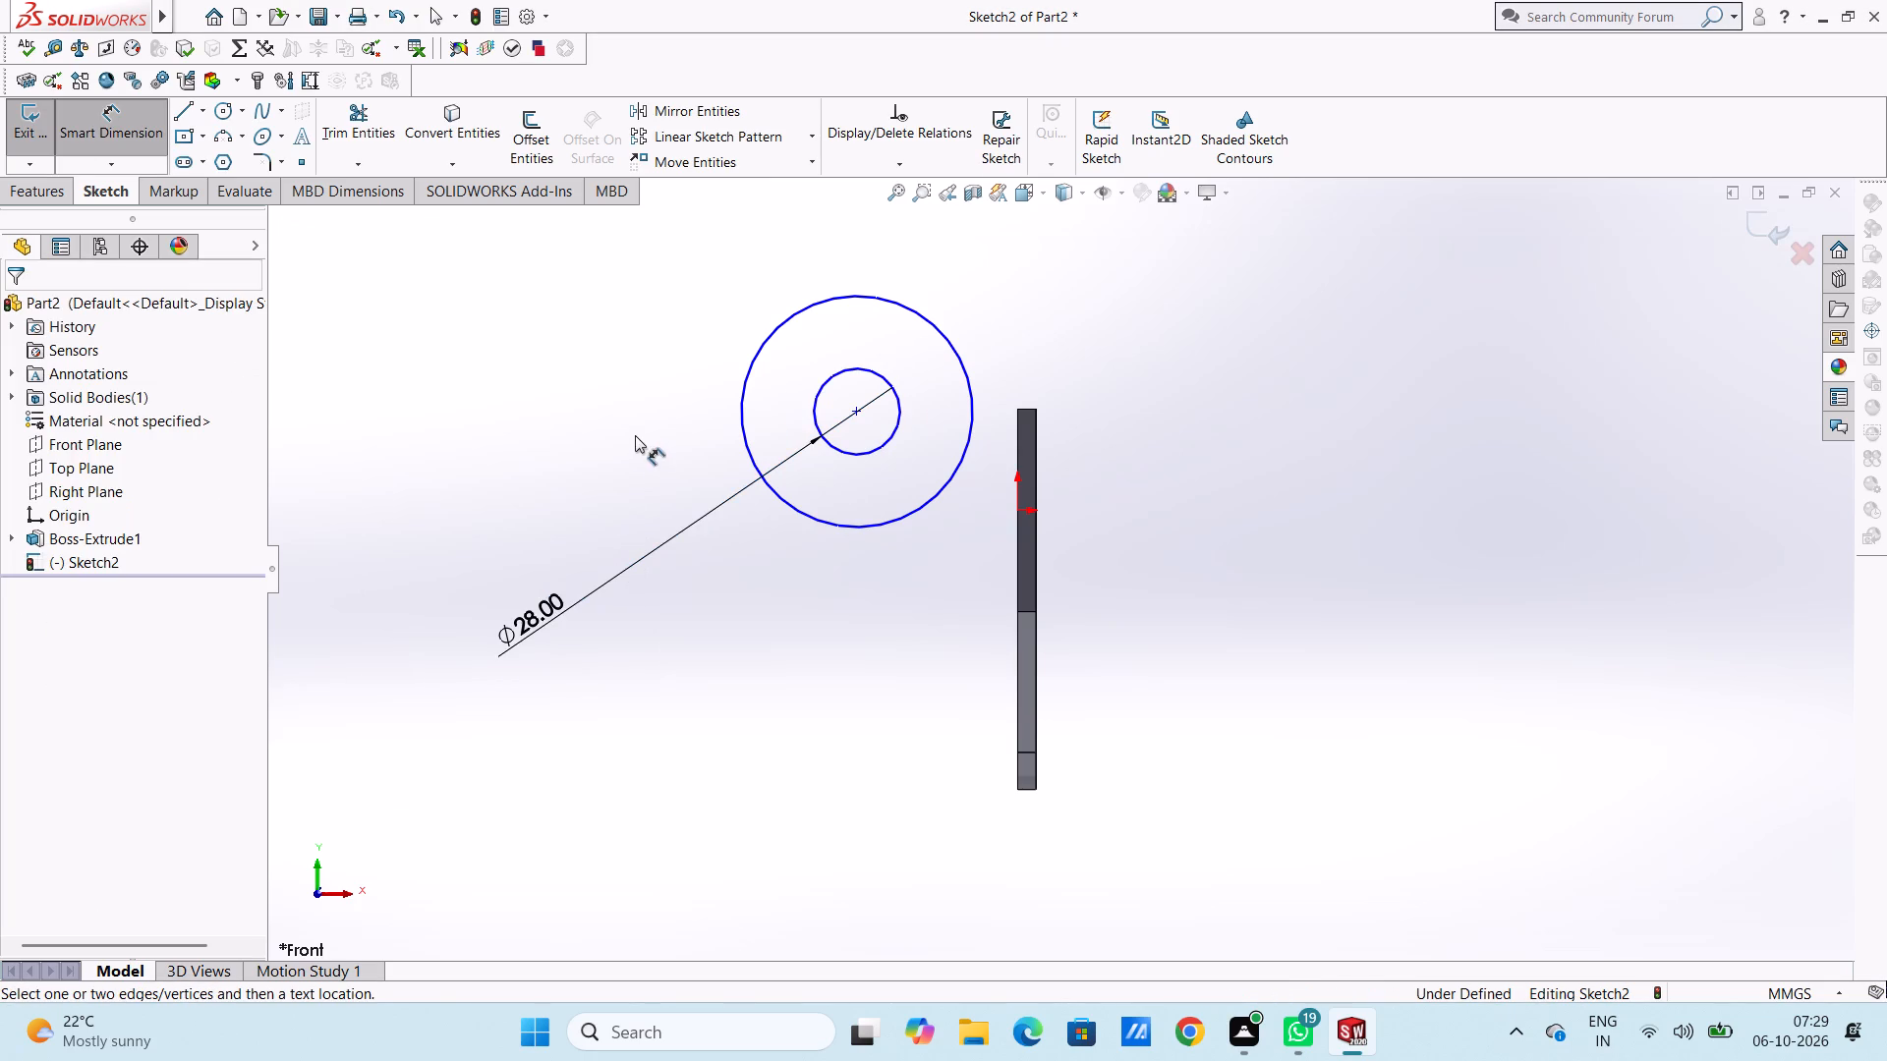
Dimension the outer circle's diameter as 38 mm.
{"action": "left_click", "coordinate": [804, 511]}
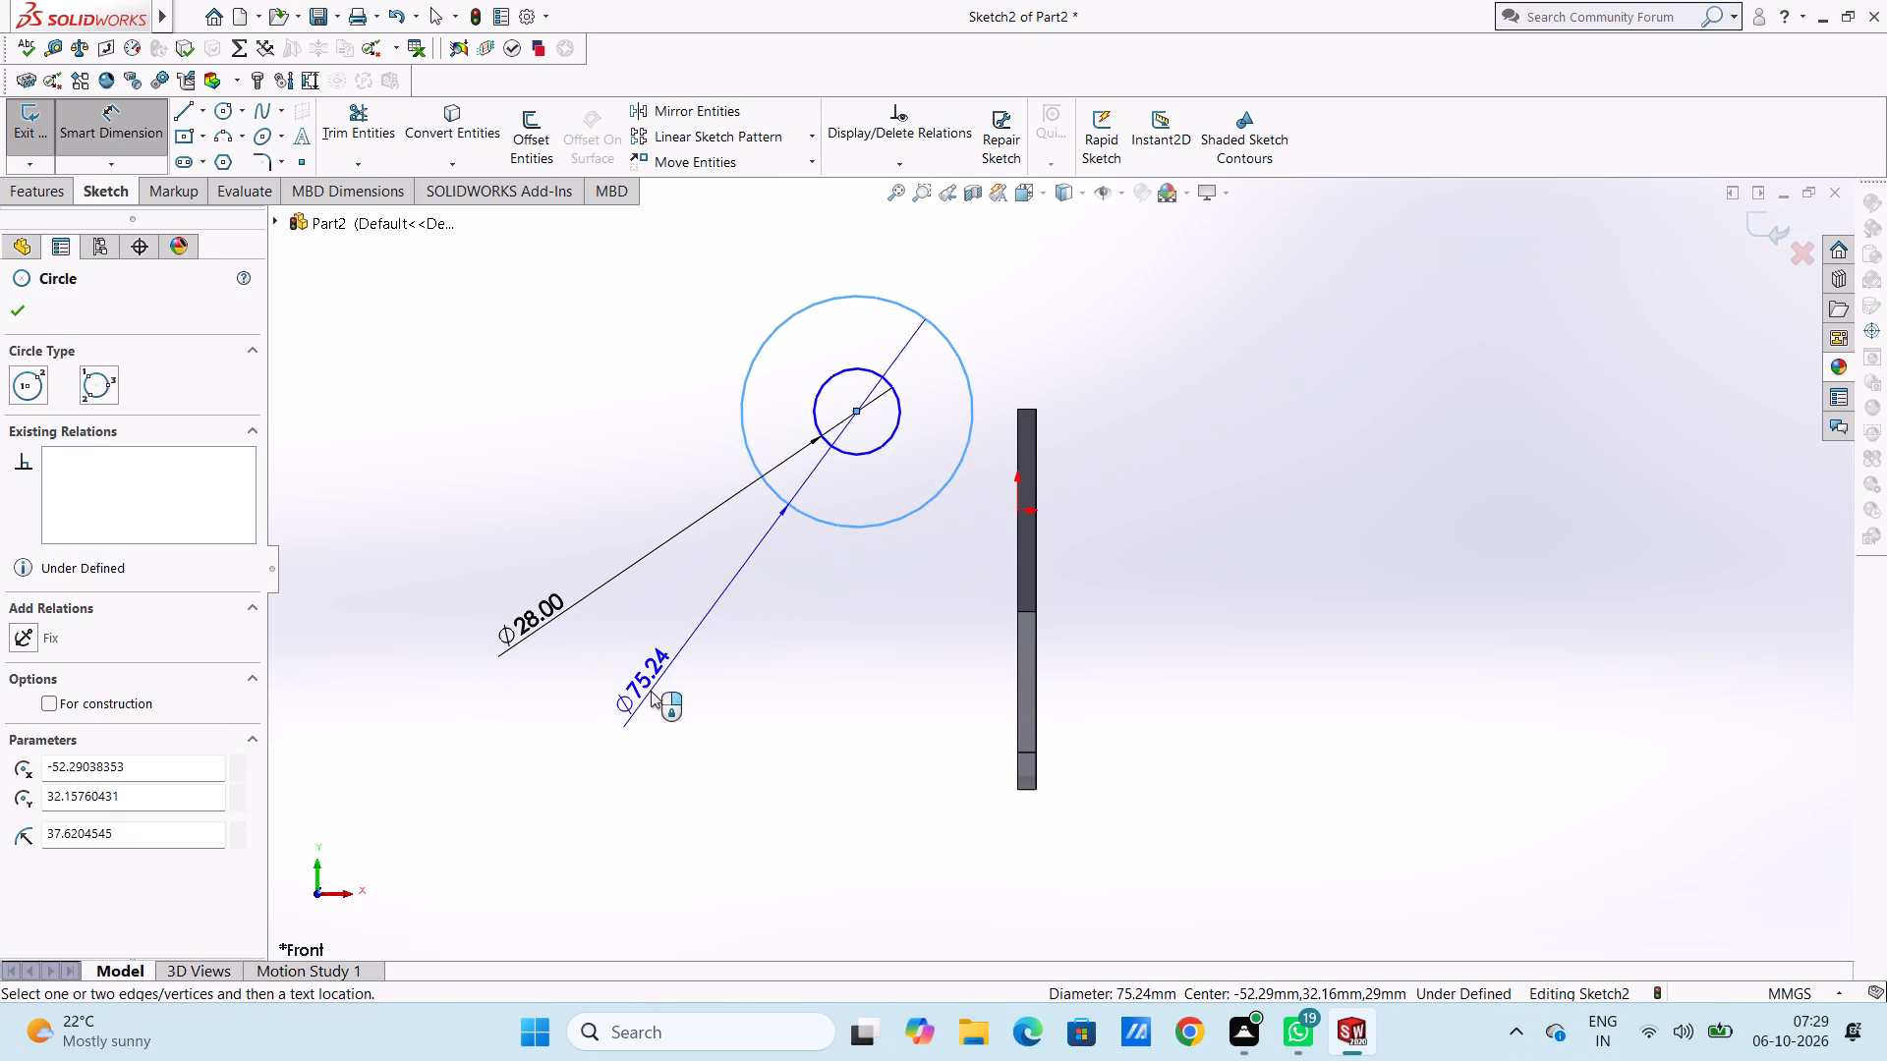
{"action": "left_click", "coordinate": [651, 691]}
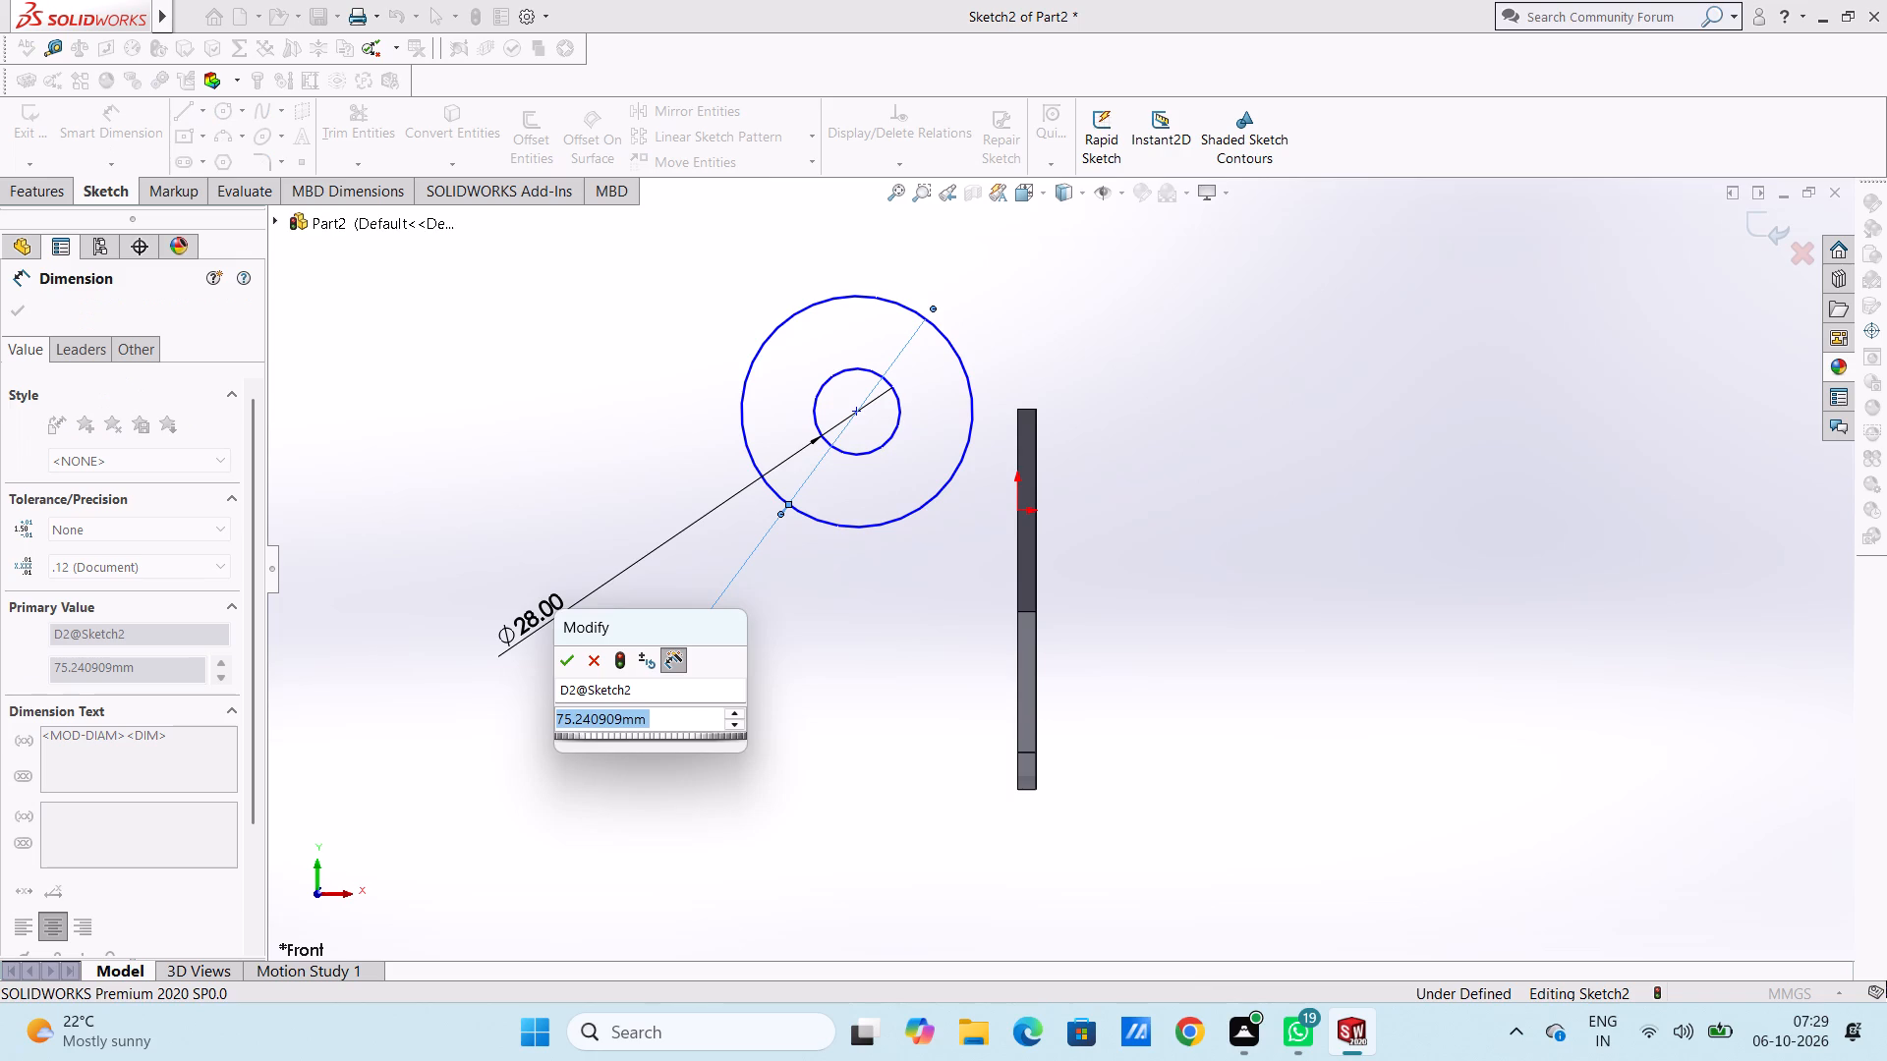
{"action": "type", "text": "38"}
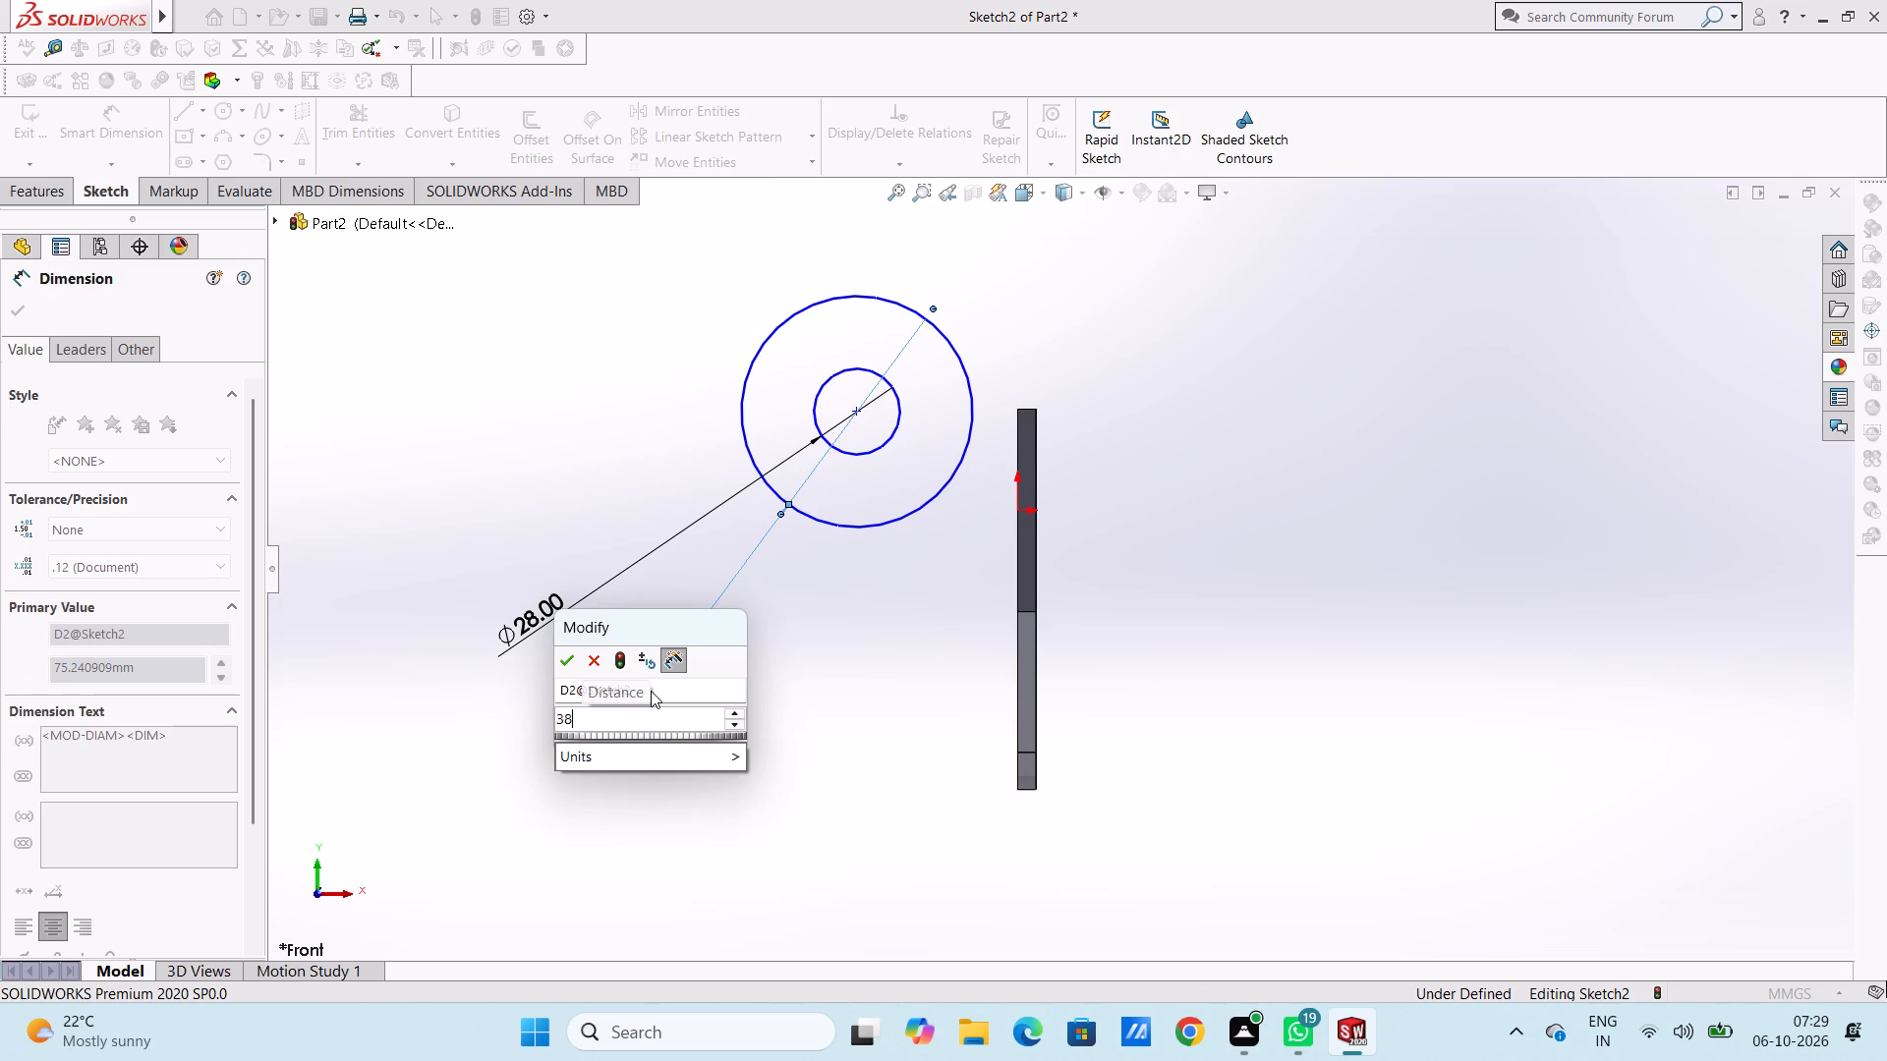
{"action": "key", "text": "Return"}
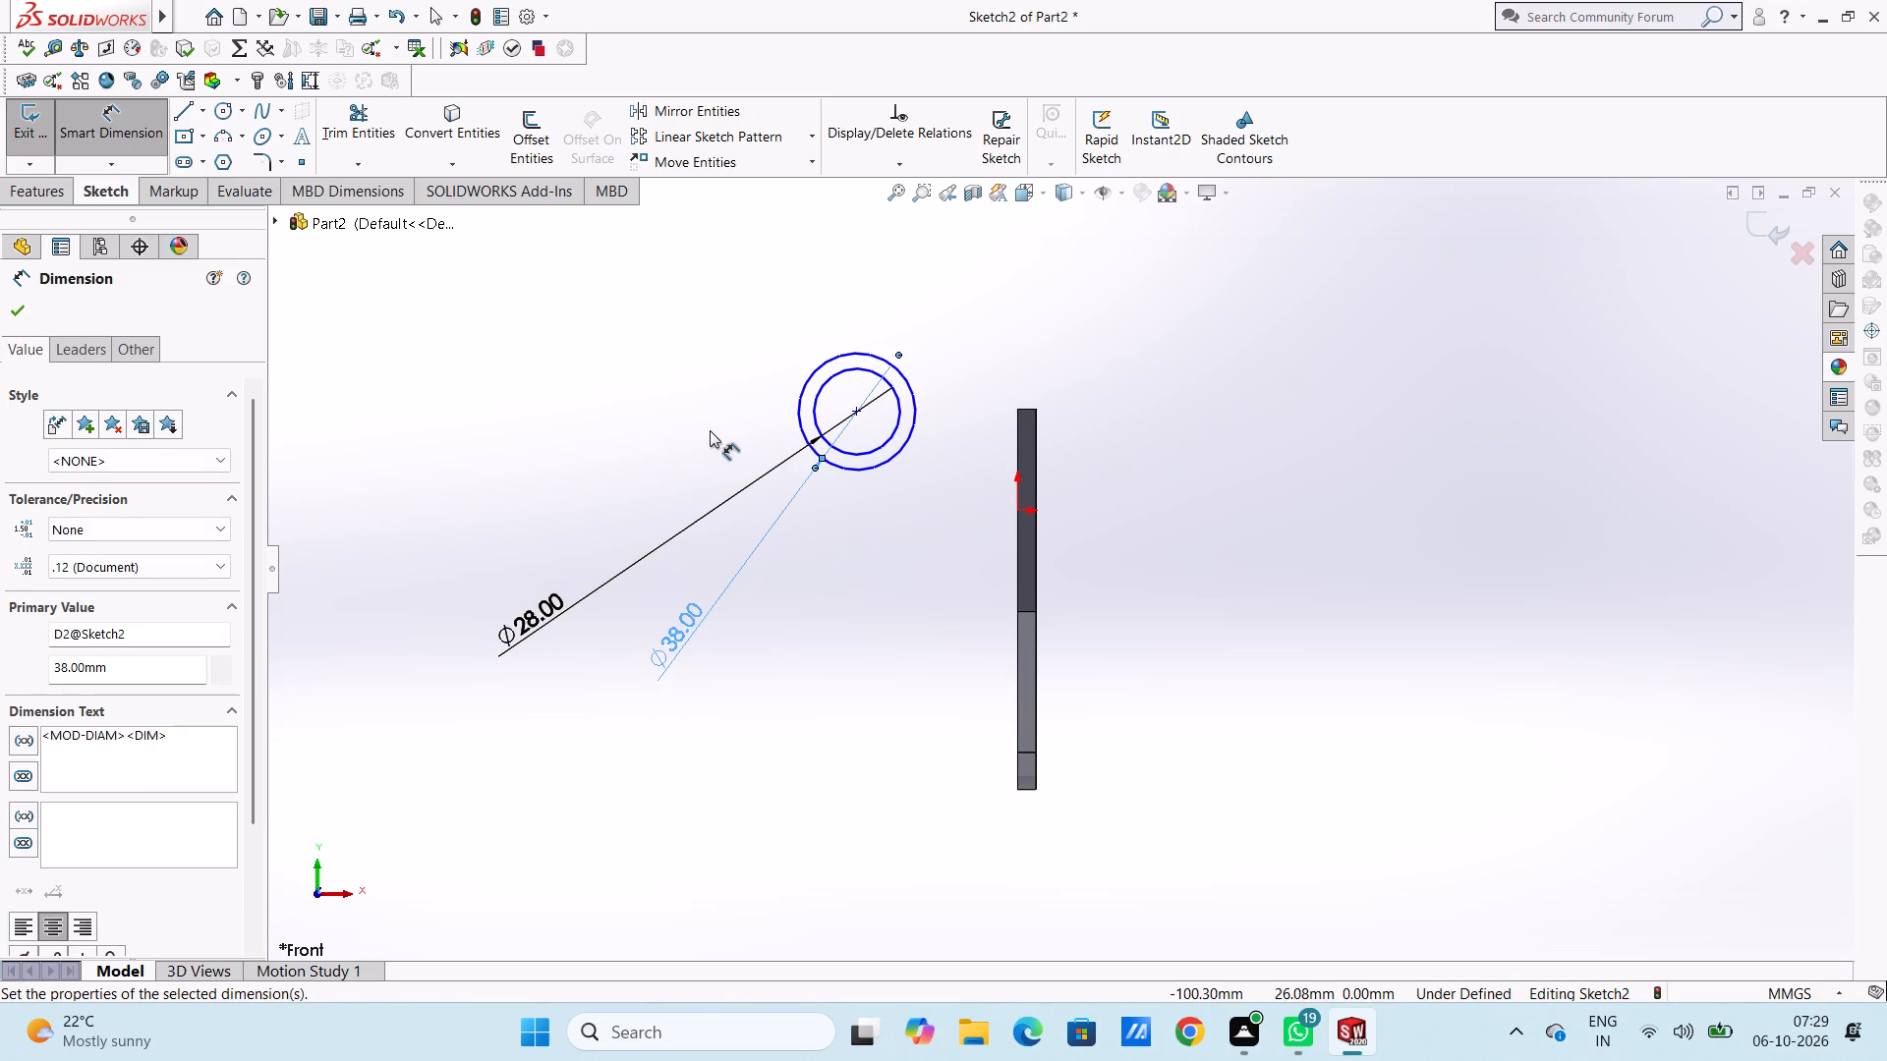
{"action": "left_click", "coordinate": [708, 428]}
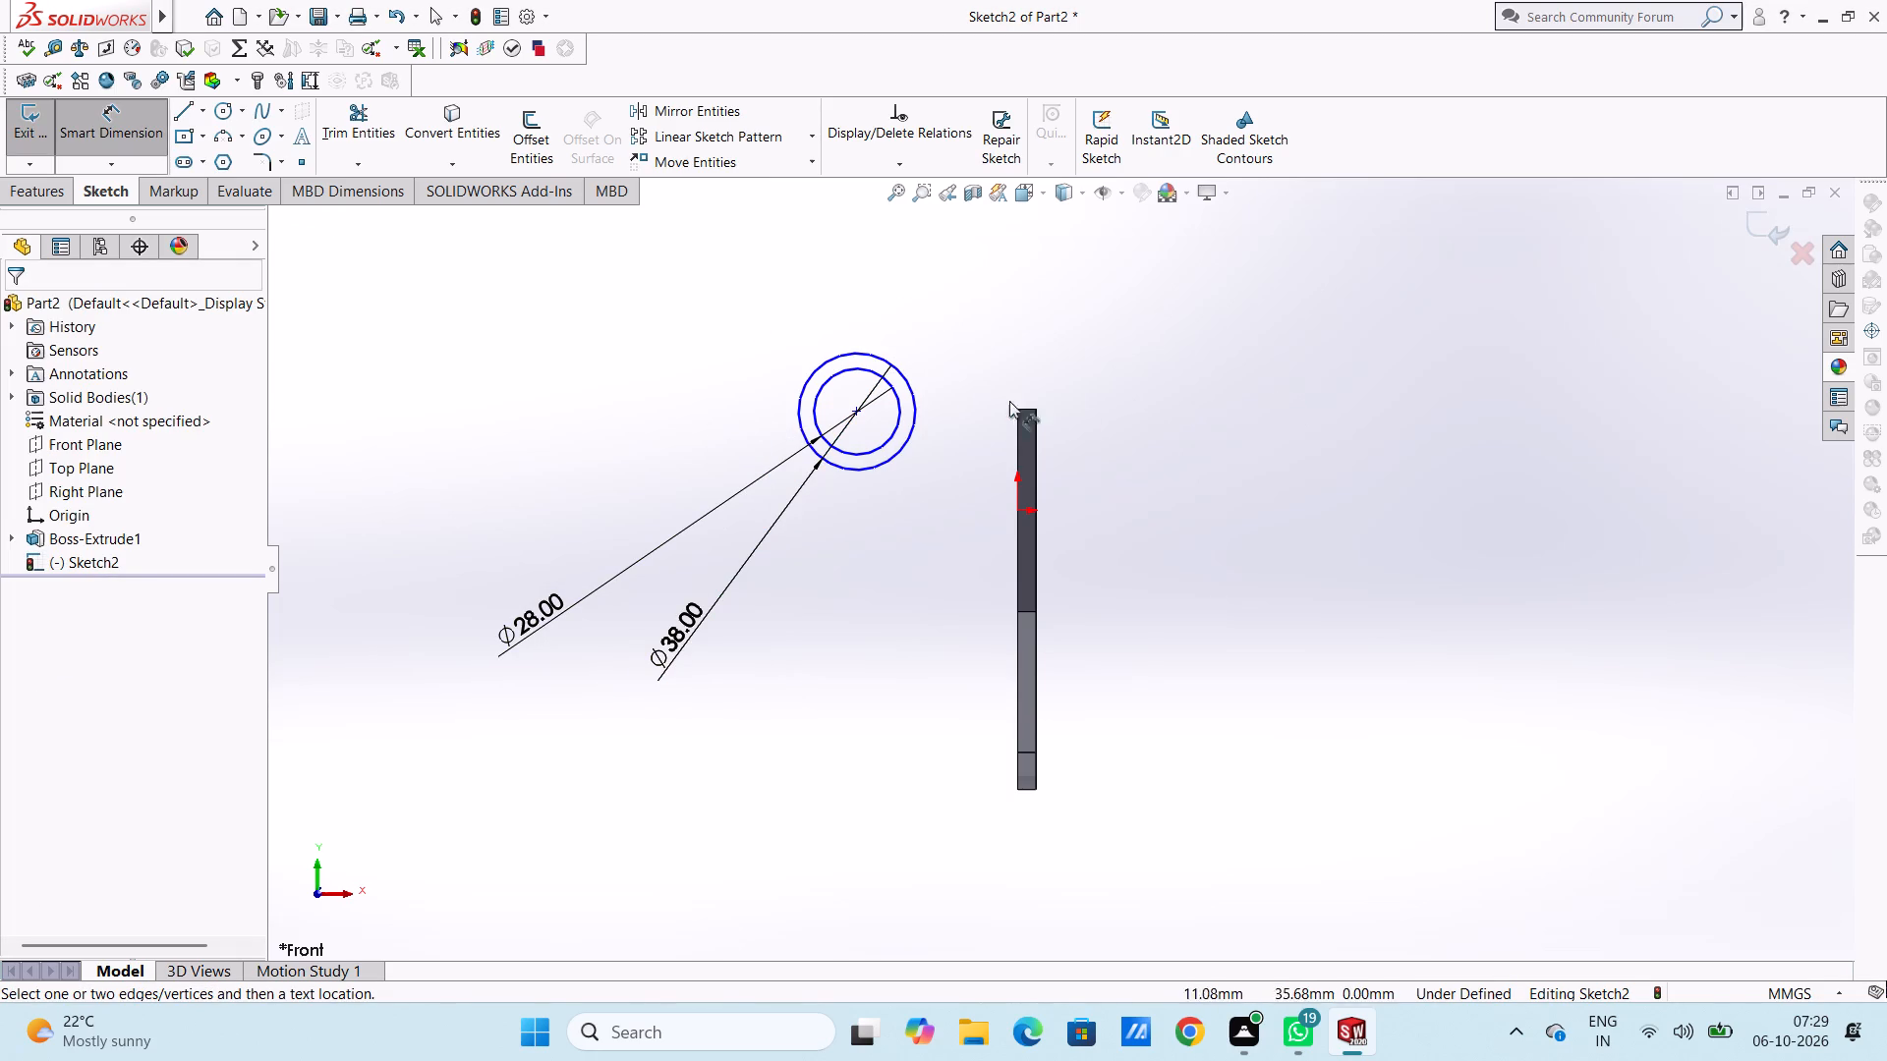
Dimension the horizontal distance from the circles' centre to the plate's left vertical edge as 19 mm.
{"action": "left_click", "coordinate": [855, 414]}
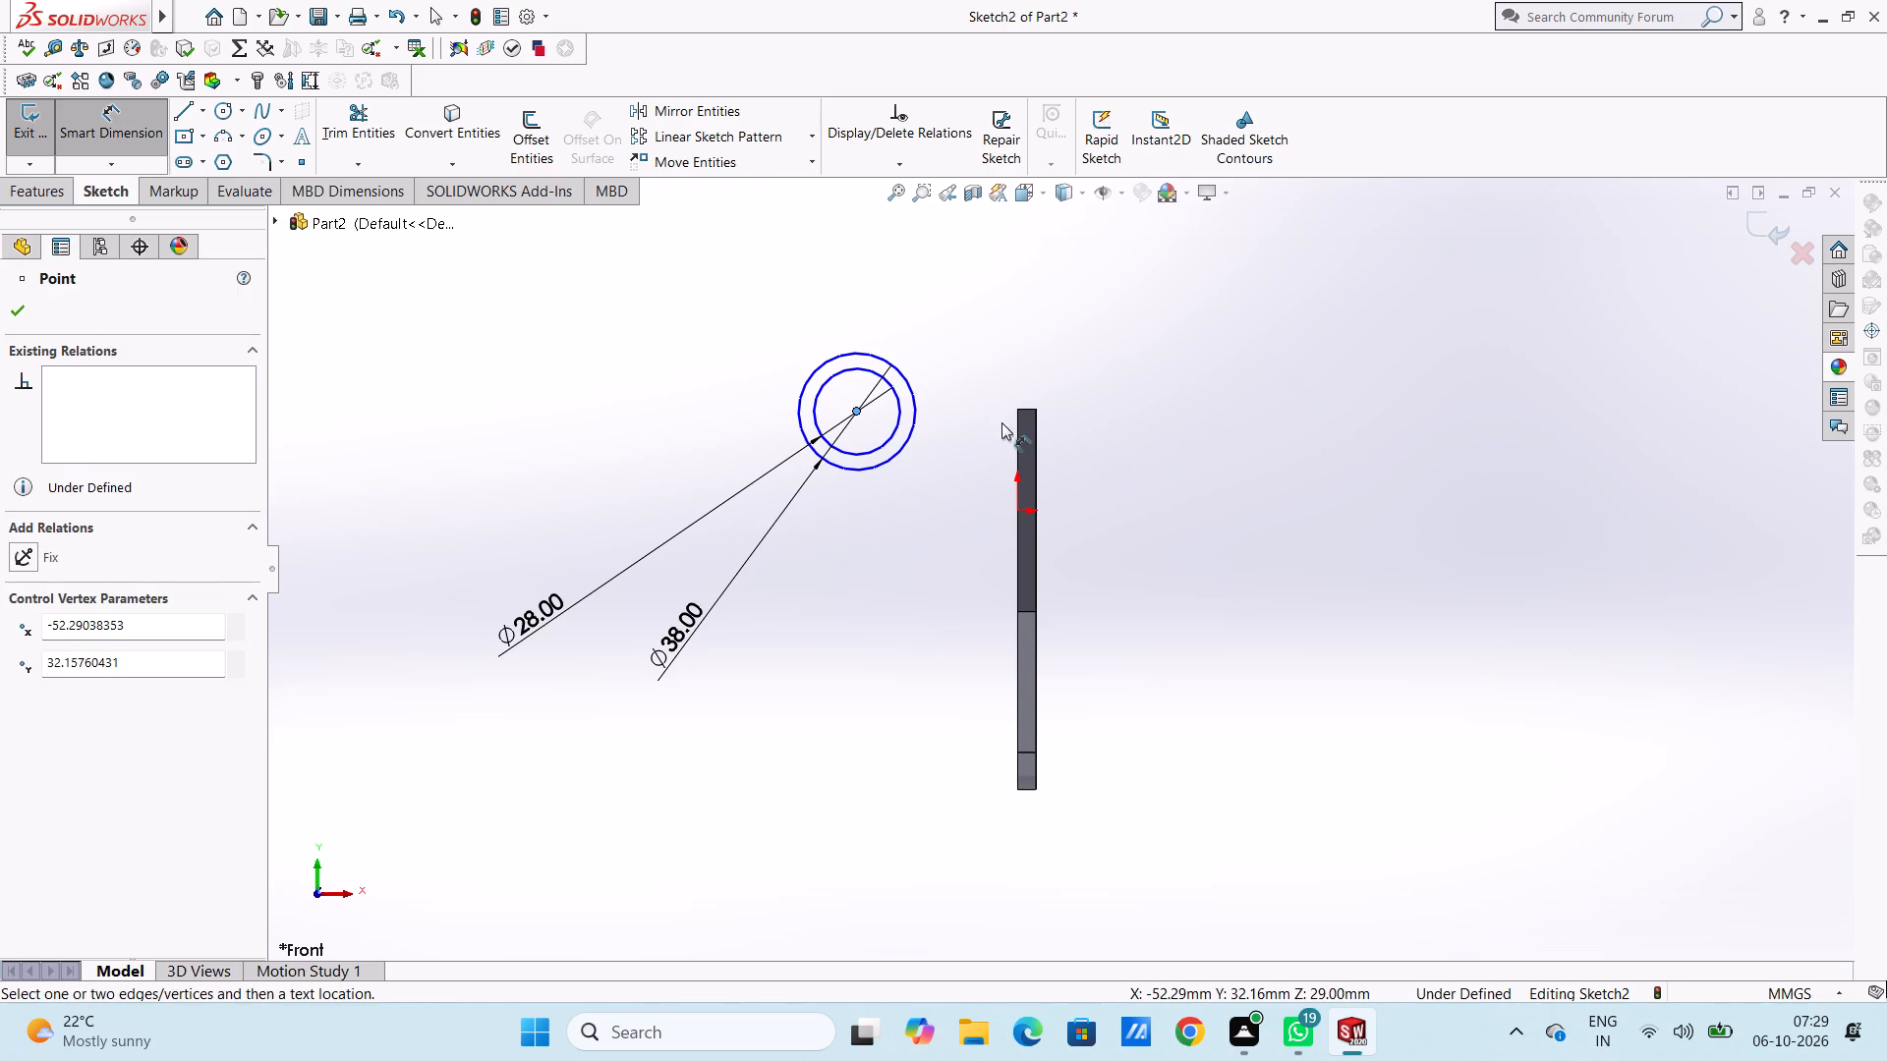
{"action": "left_click", "coordinate": [1018, 422]}
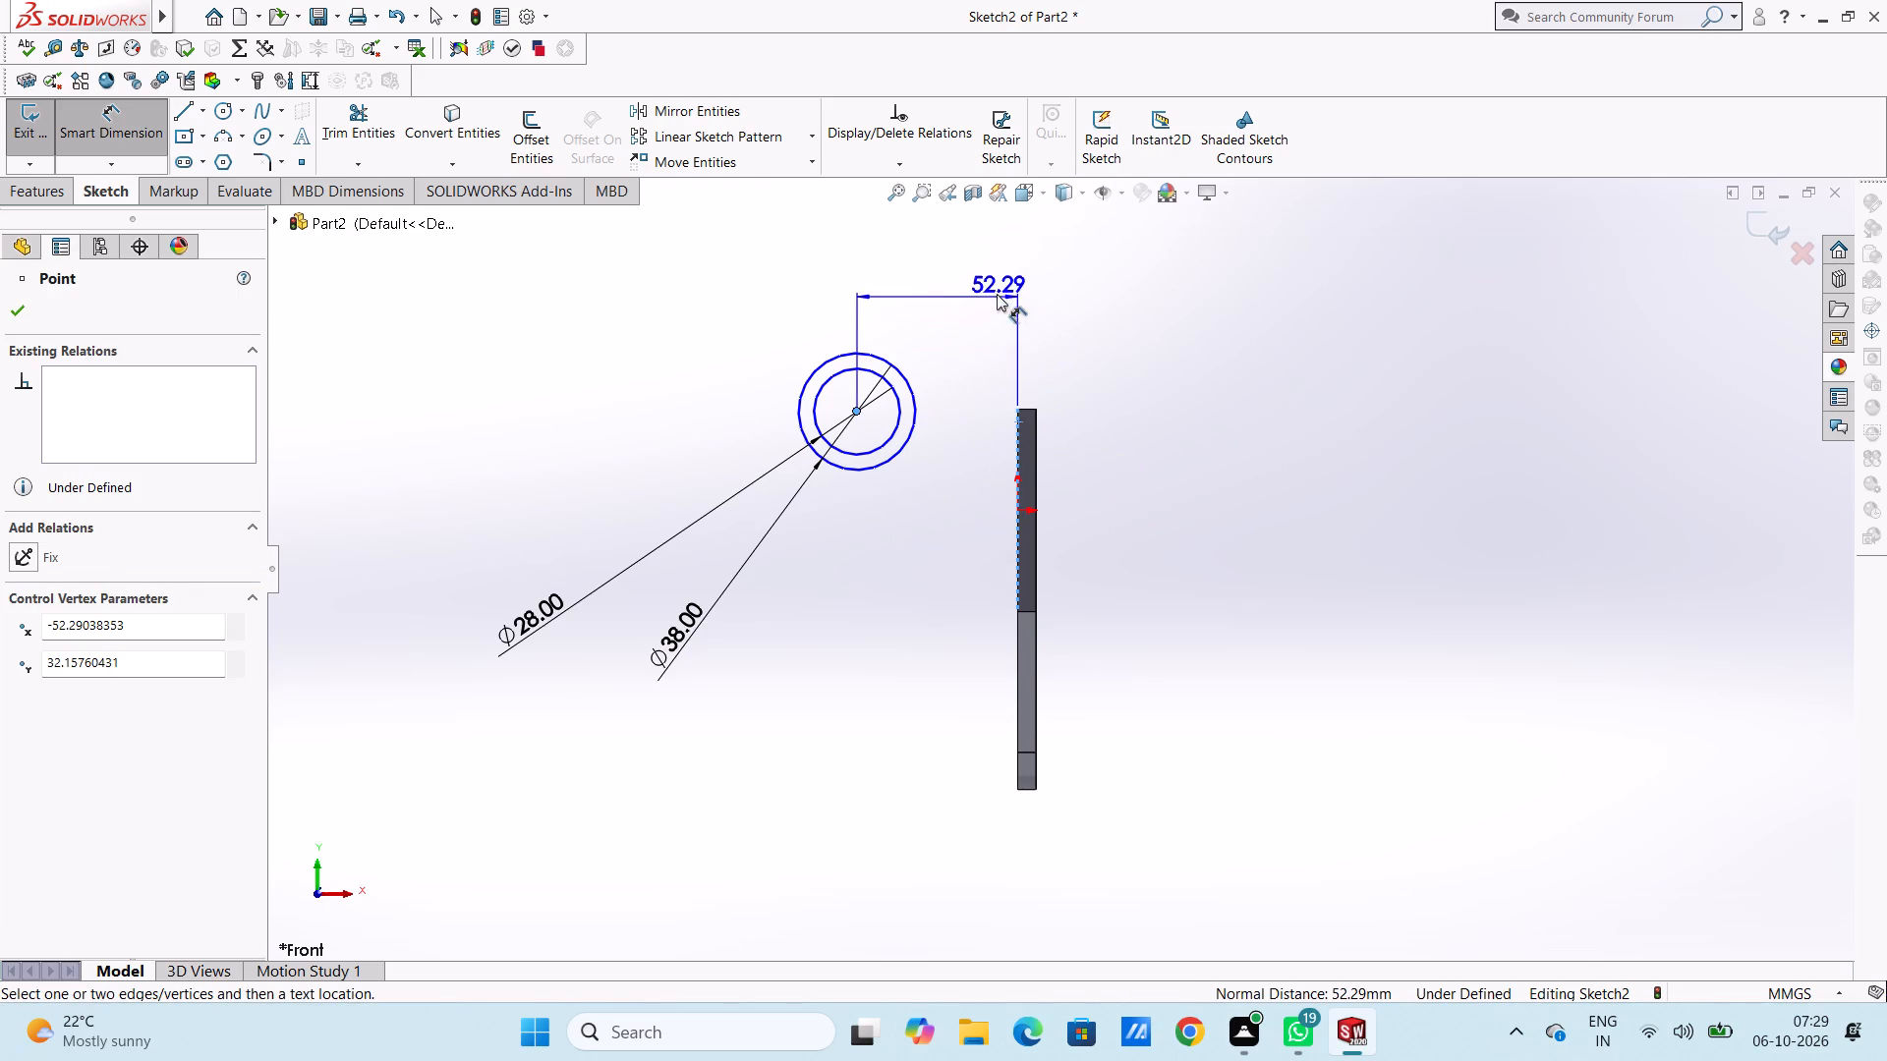
{"action": "left_click", "coordinate": [993, 274]}
{"action": "type", "text": "19"}
{"action": "key", "text": "Return"}
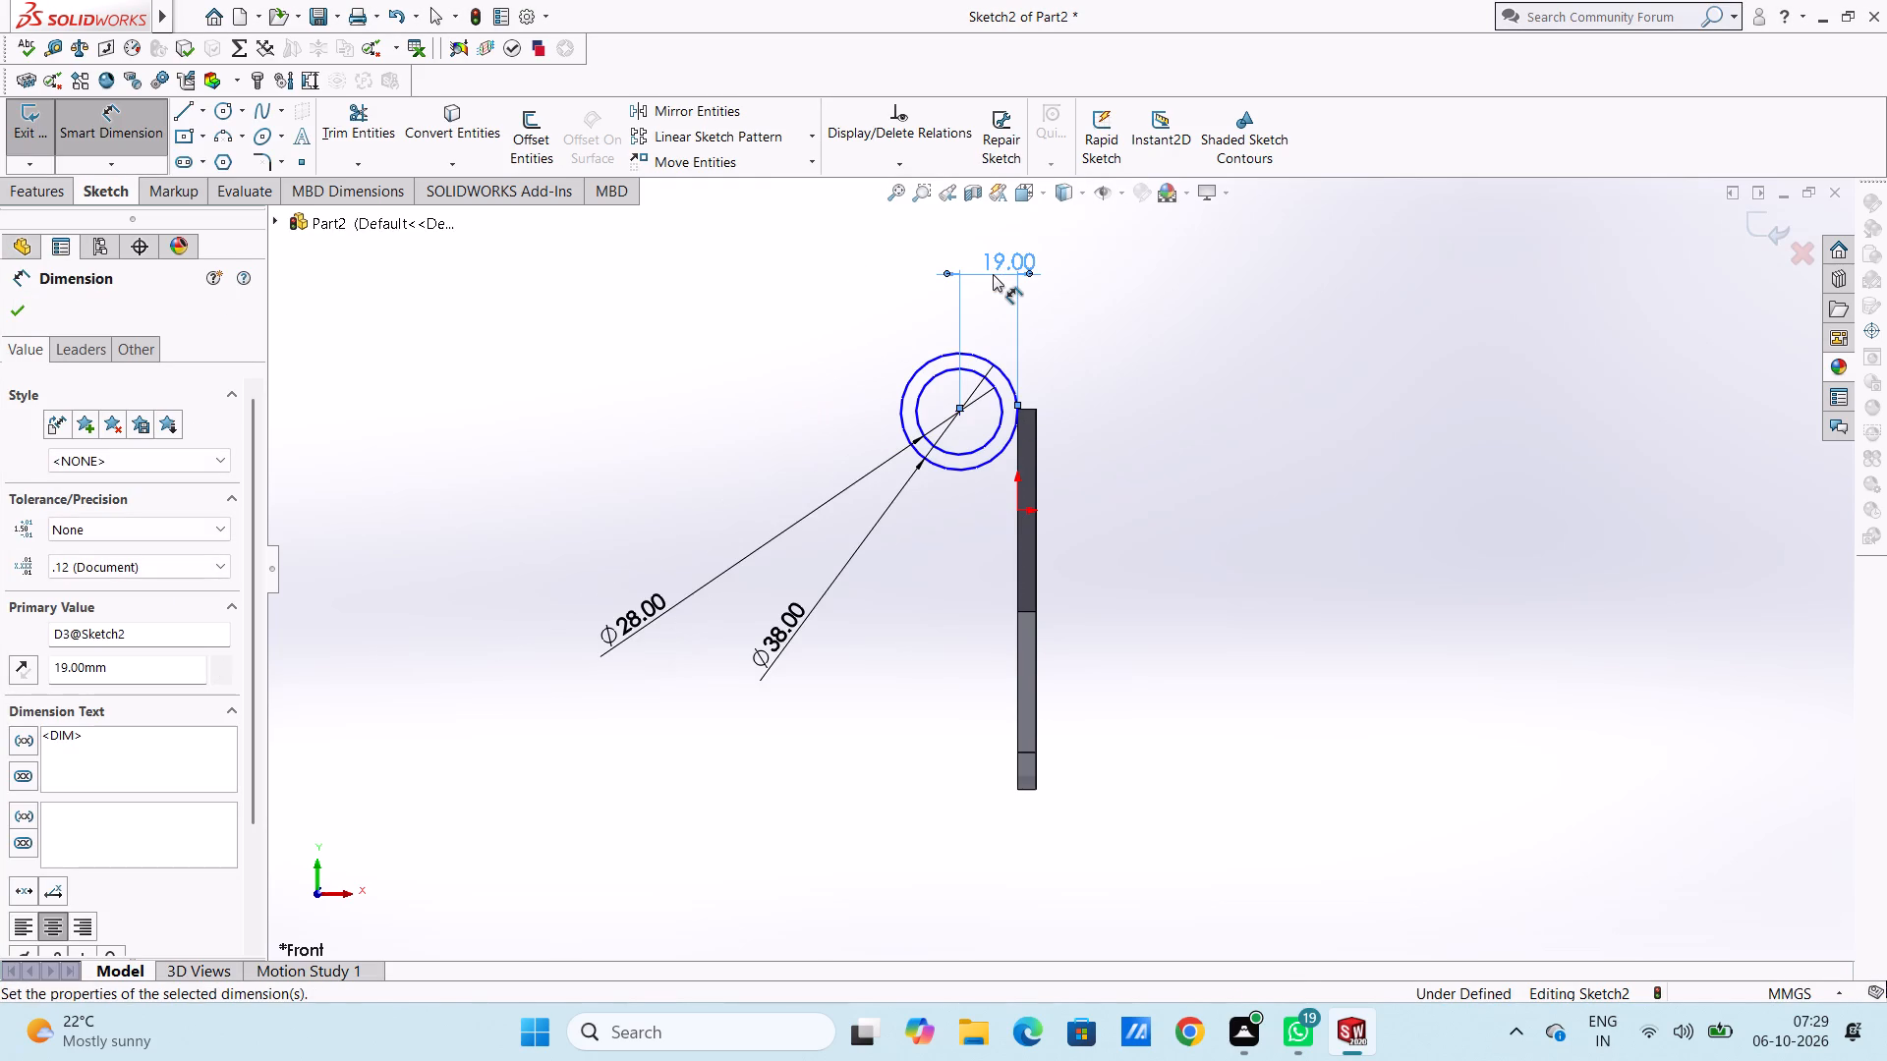
{"action": "left_click", "coordinate": [1197, 476]}
Dimension the vertical distance from the circles' centre to the plate's top edge as 0 mm.
{"action": "scroll", "coordinate": [1328, 384], "scroll_direction": "down", "scroll_amount": 1}
{"action": "middle_click", "coordinate": [1324, 383]}
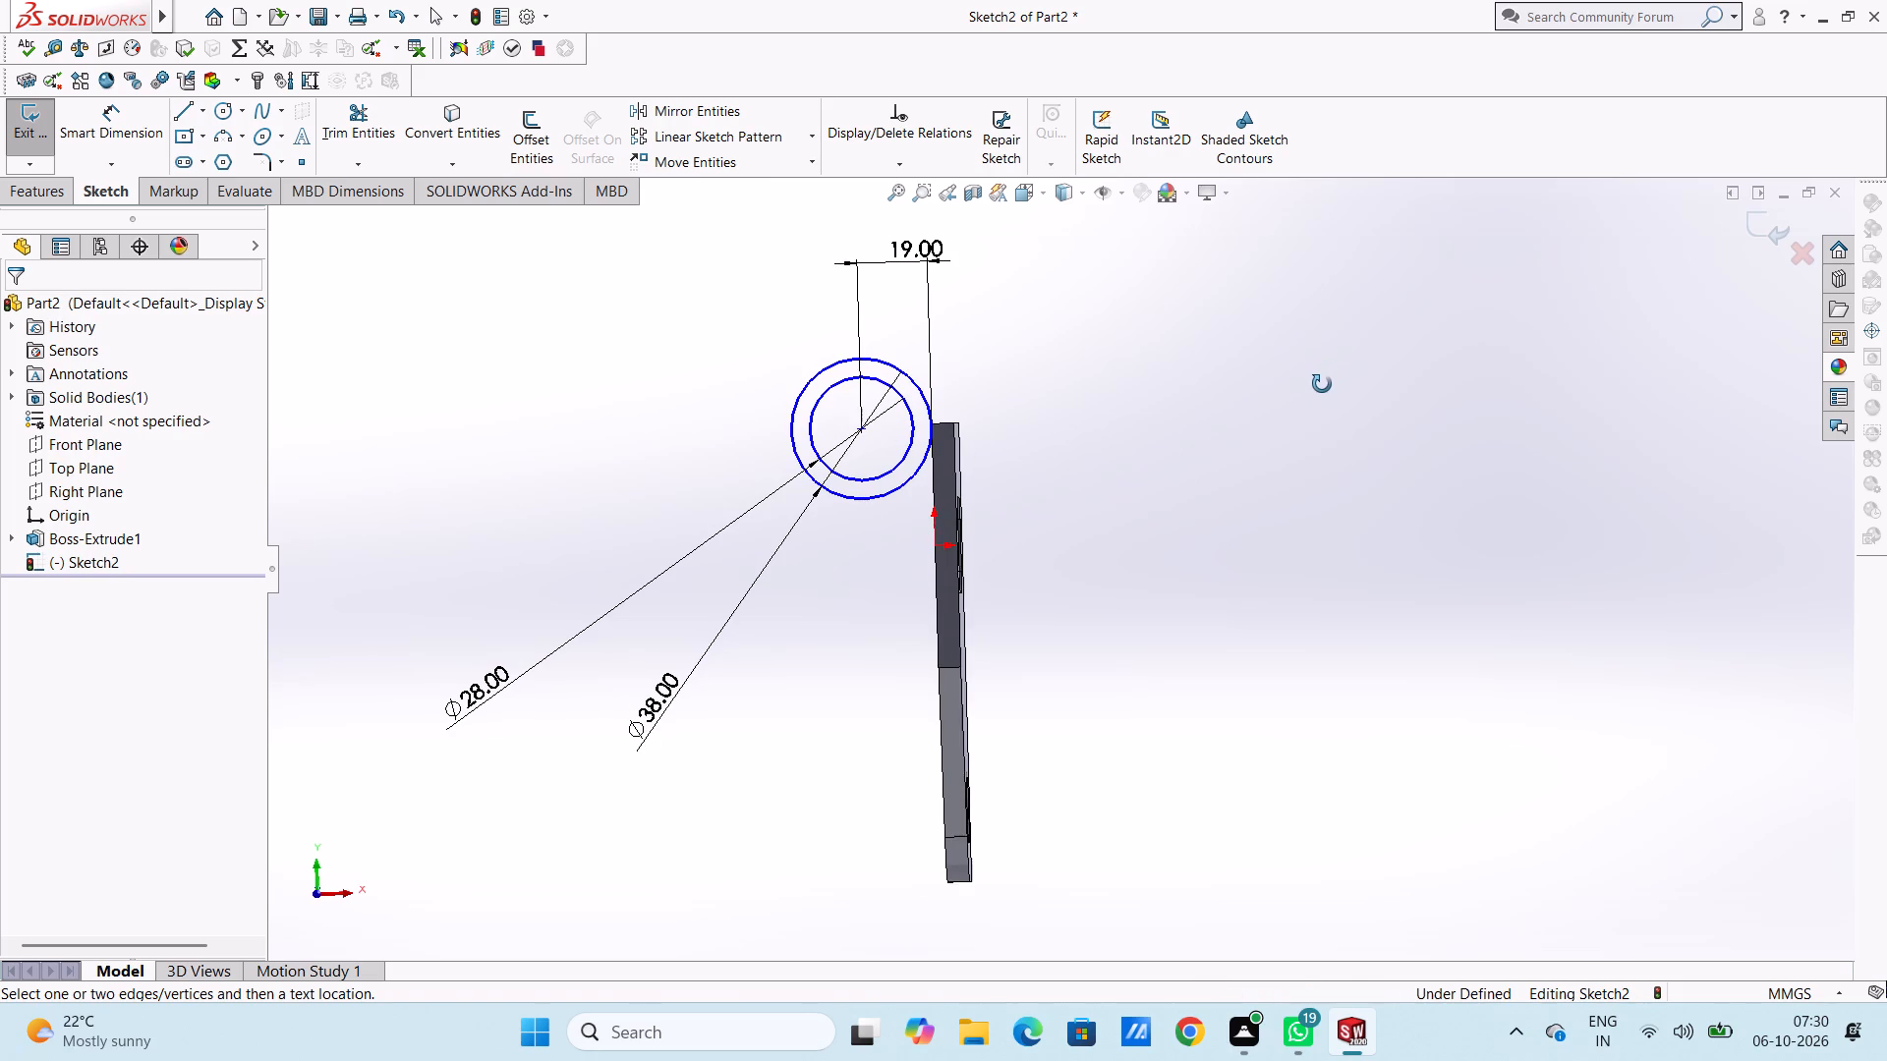
{"action": "scroll", "coordinate": [897, 428], "scroll_direction": "down", "scroll_amount": 4}
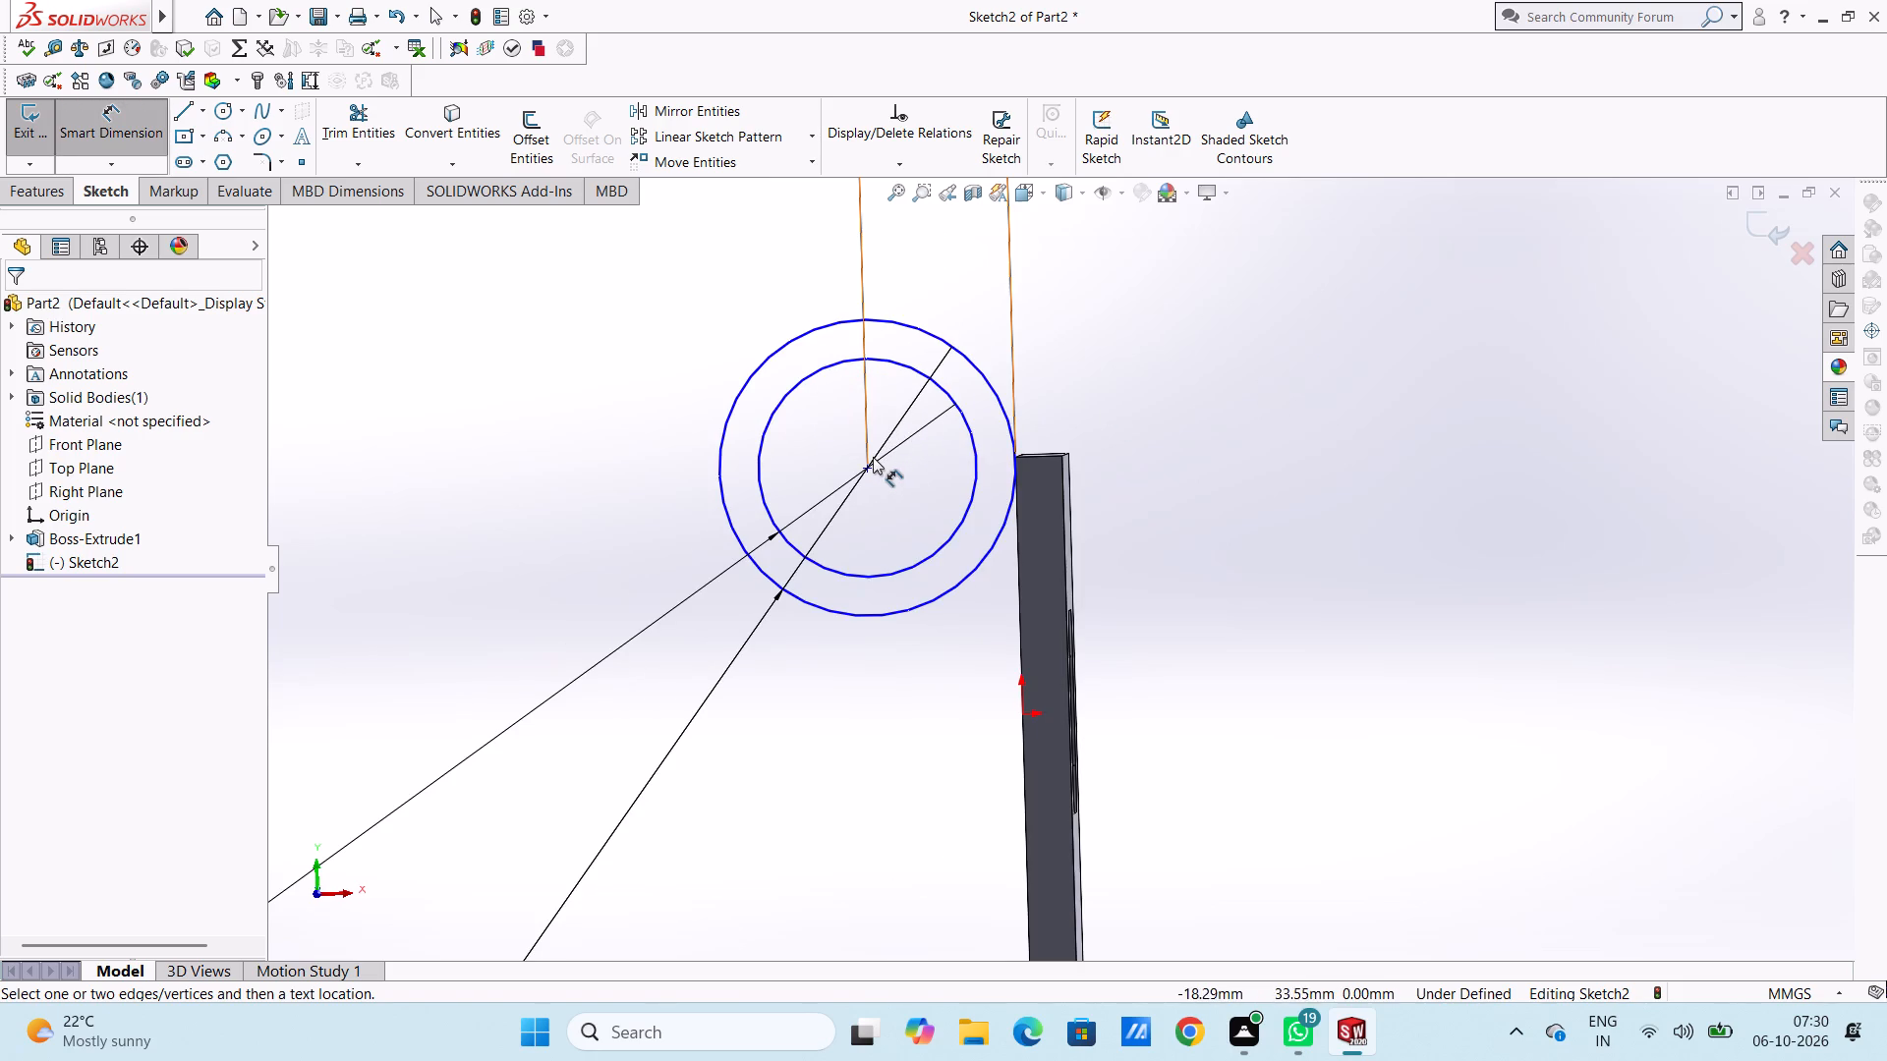
{"action": "left_click", "coordinate": [862, 471]}
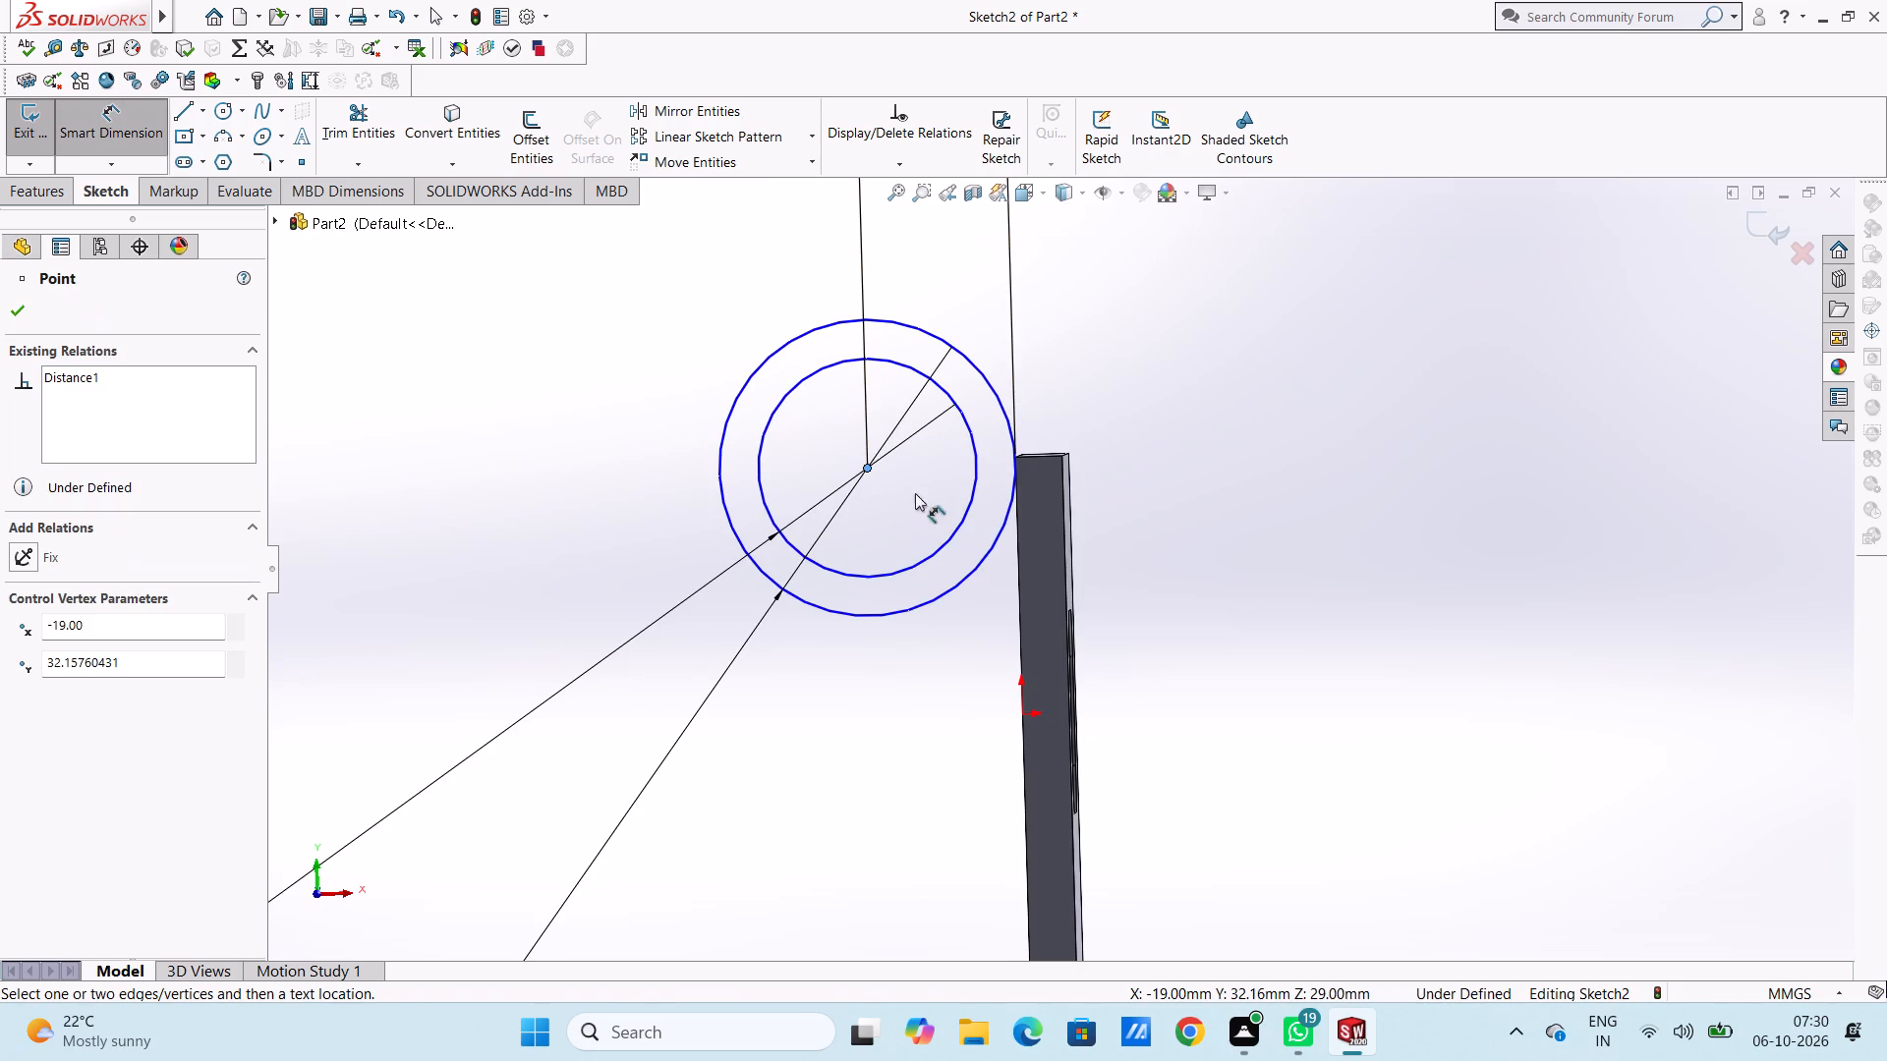
{"action": "left_click", "coordinate": [1042, 457]}
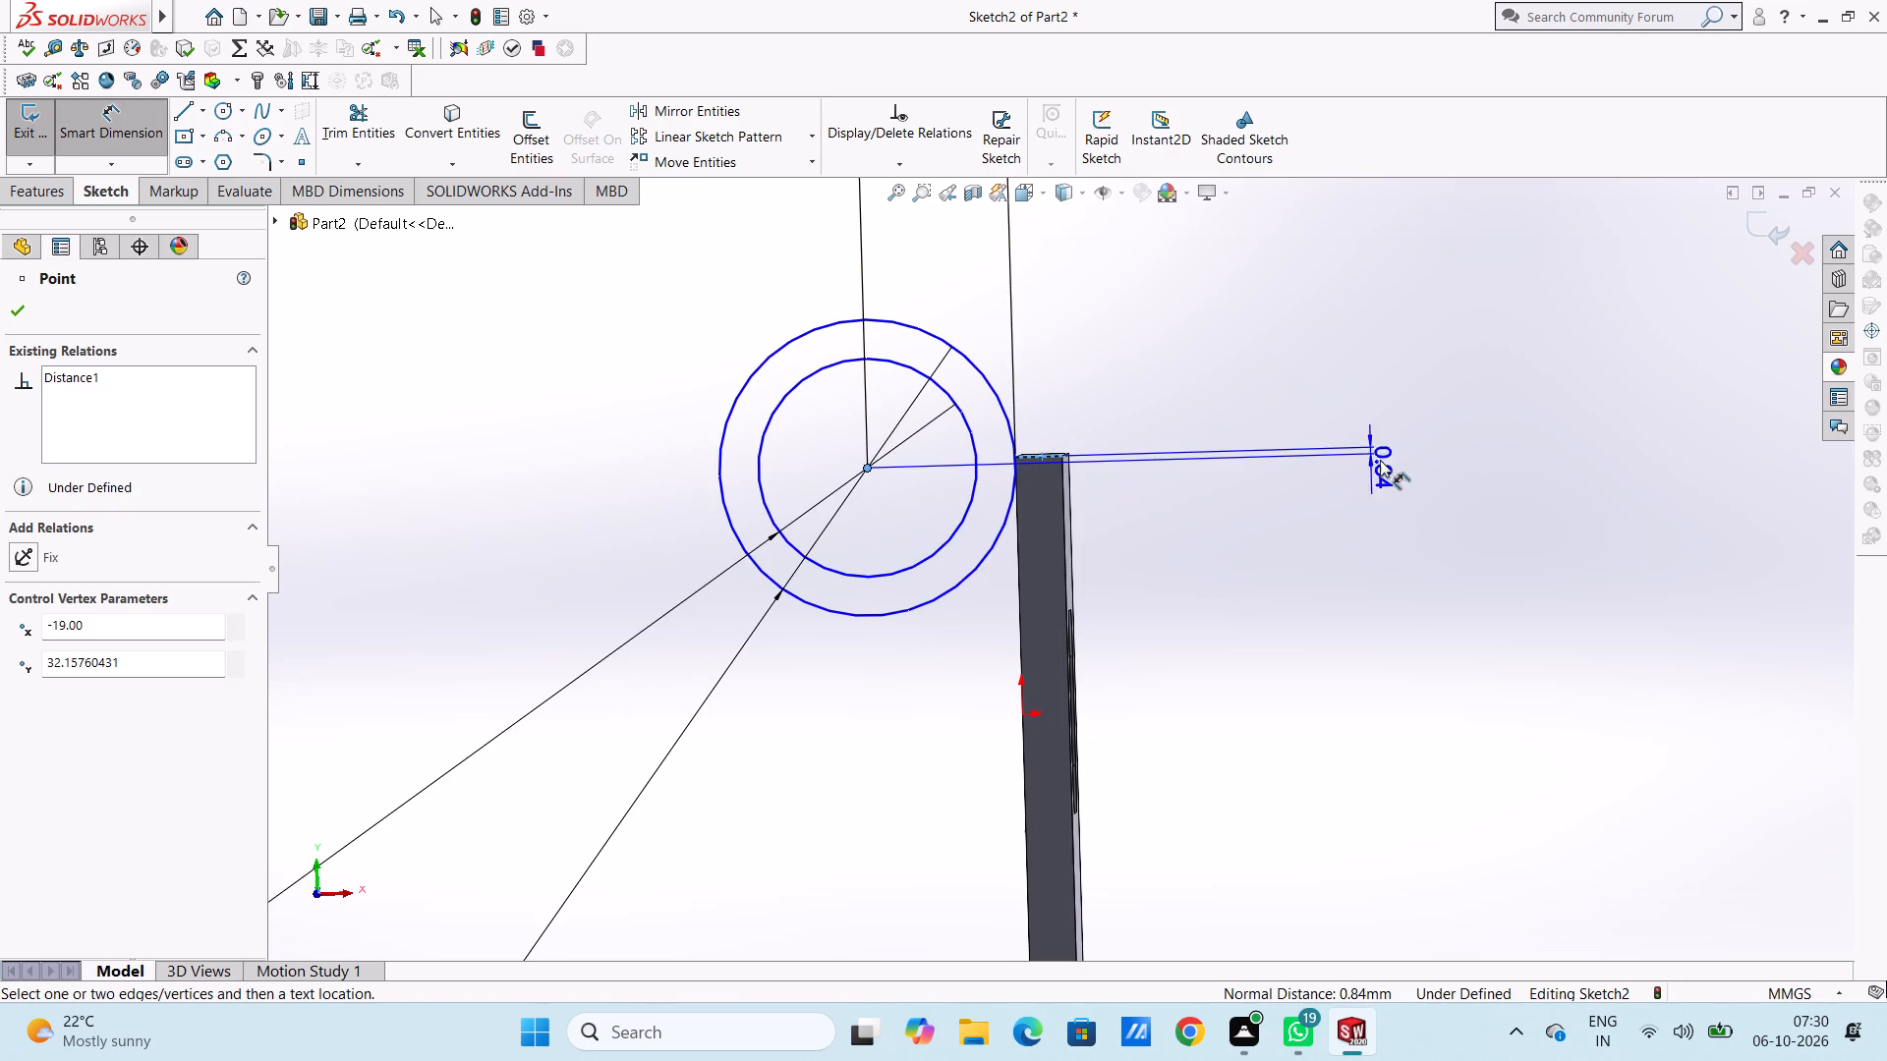
{"action": "left_click", "coordinate": [1423, 452]}
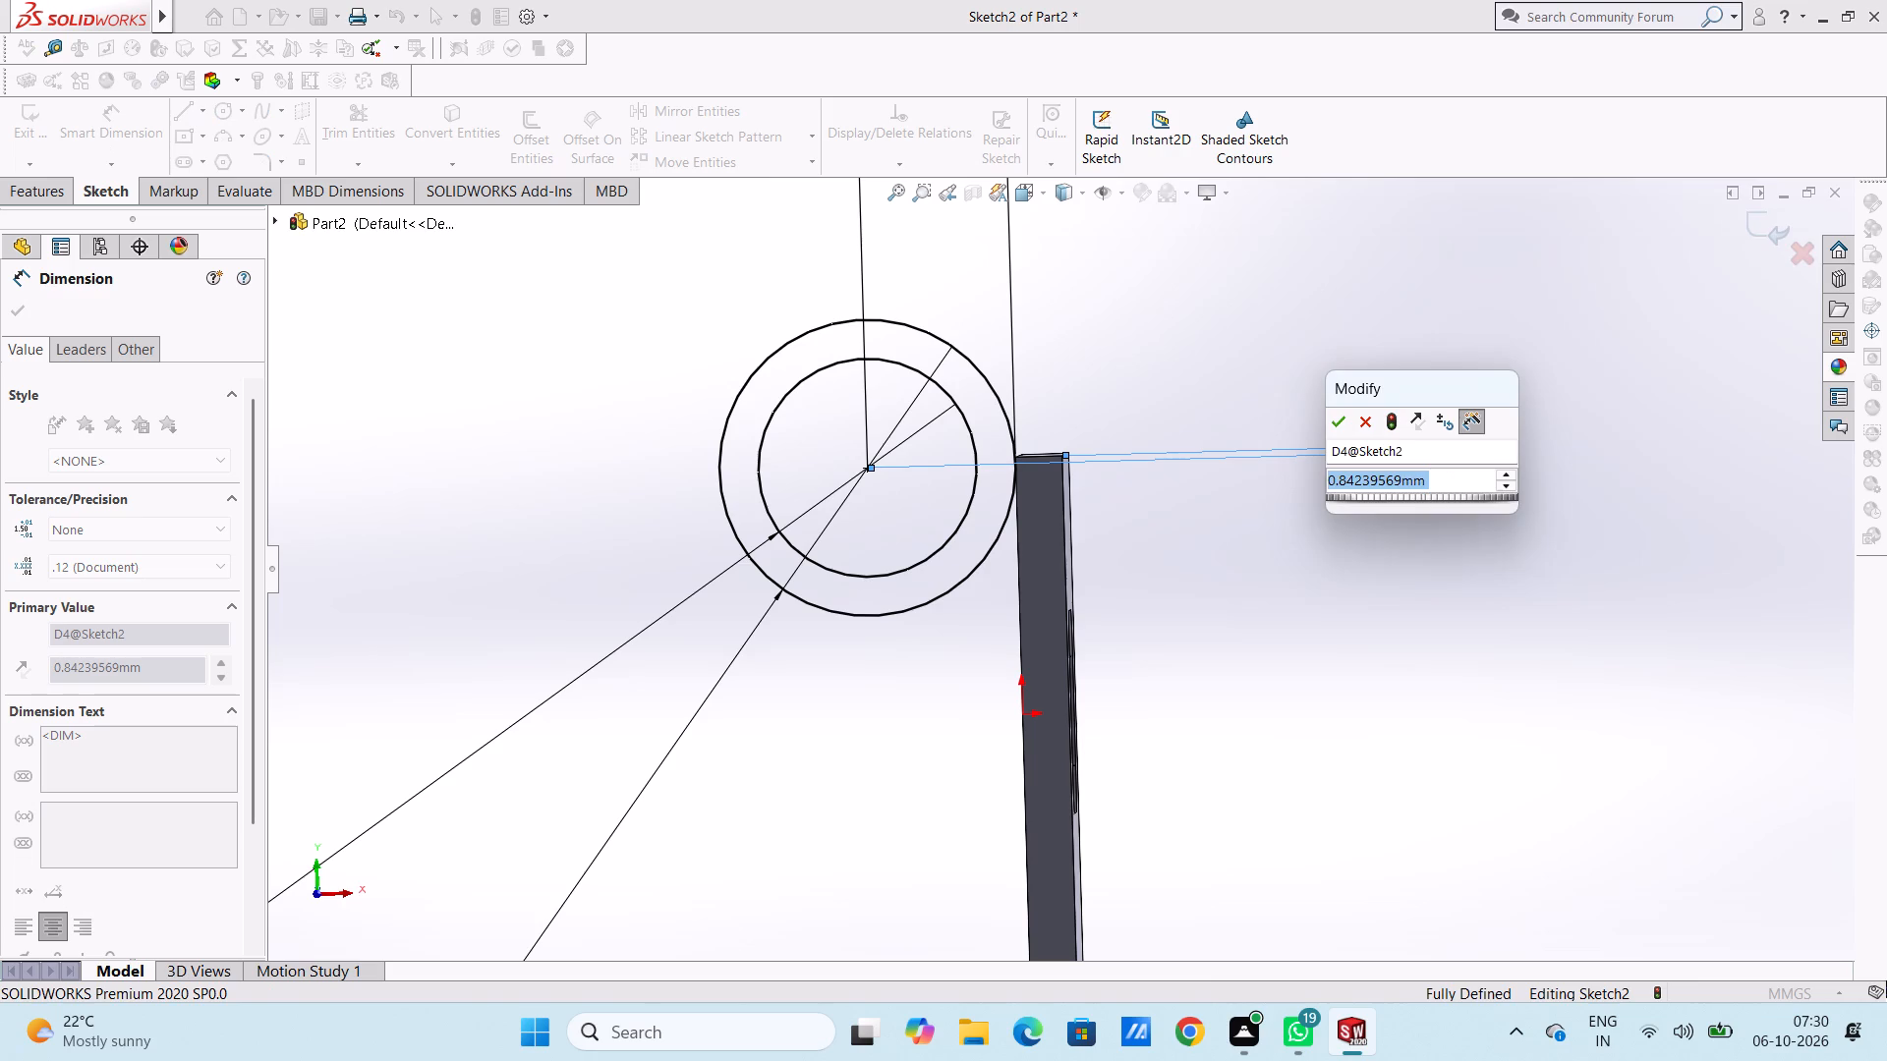
{"action": "key", "text": "0"}
{"action": "key", "text": "Return"}
{"action": "left_click", "coordinate": [1278, 384]}
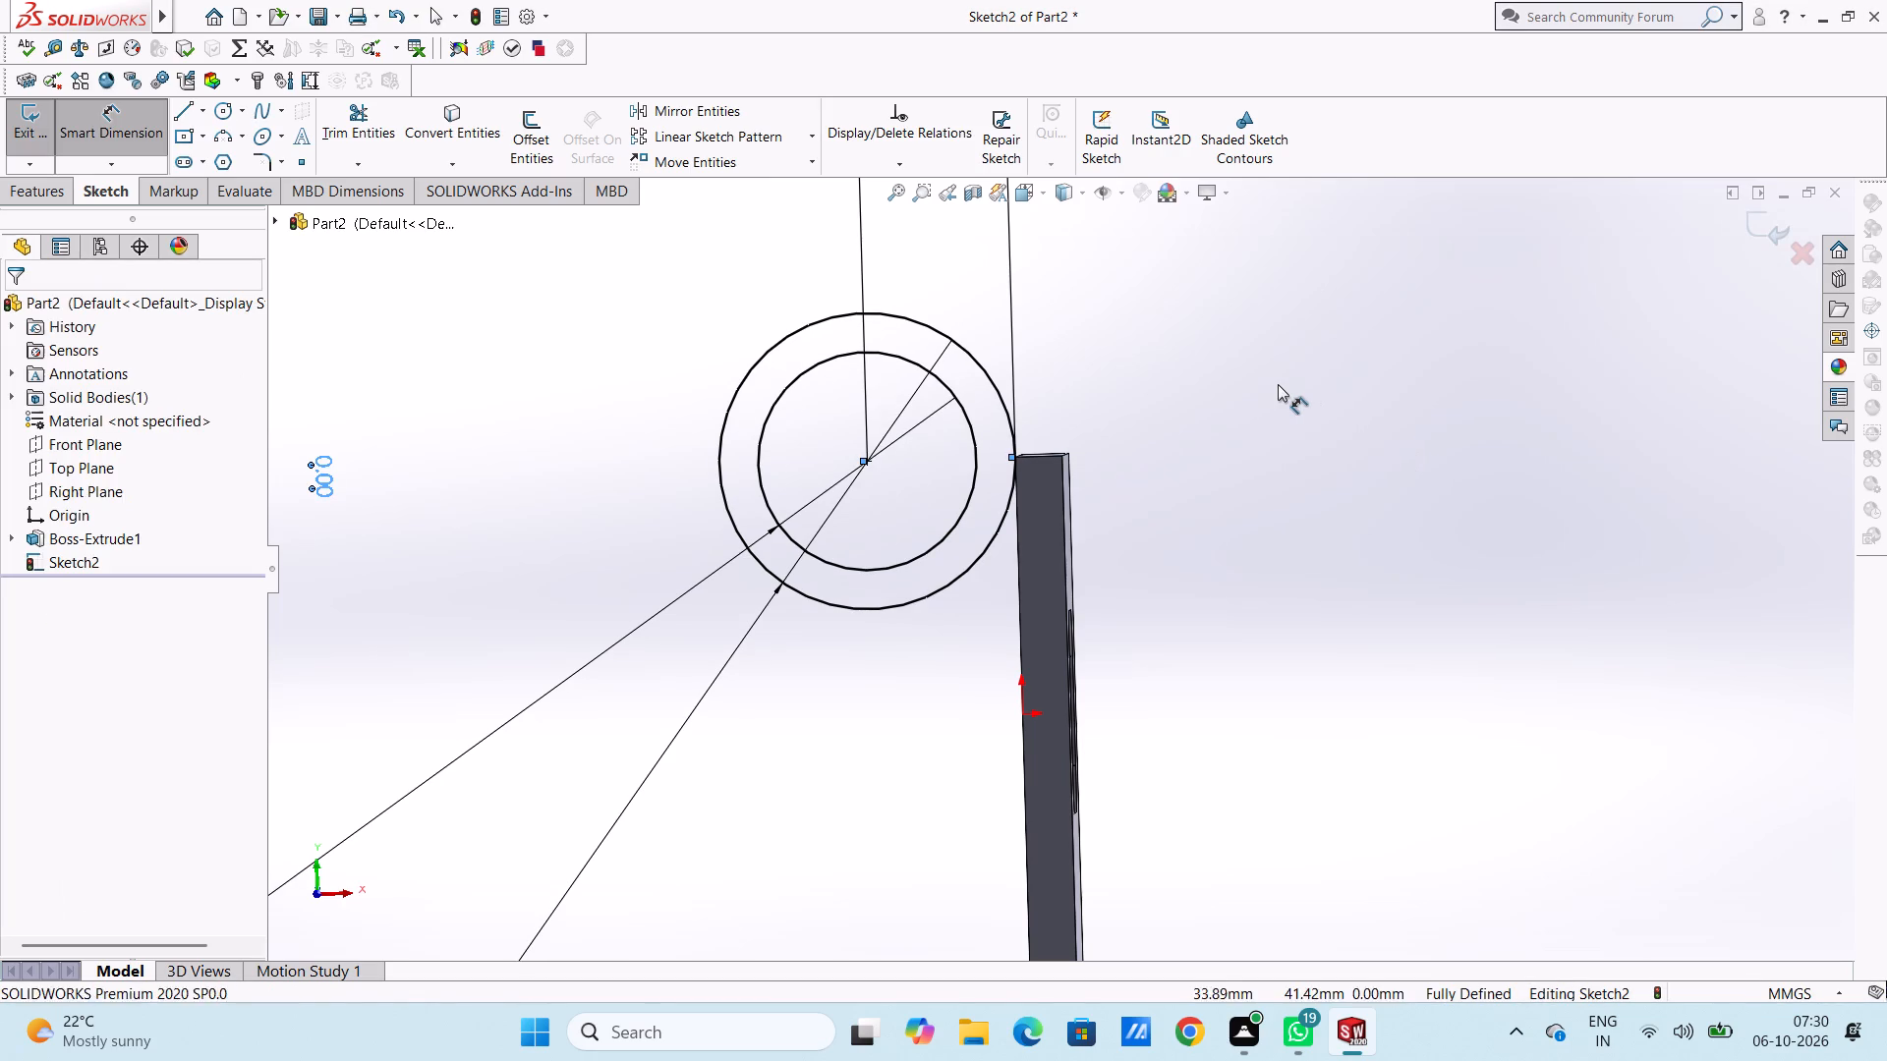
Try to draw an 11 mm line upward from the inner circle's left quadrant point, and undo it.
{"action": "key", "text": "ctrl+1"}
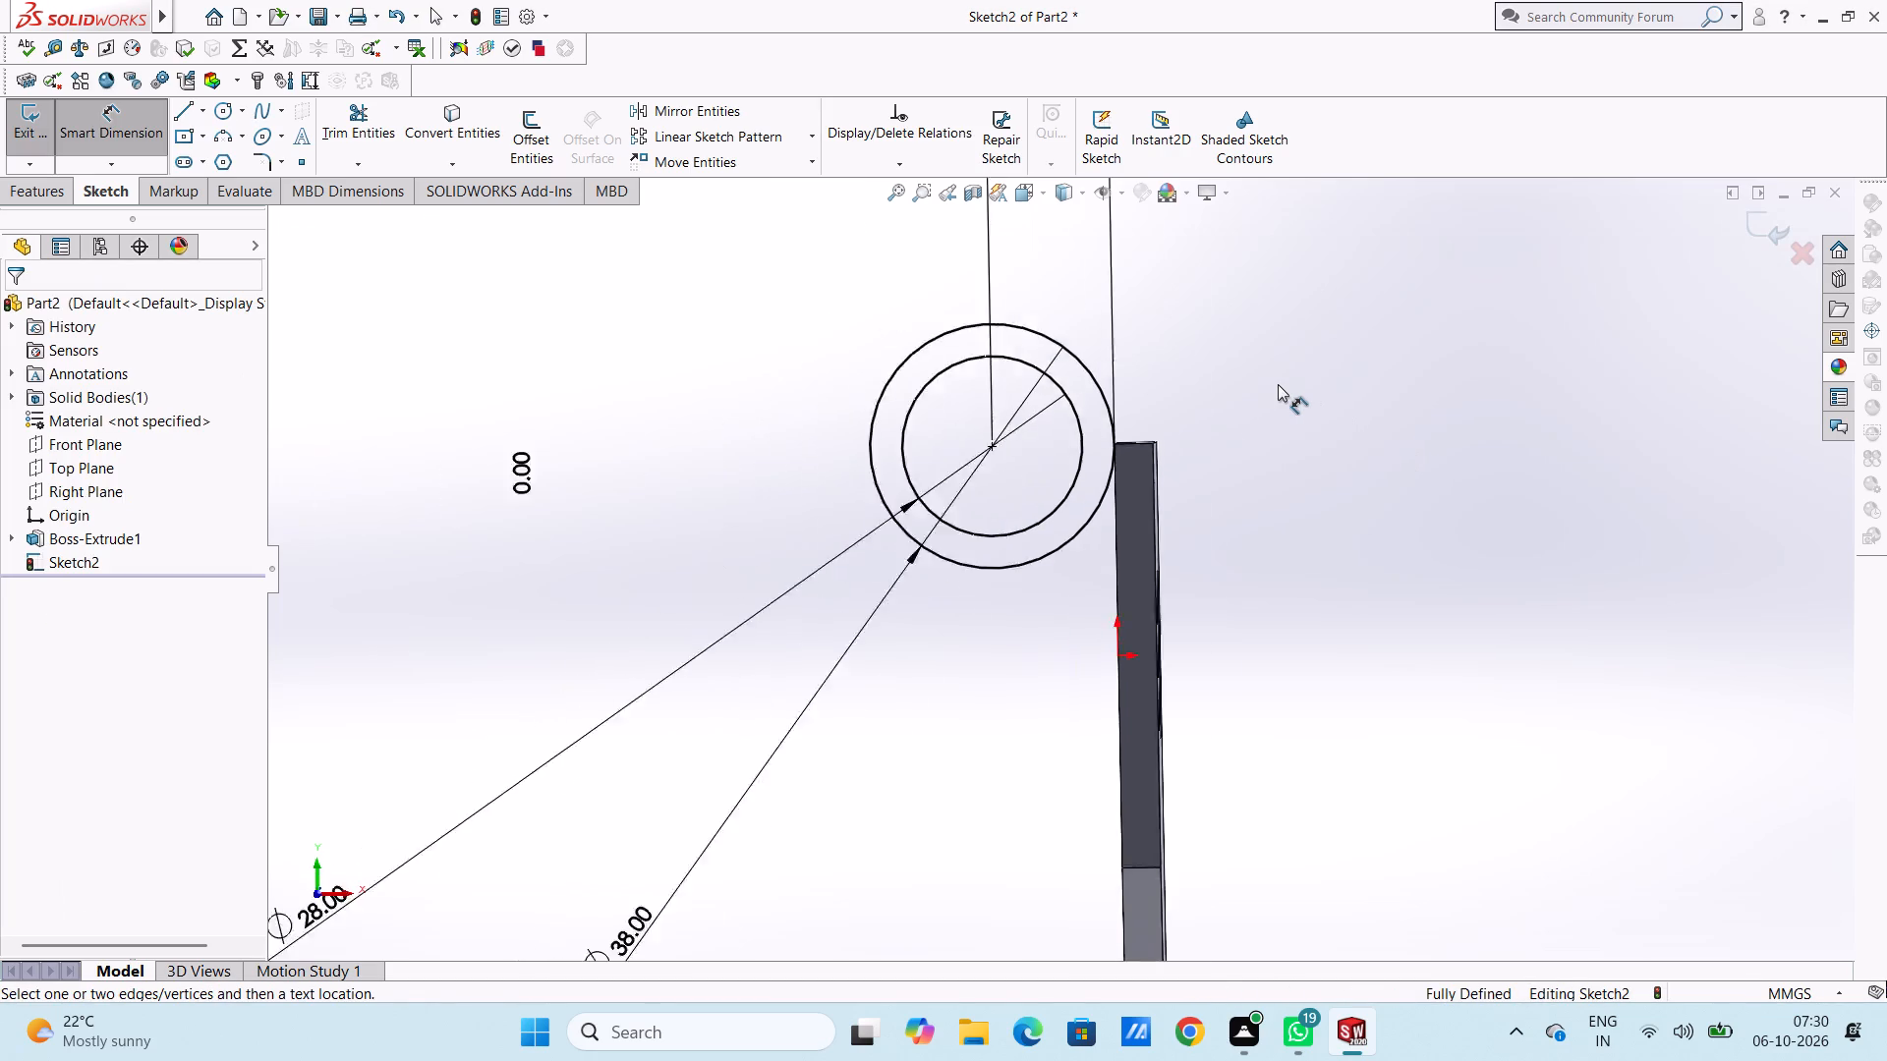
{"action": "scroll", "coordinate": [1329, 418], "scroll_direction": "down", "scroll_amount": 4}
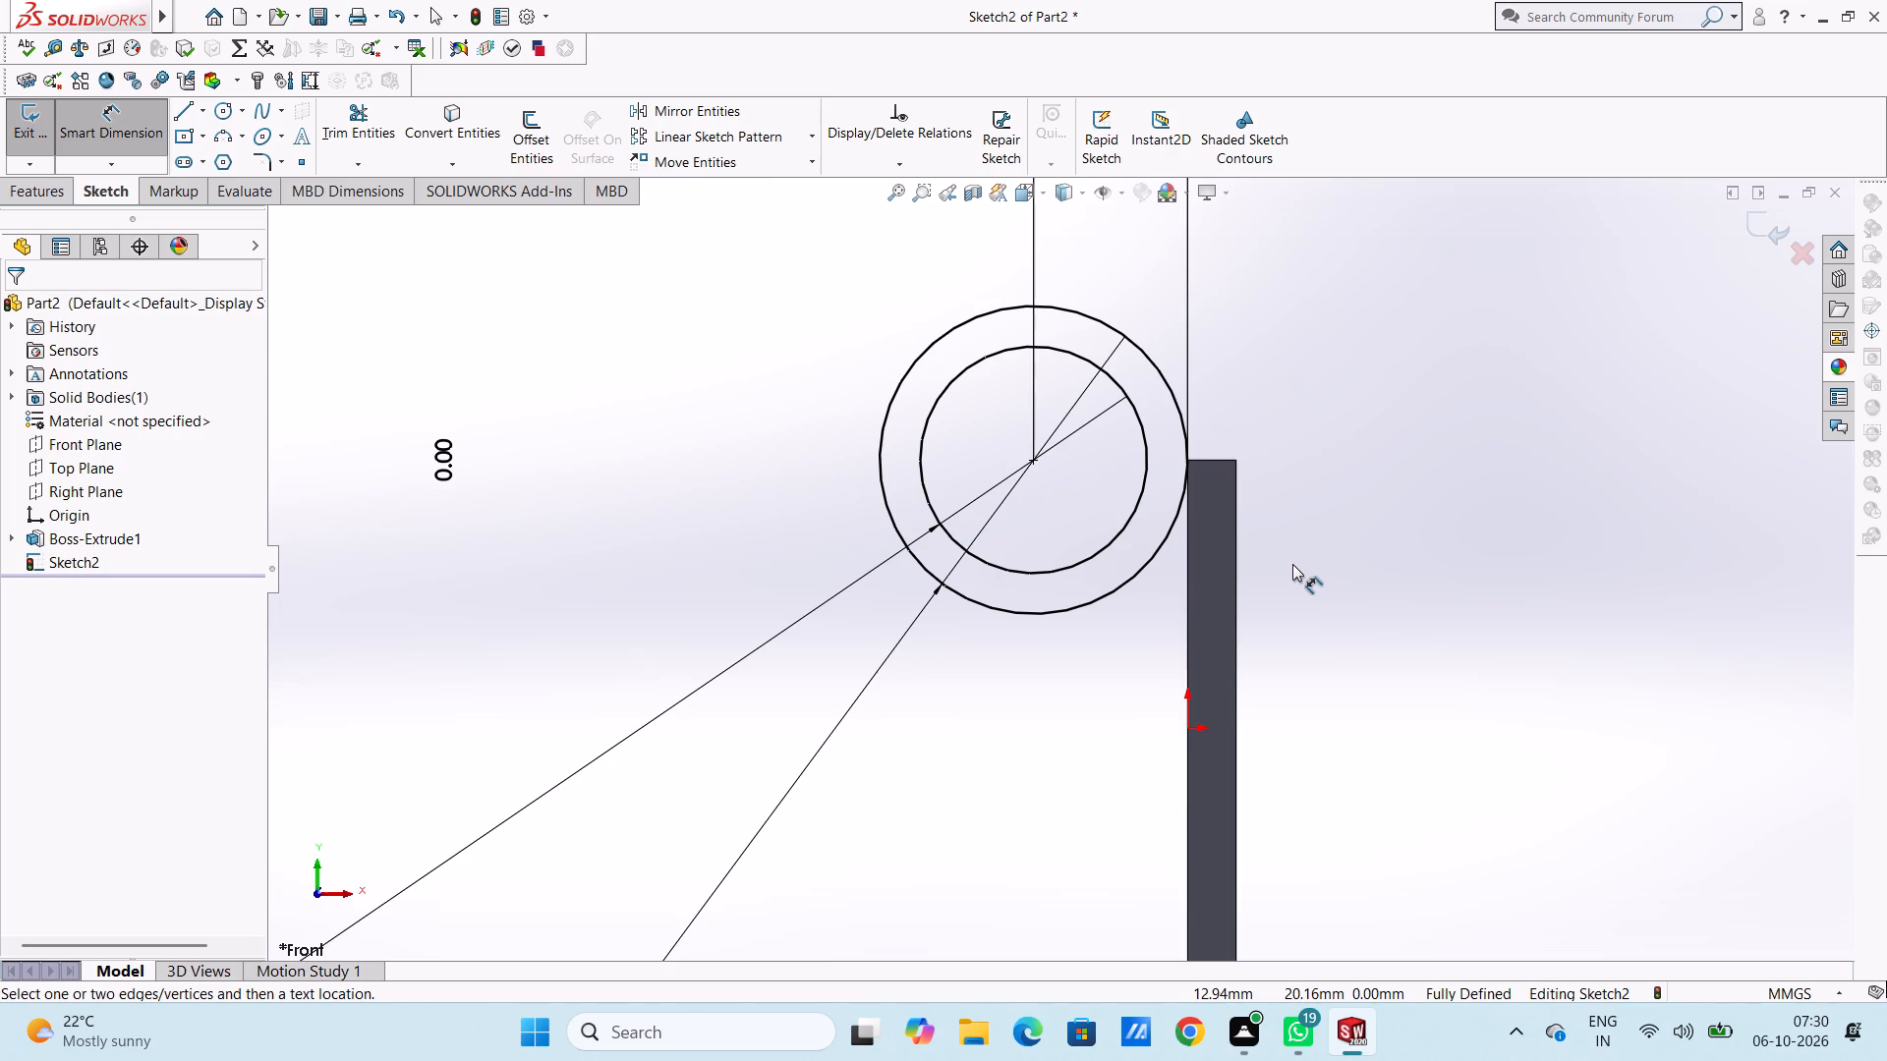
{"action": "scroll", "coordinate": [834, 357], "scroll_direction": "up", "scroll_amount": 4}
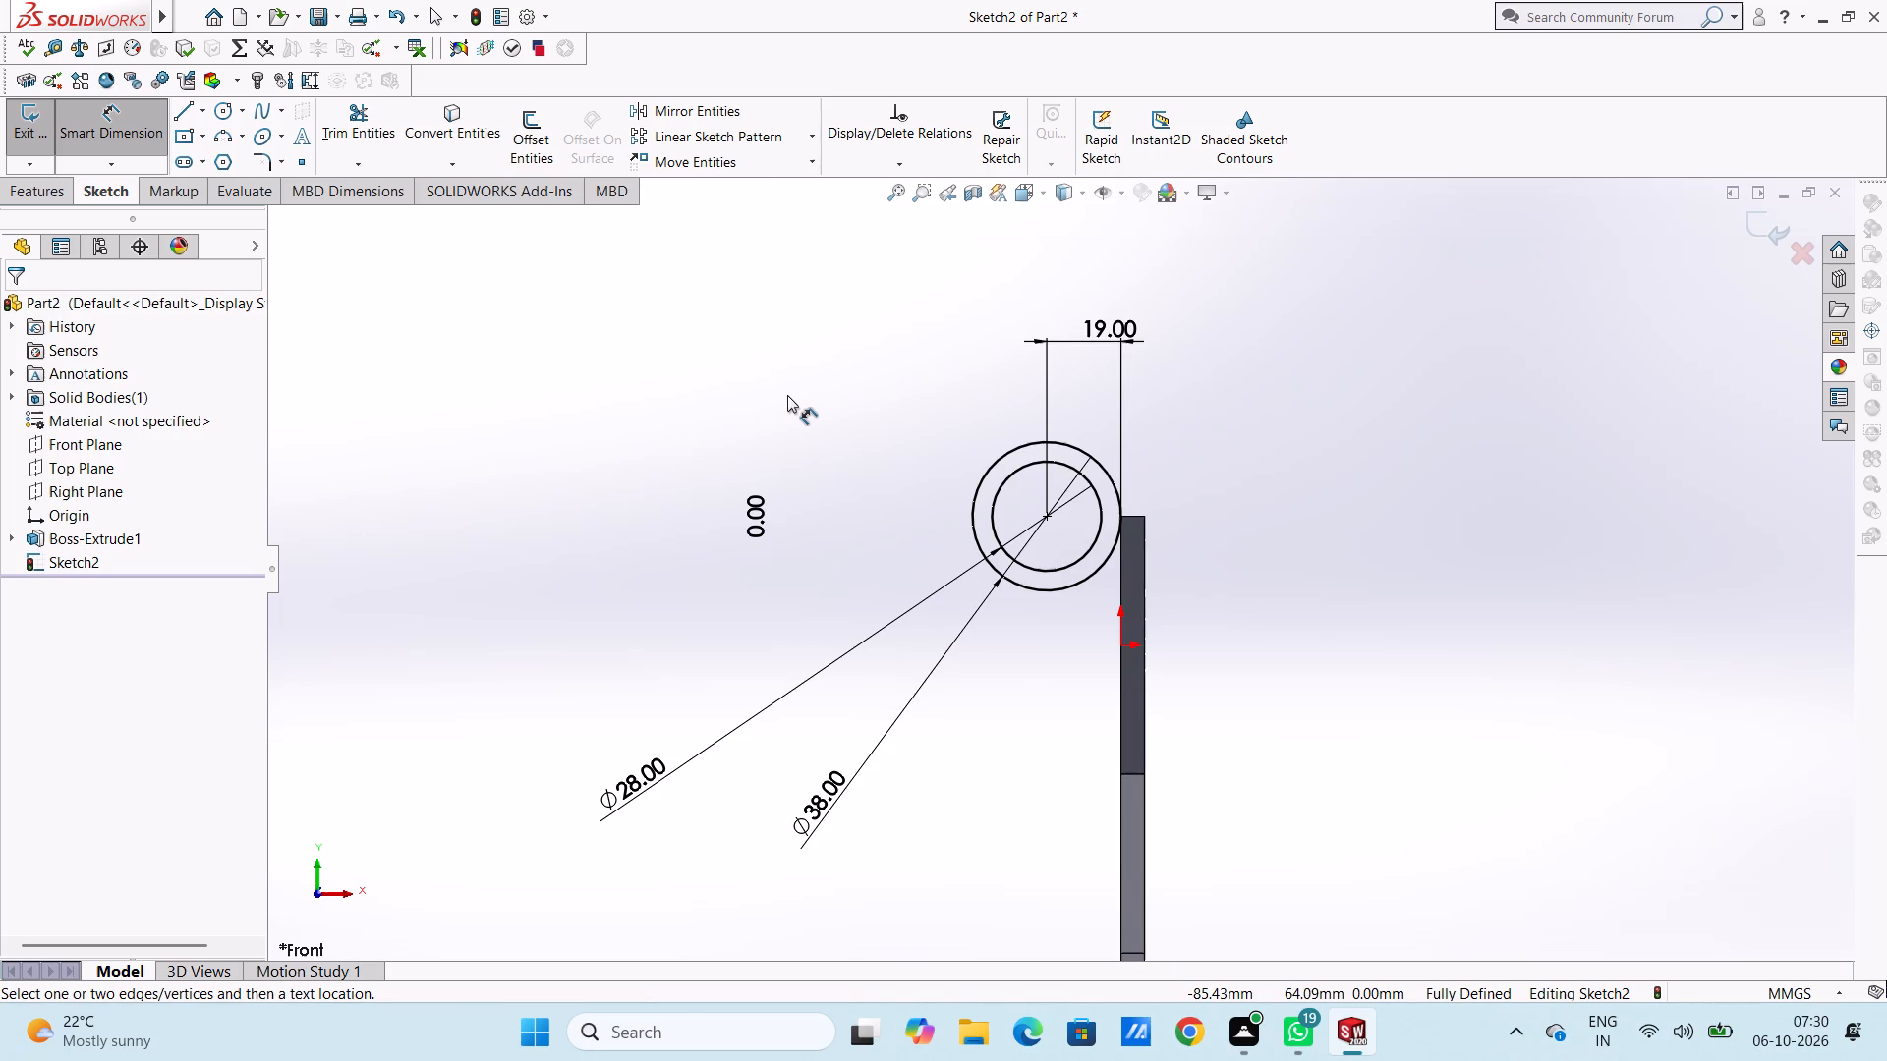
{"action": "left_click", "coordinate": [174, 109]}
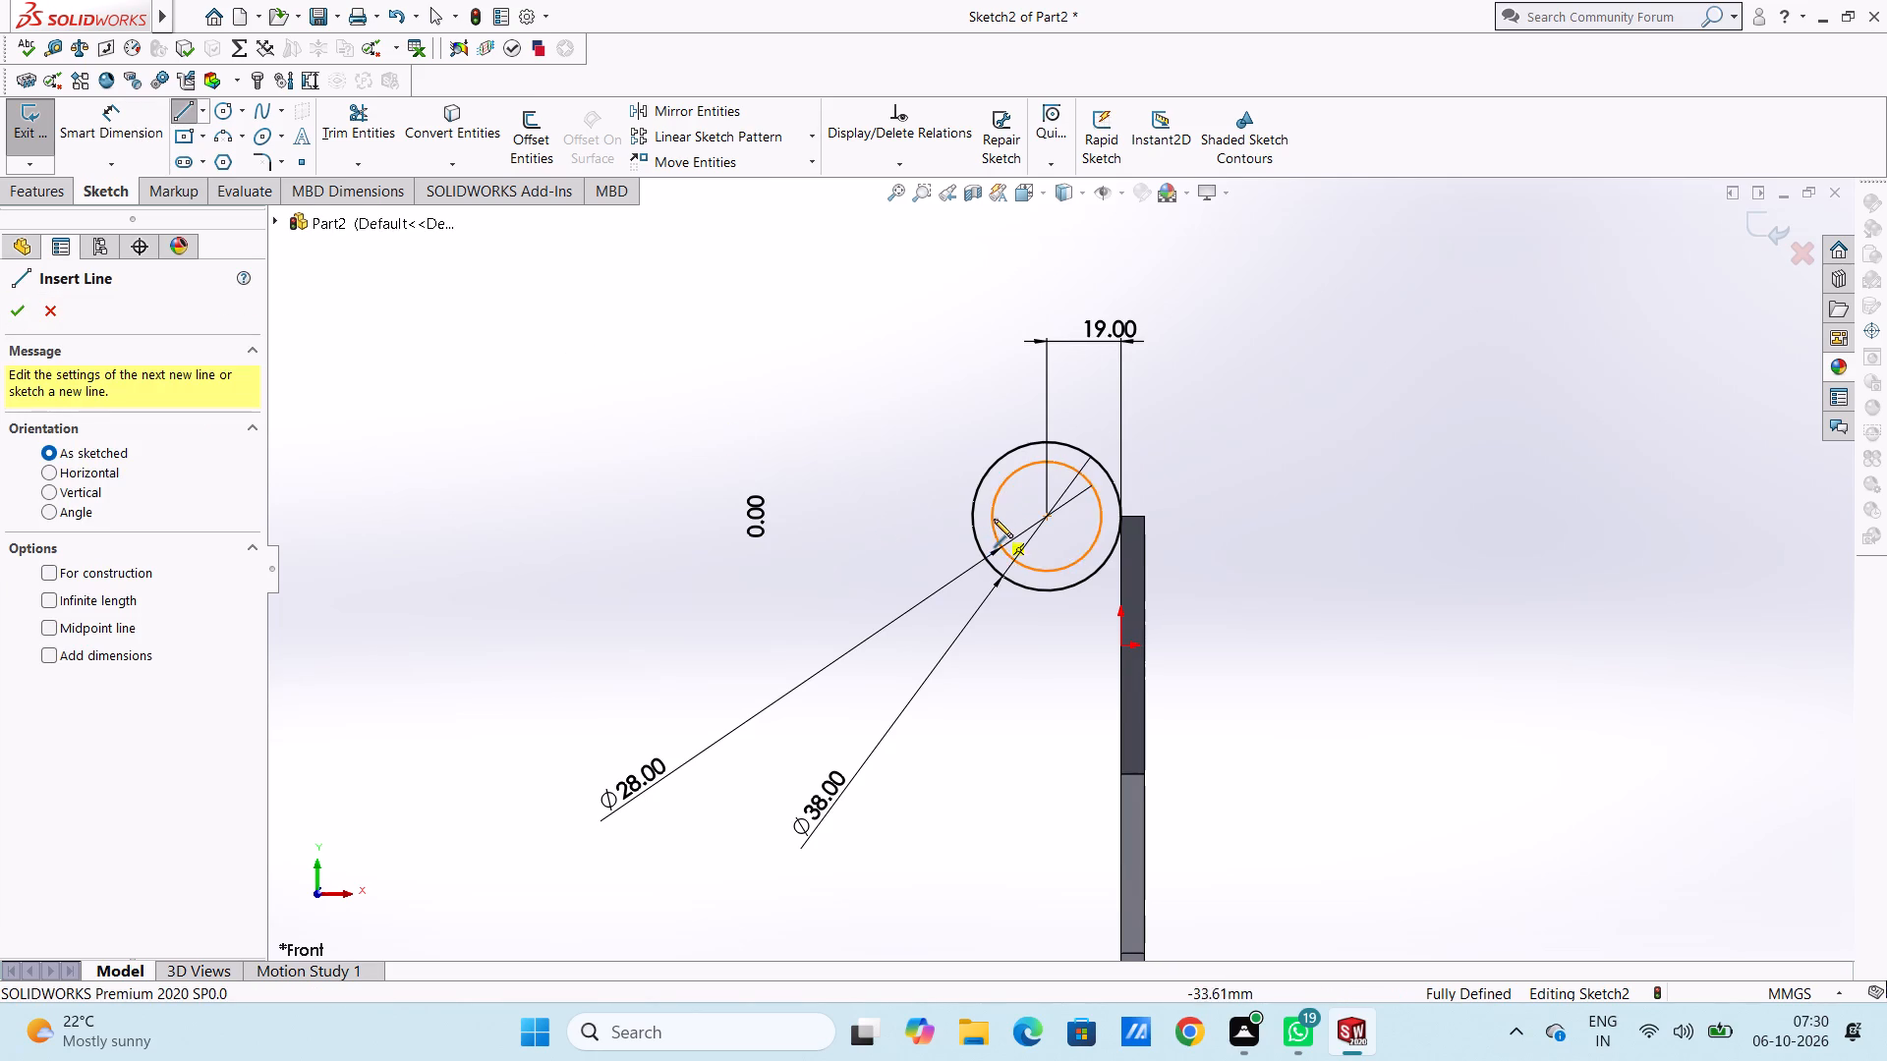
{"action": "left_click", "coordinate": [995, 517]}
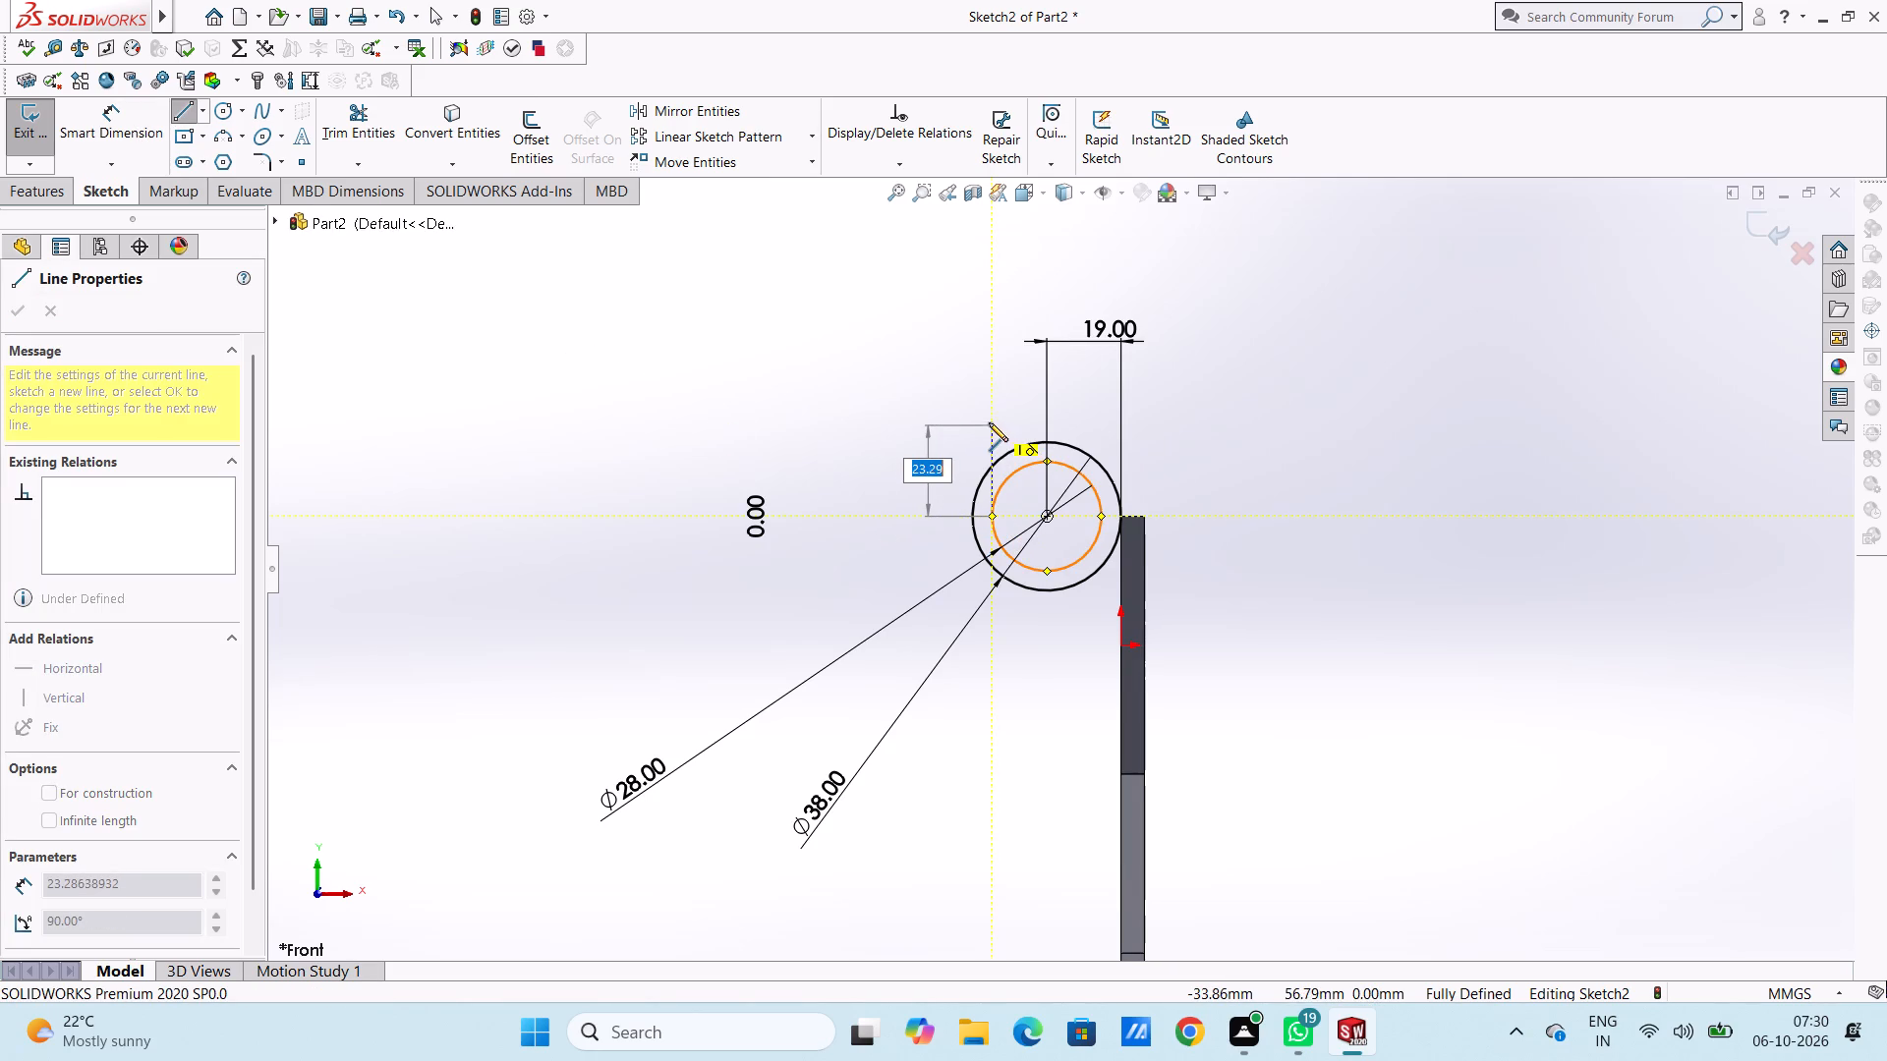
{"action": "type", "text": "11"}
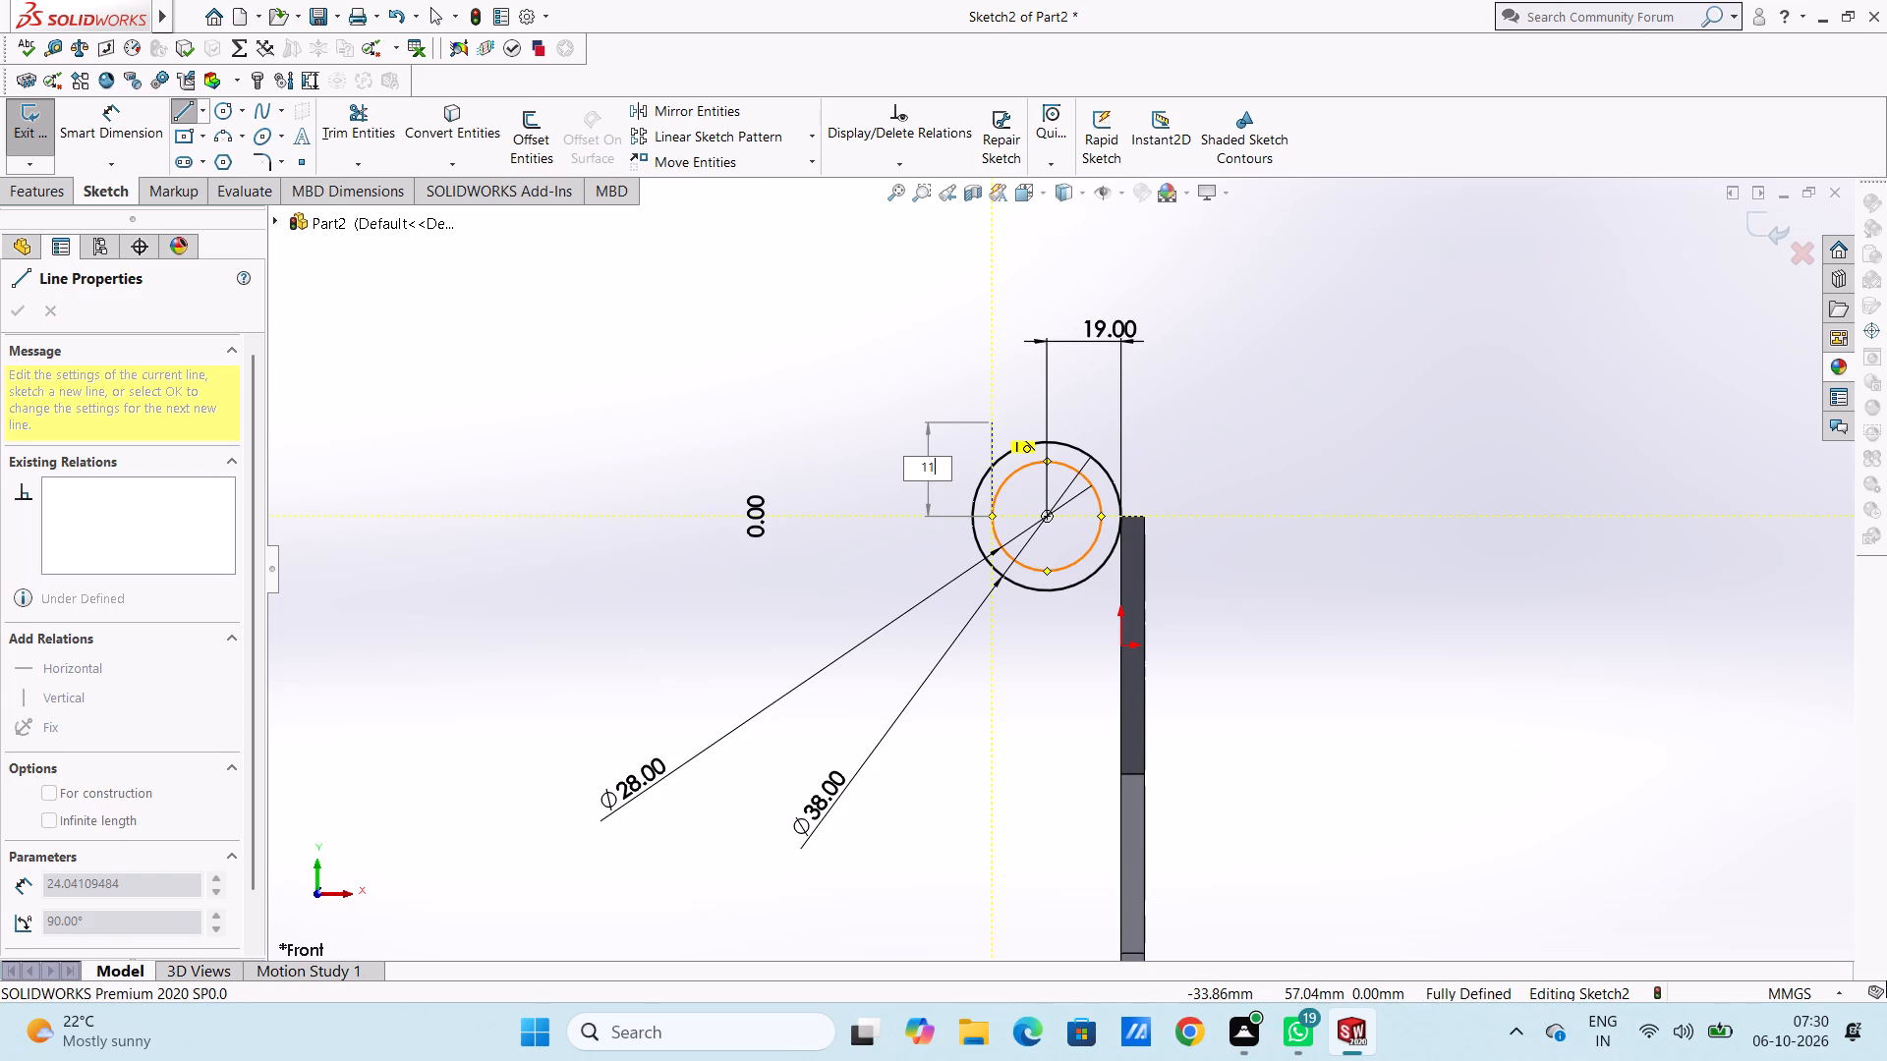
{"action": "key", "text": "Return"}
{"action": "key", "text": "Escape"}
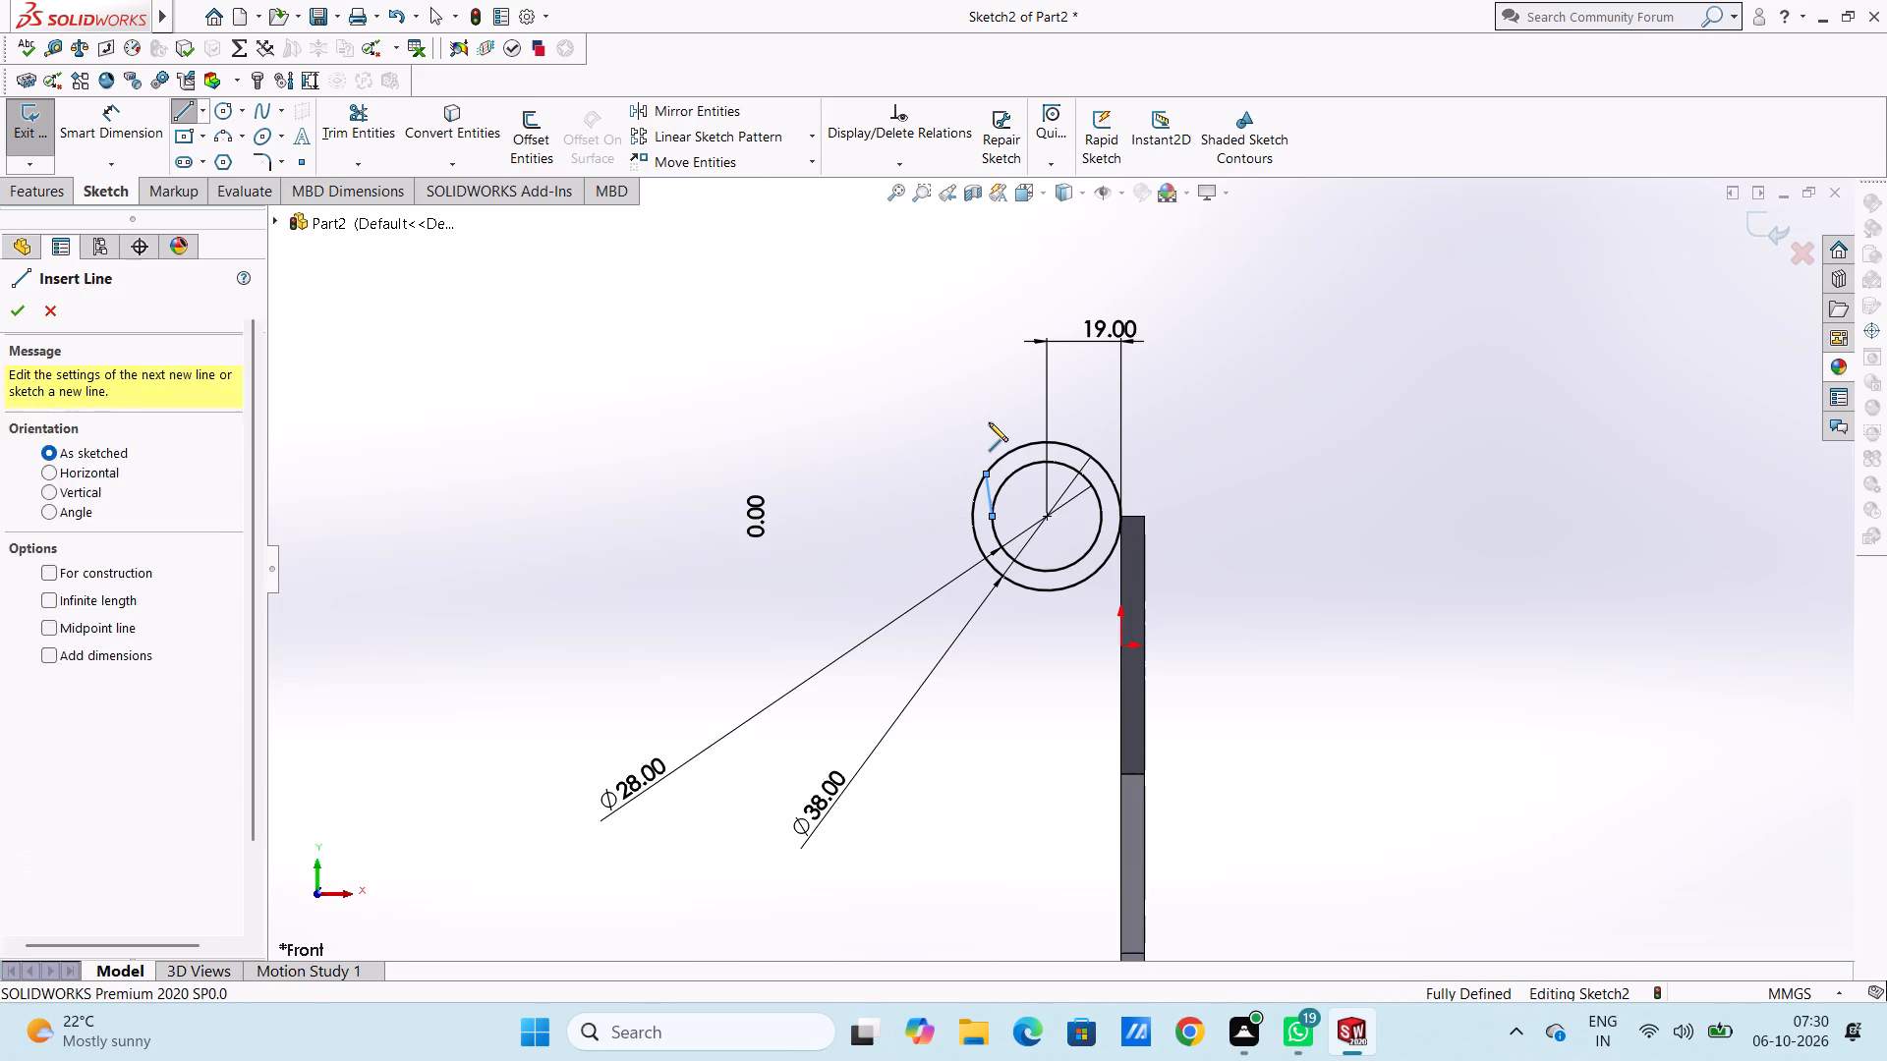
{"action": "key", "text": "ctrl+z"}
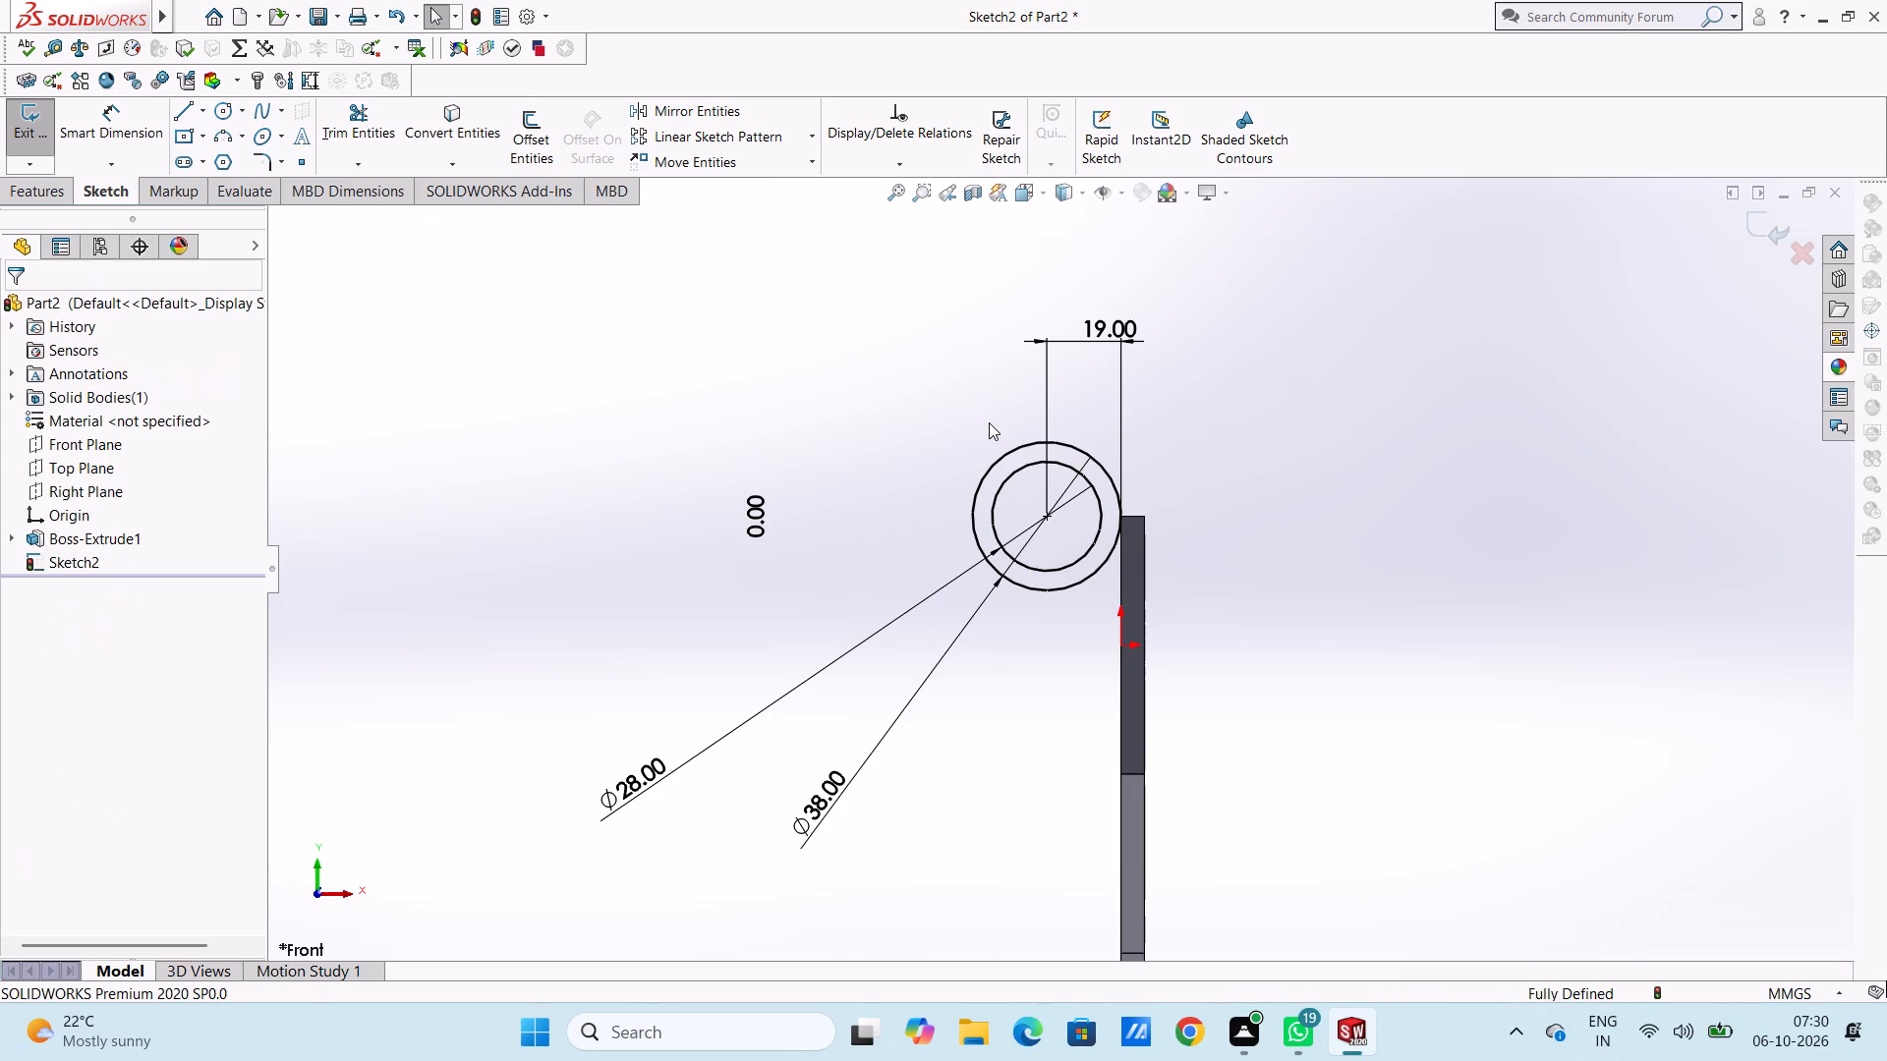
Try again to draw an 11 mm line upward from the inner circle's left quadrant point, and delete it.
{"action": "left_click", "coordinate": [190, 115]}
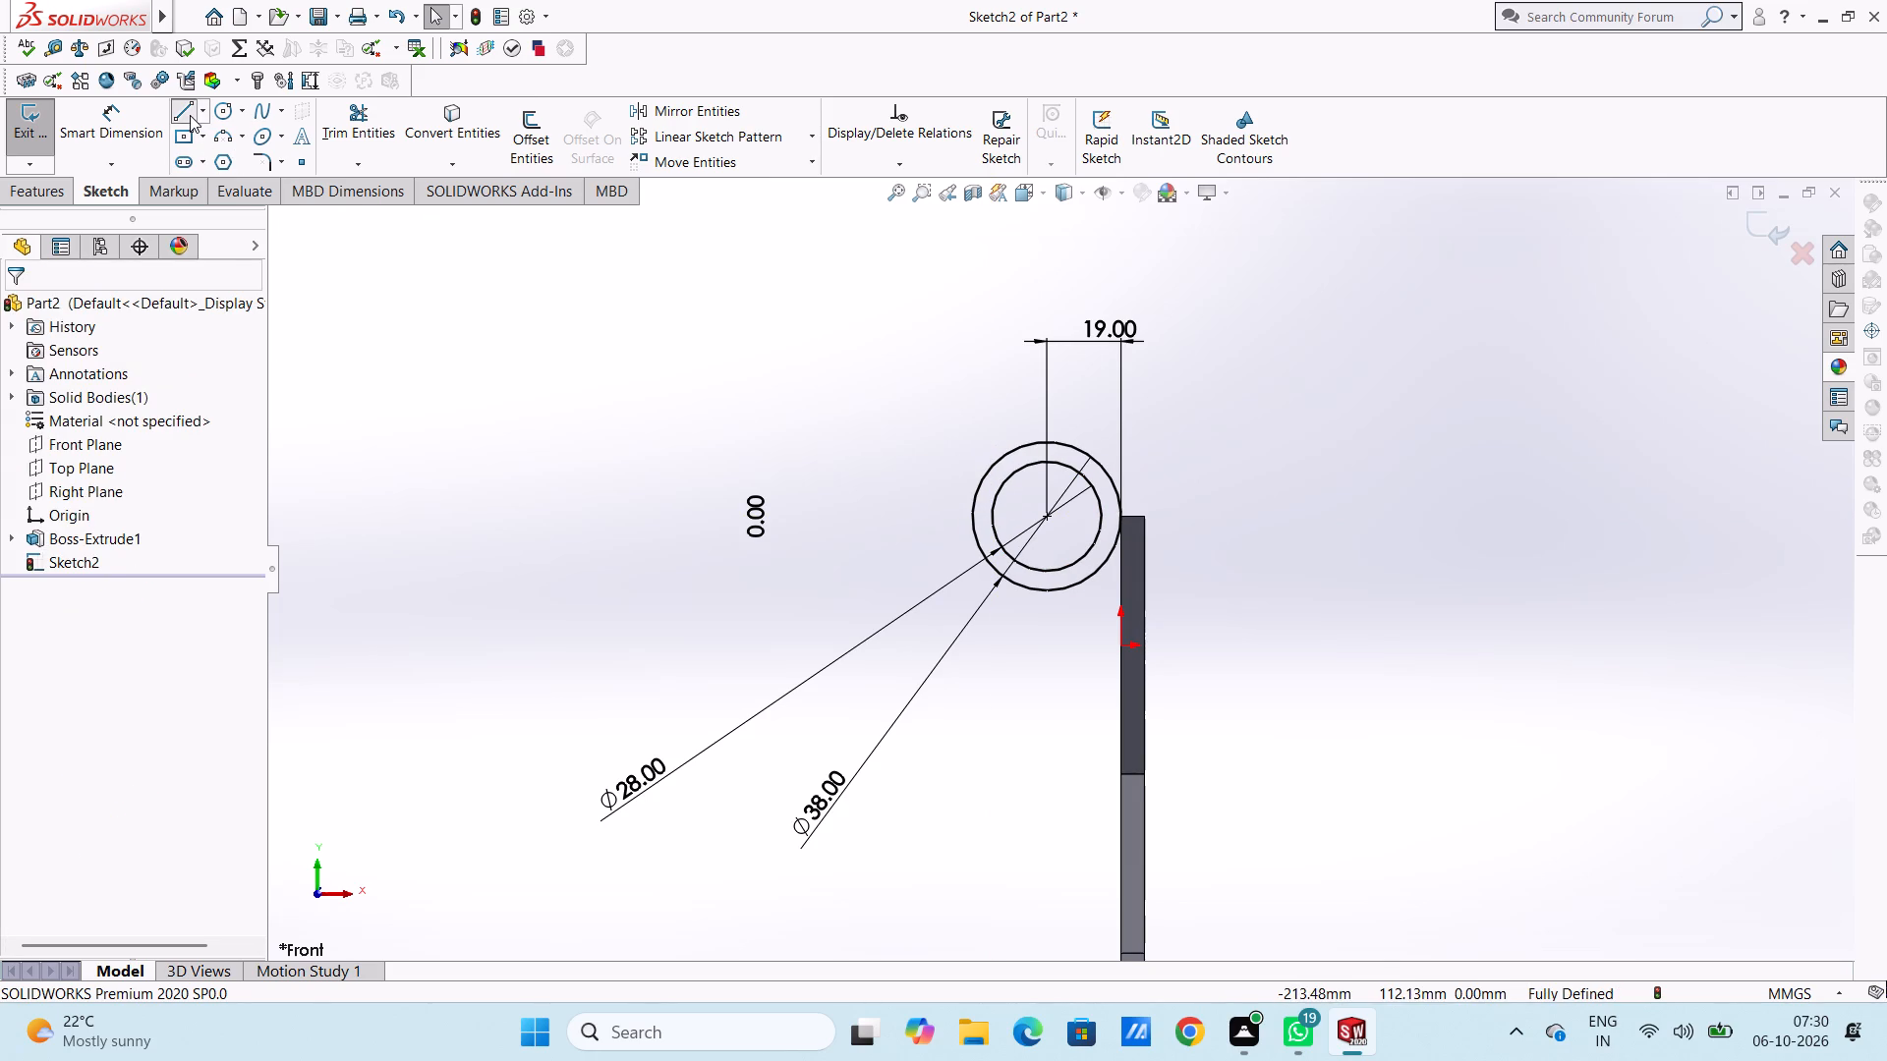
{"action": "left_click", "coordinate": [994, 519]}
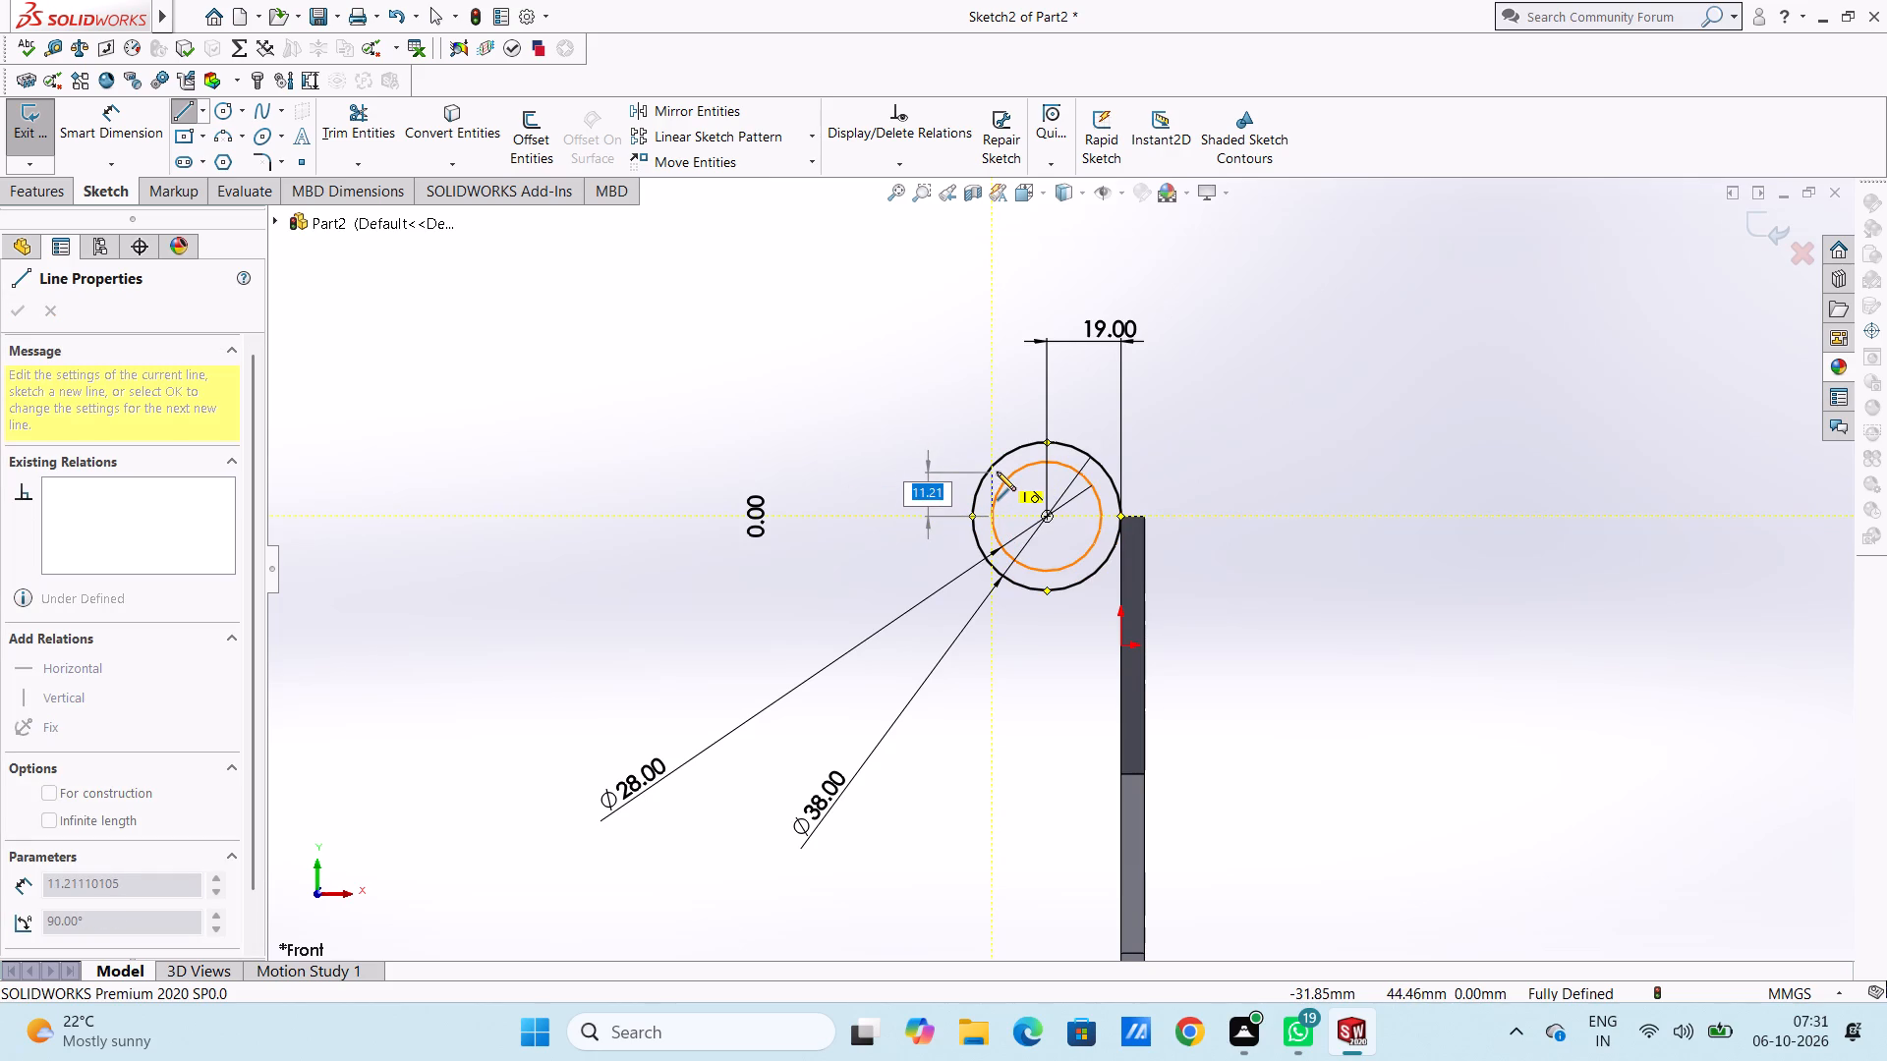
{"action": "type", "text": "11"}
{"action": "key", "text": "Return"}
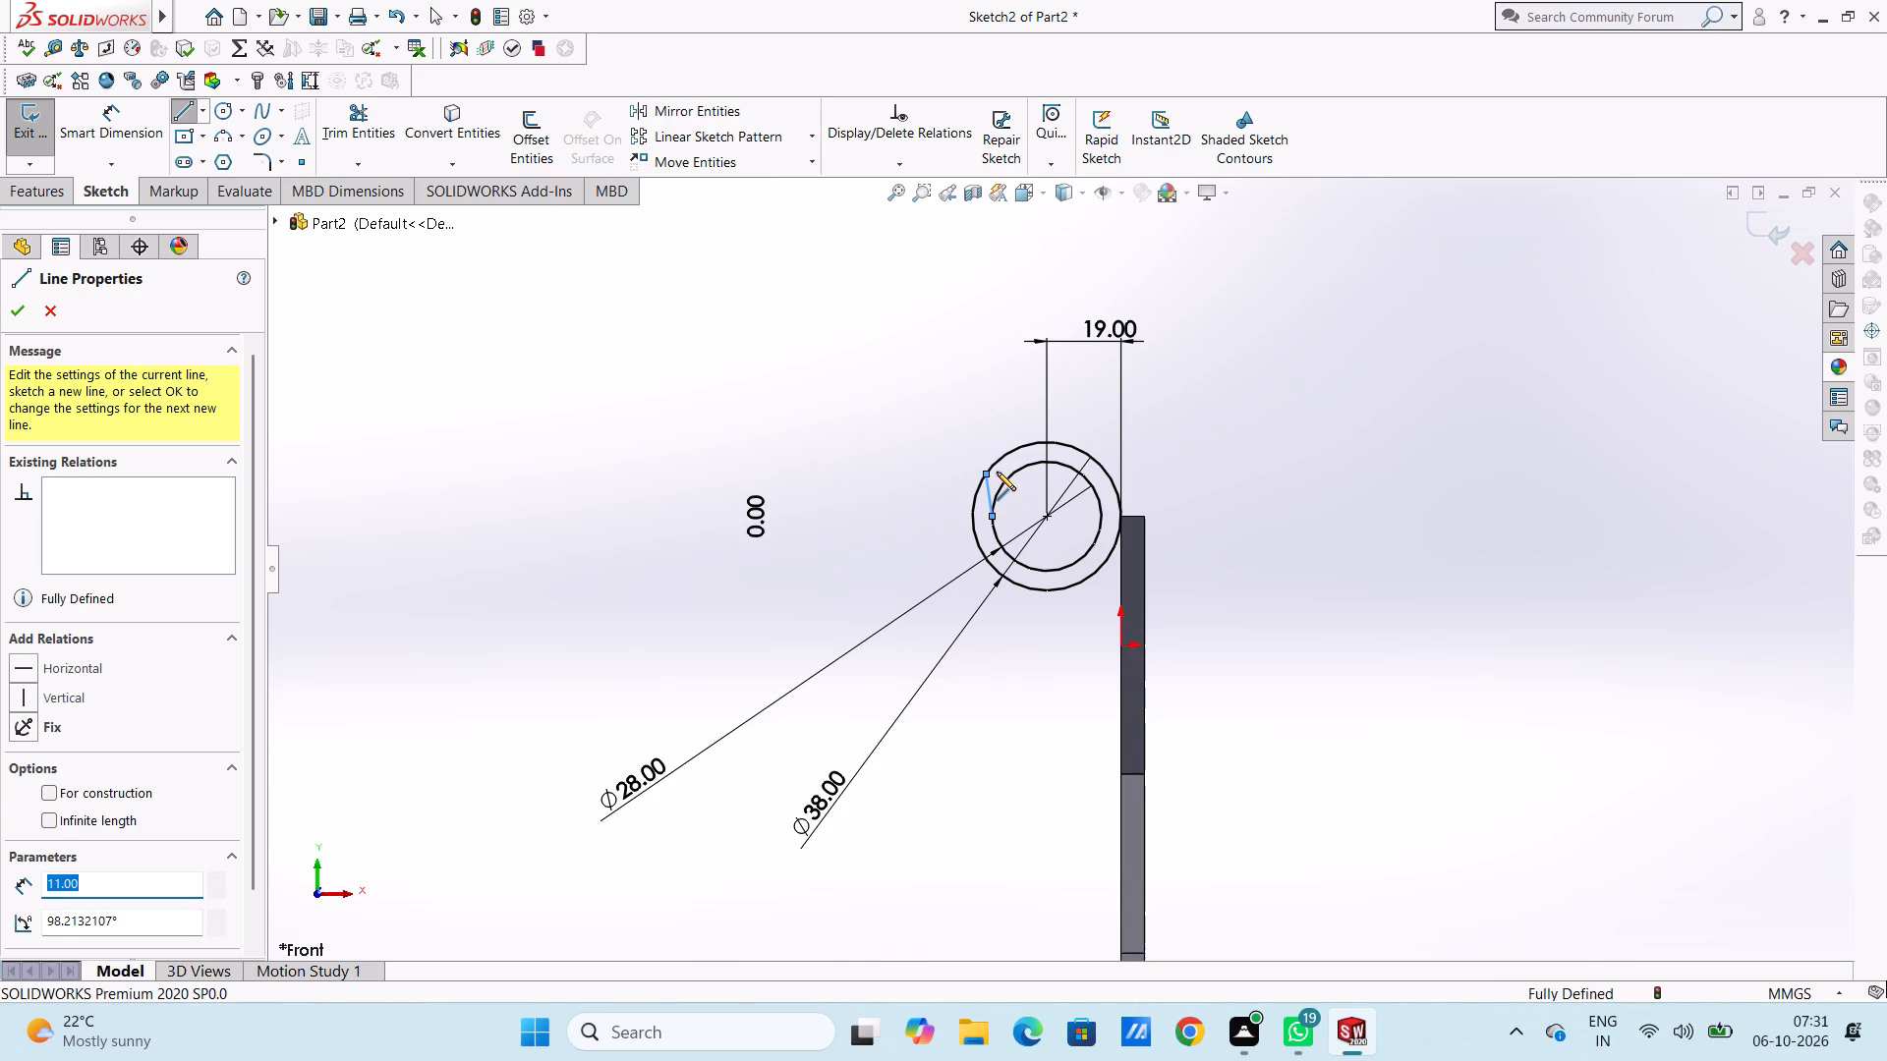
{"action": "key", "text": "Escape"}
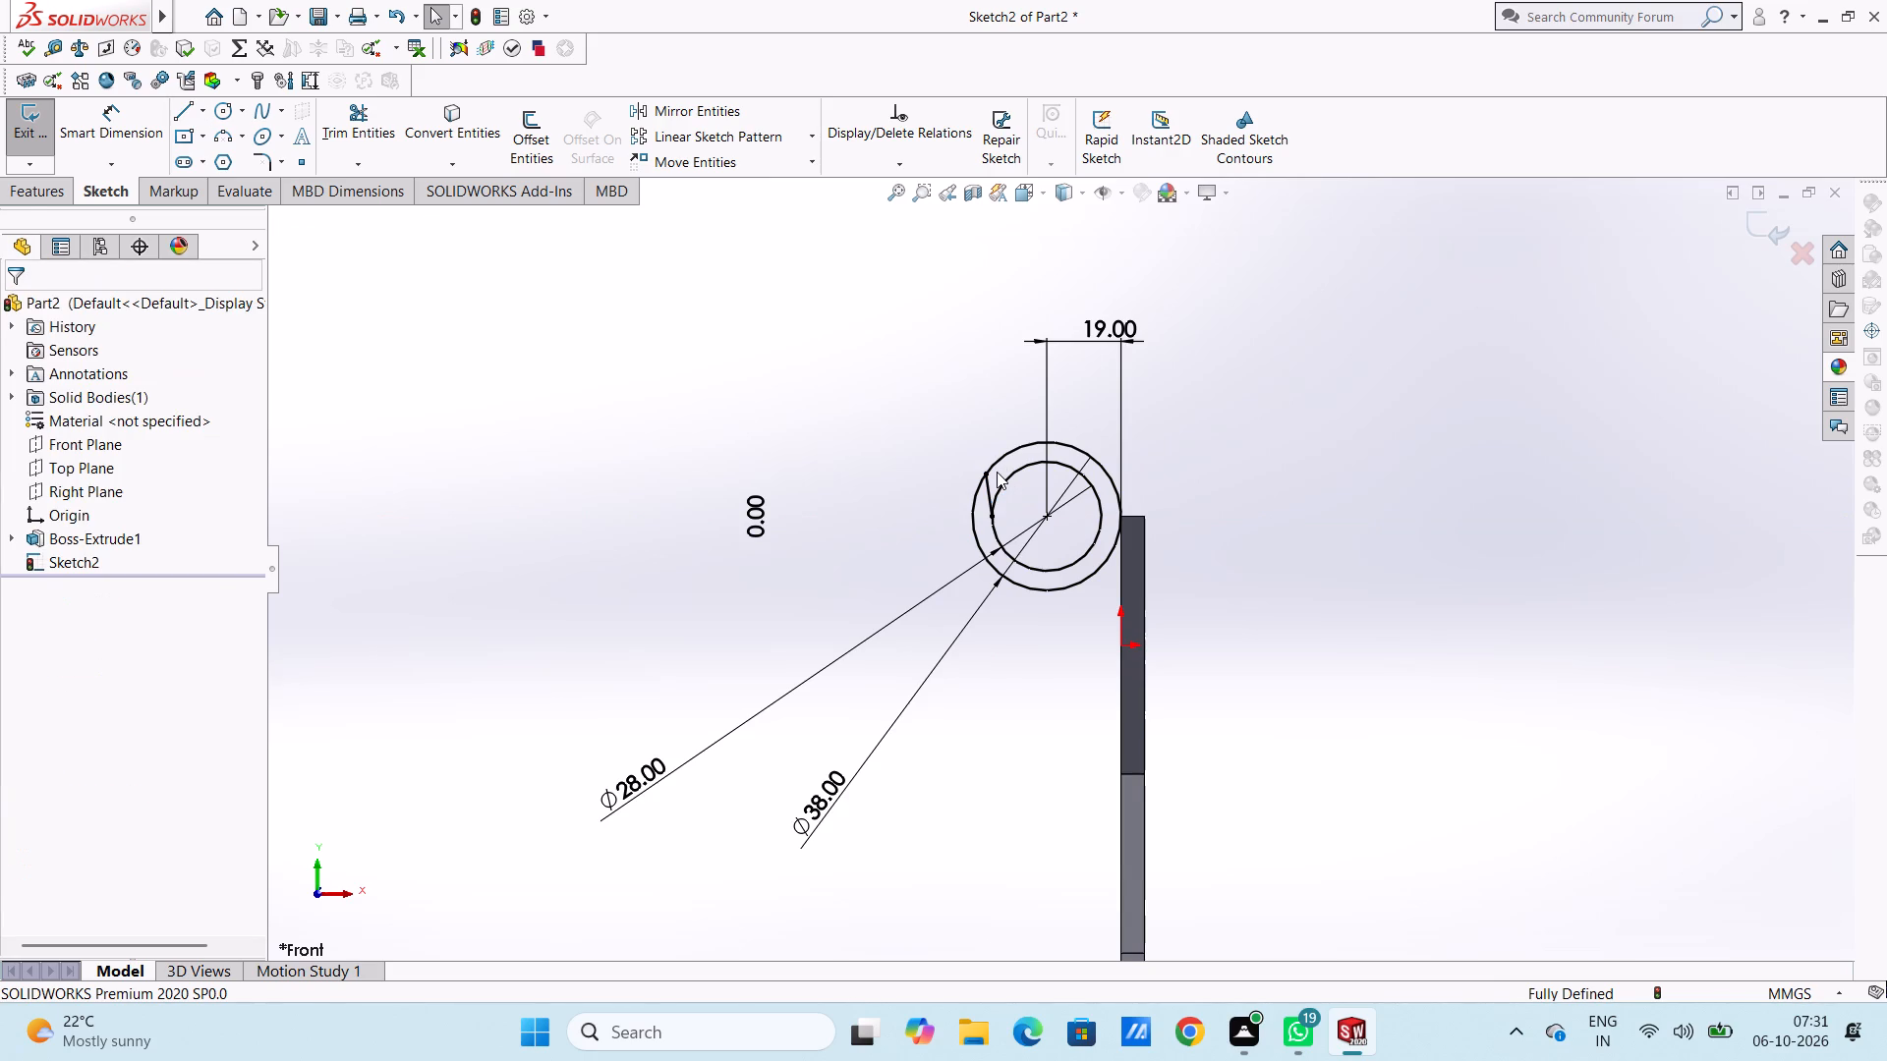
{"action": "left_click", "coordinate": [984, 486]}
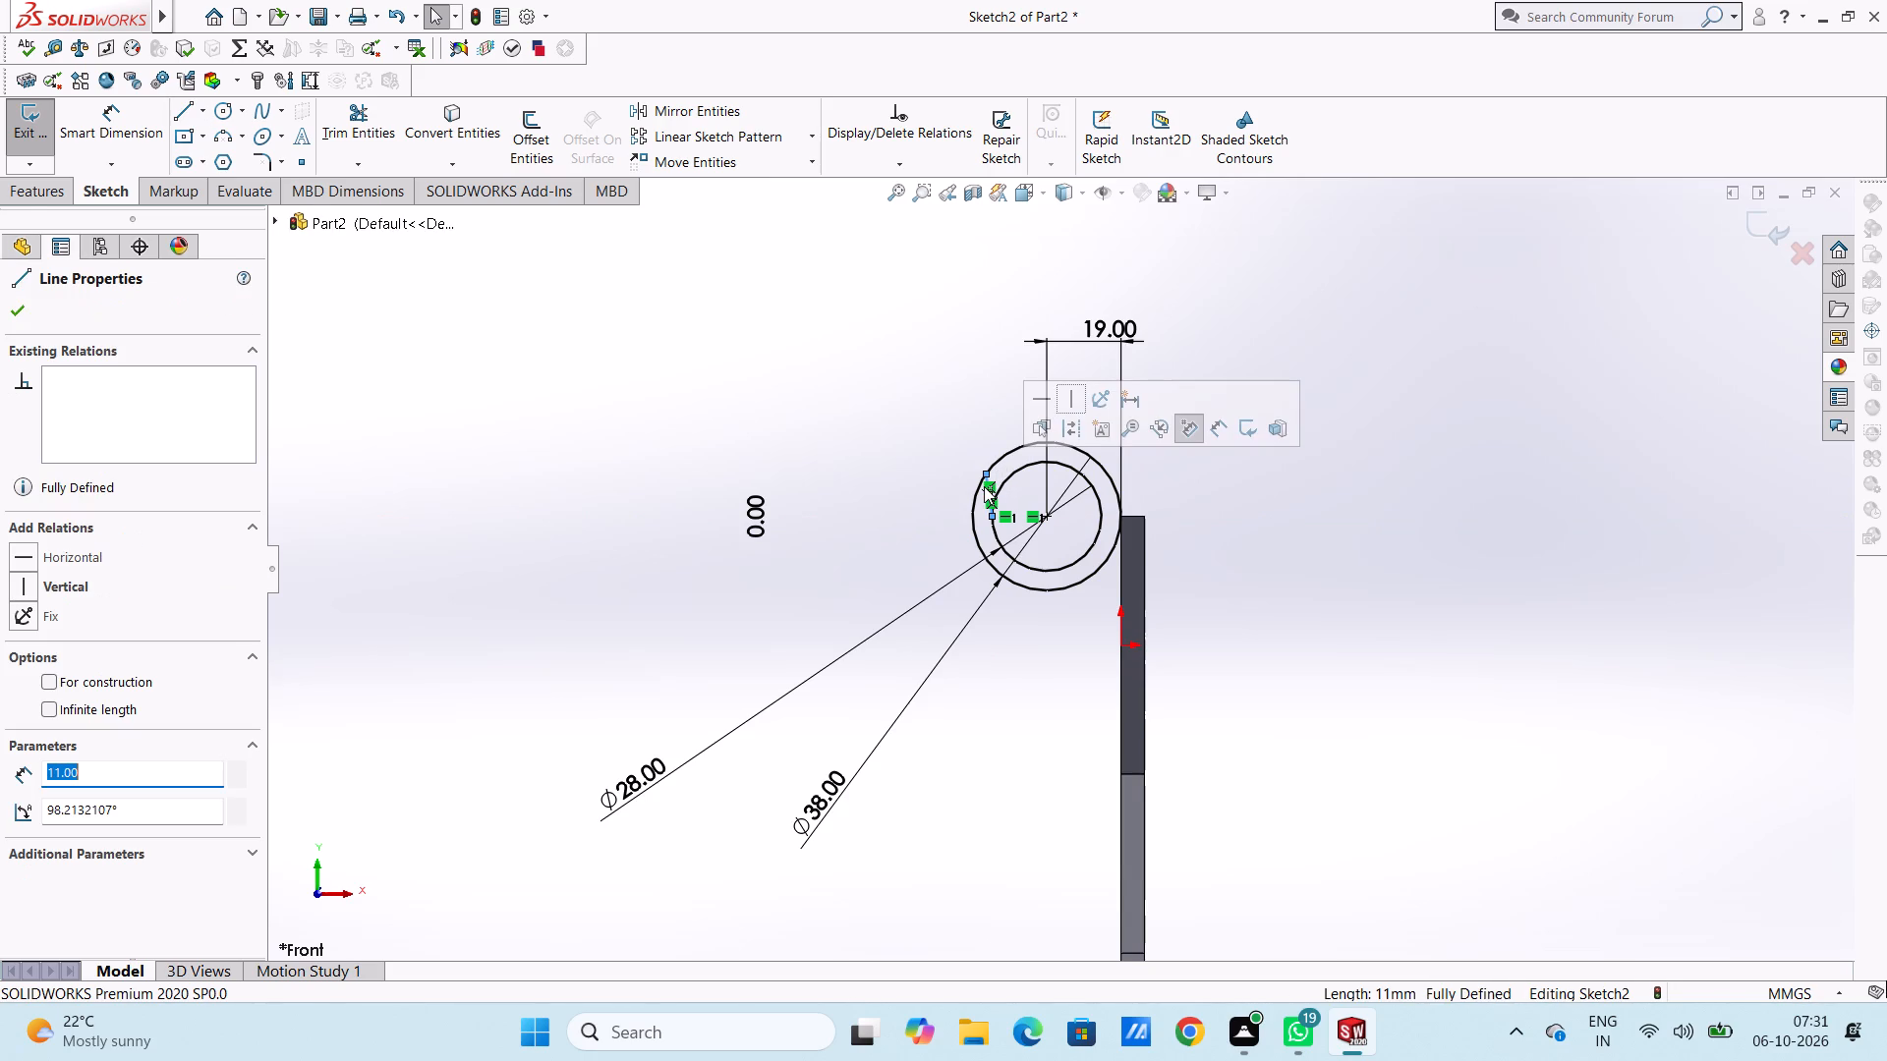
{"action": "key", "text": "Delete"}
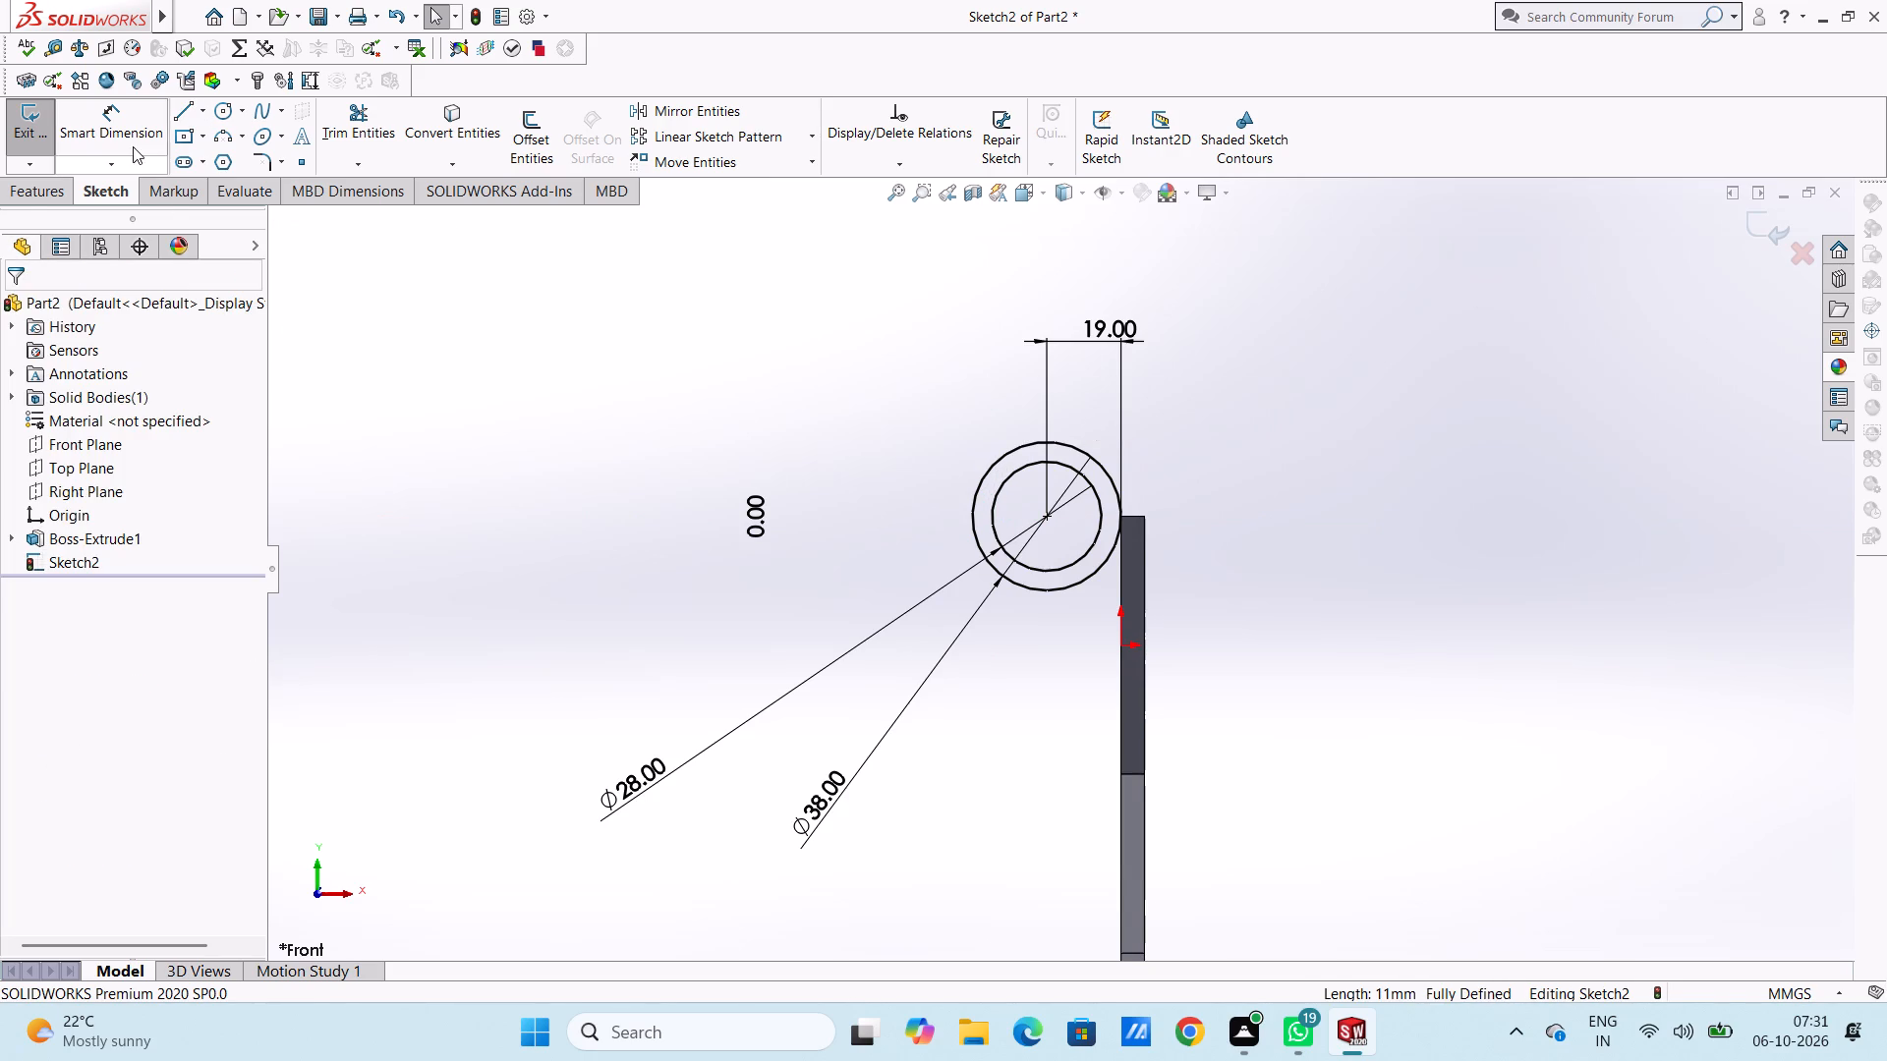
Draw connected lines from the outer circle's left quadrant: 11 mm up, 5 mm horizontally, and 11 mm down to the inner circle's left quadrant.
{"action": "left_click", "coordinate": [182, 106]}
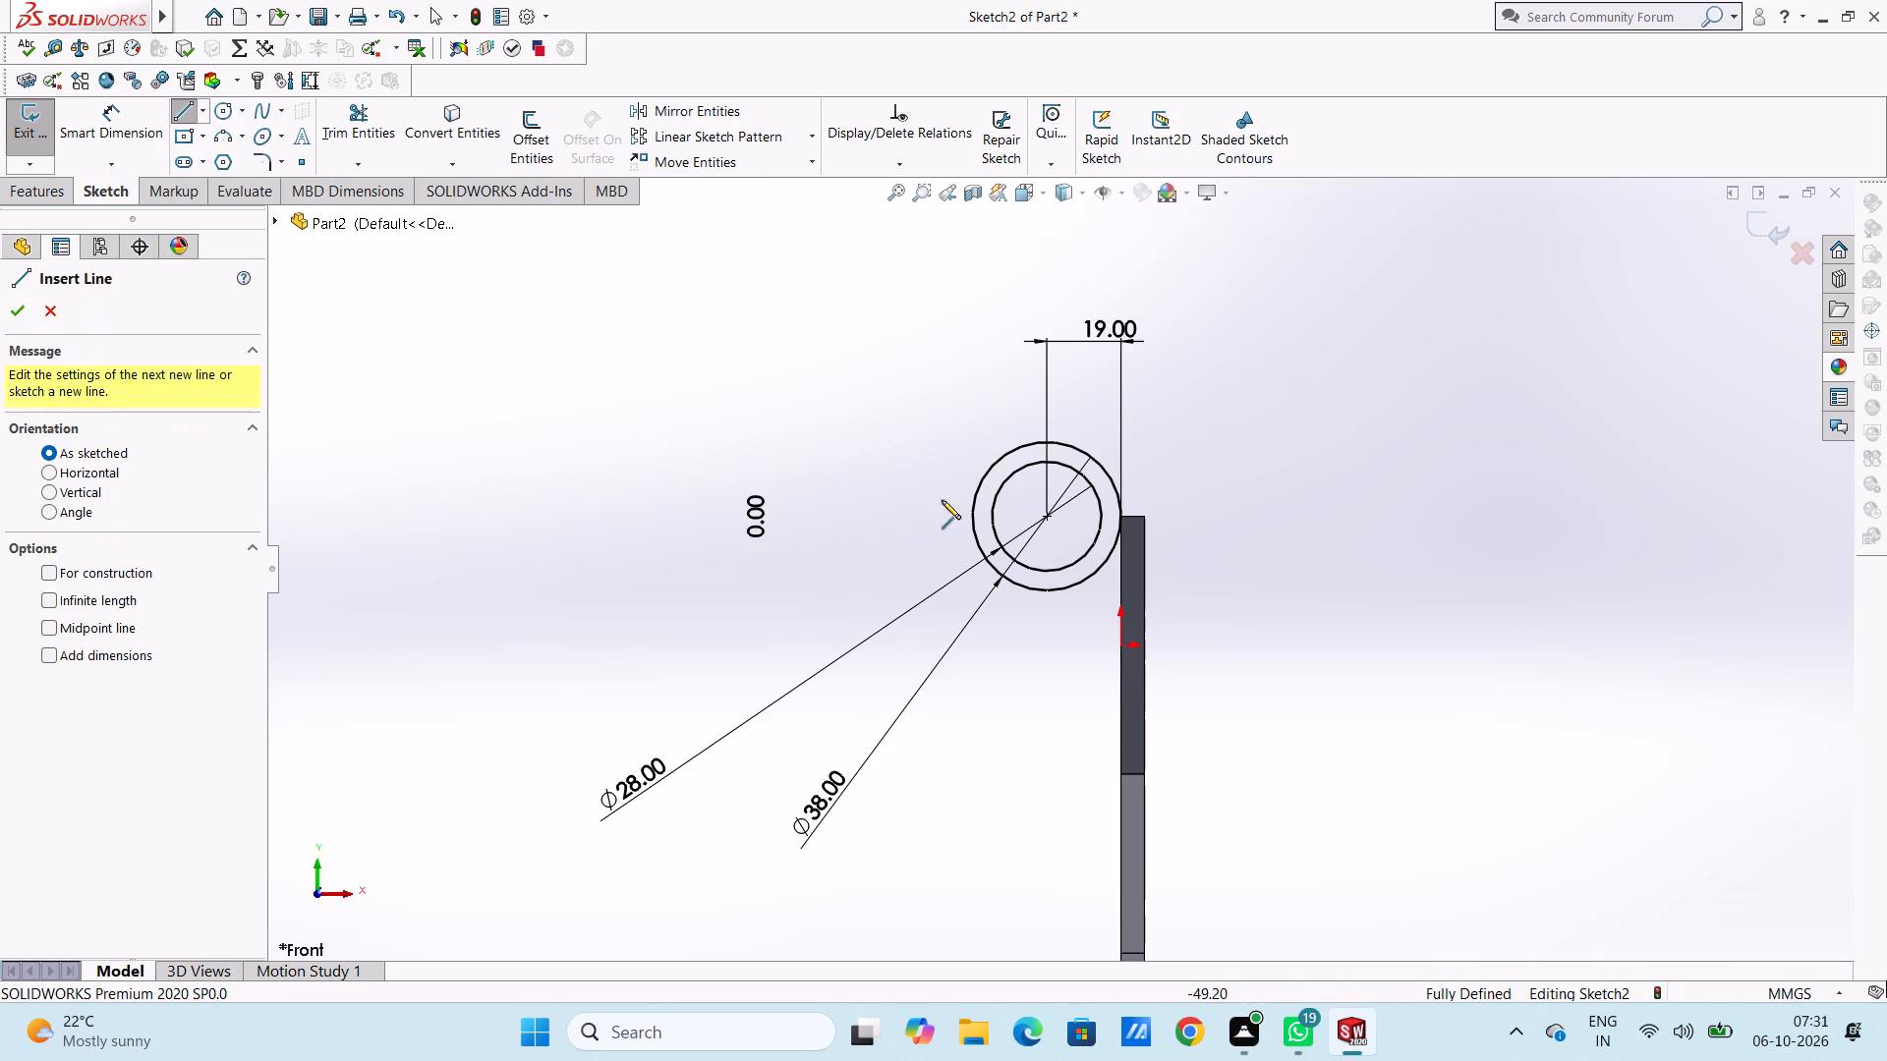
{"action": "left_click", "coordinate": [968, 520]}
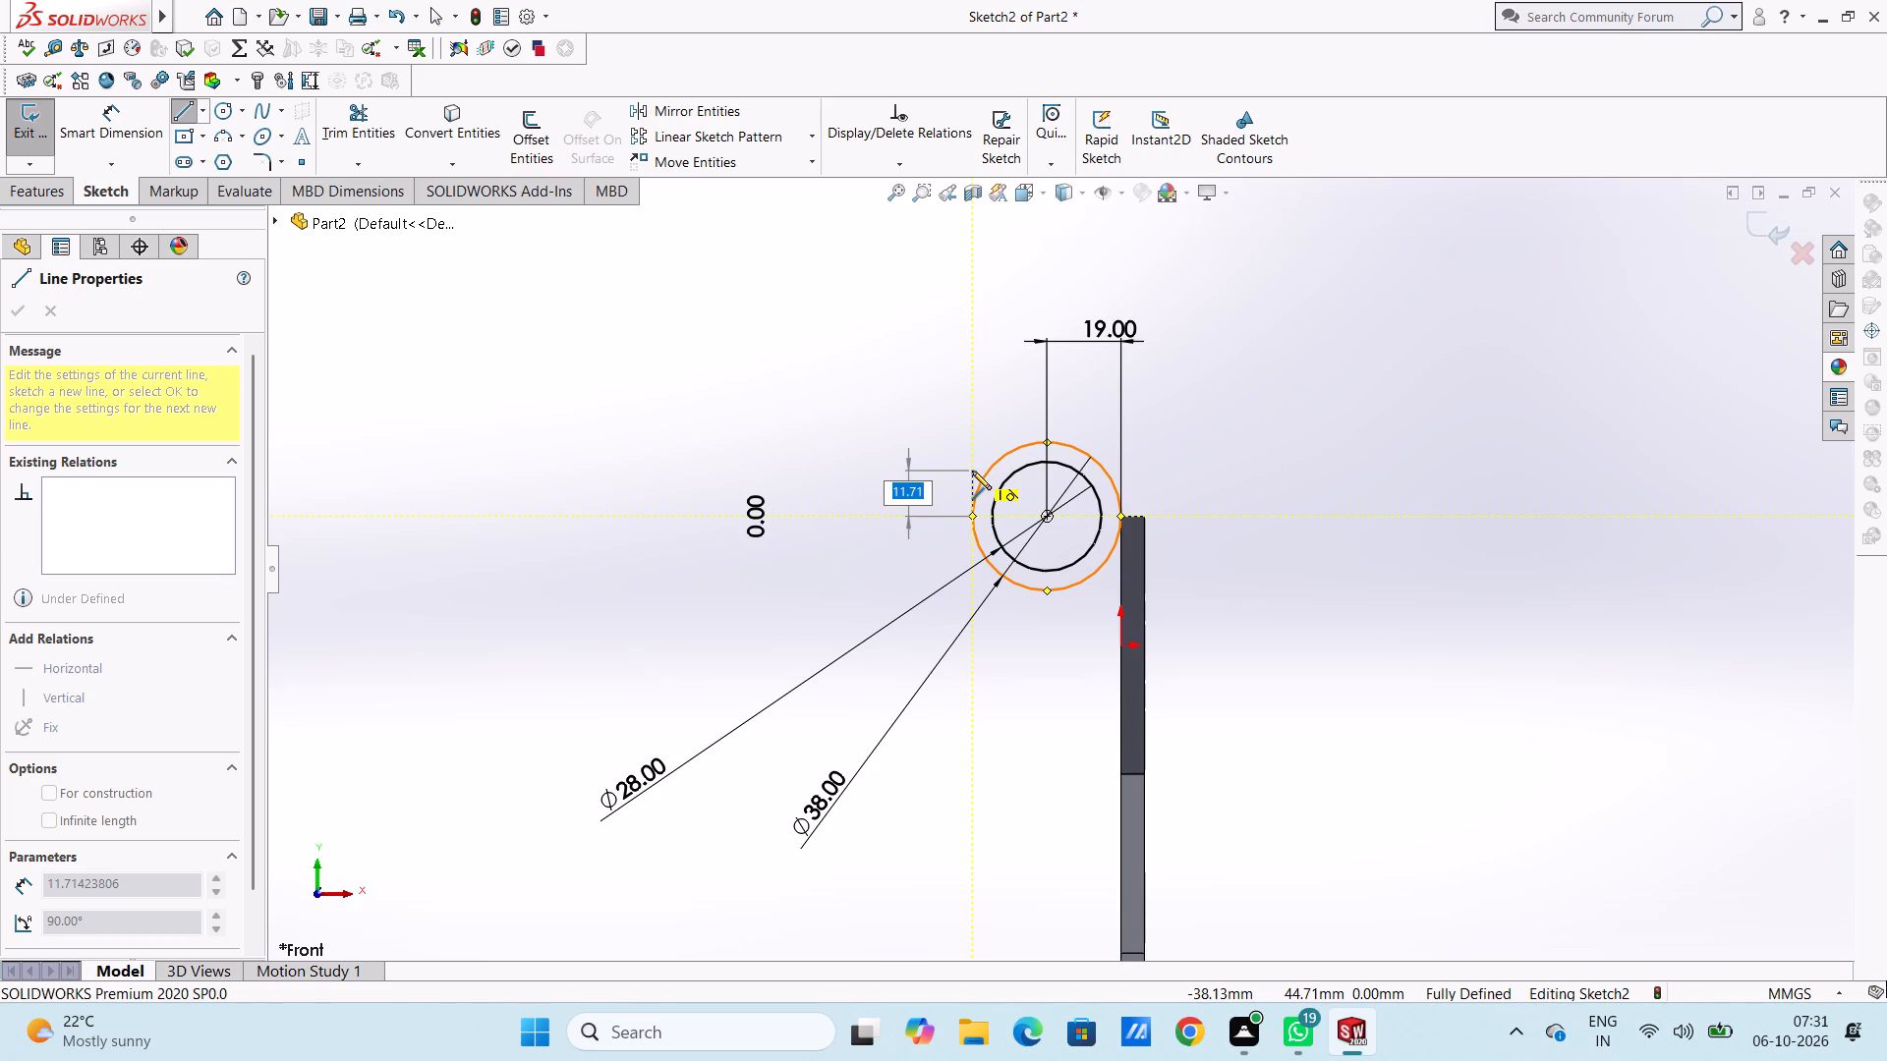
{"action": "type", "text": "11"}
{"action": "key", "text": "Return"}
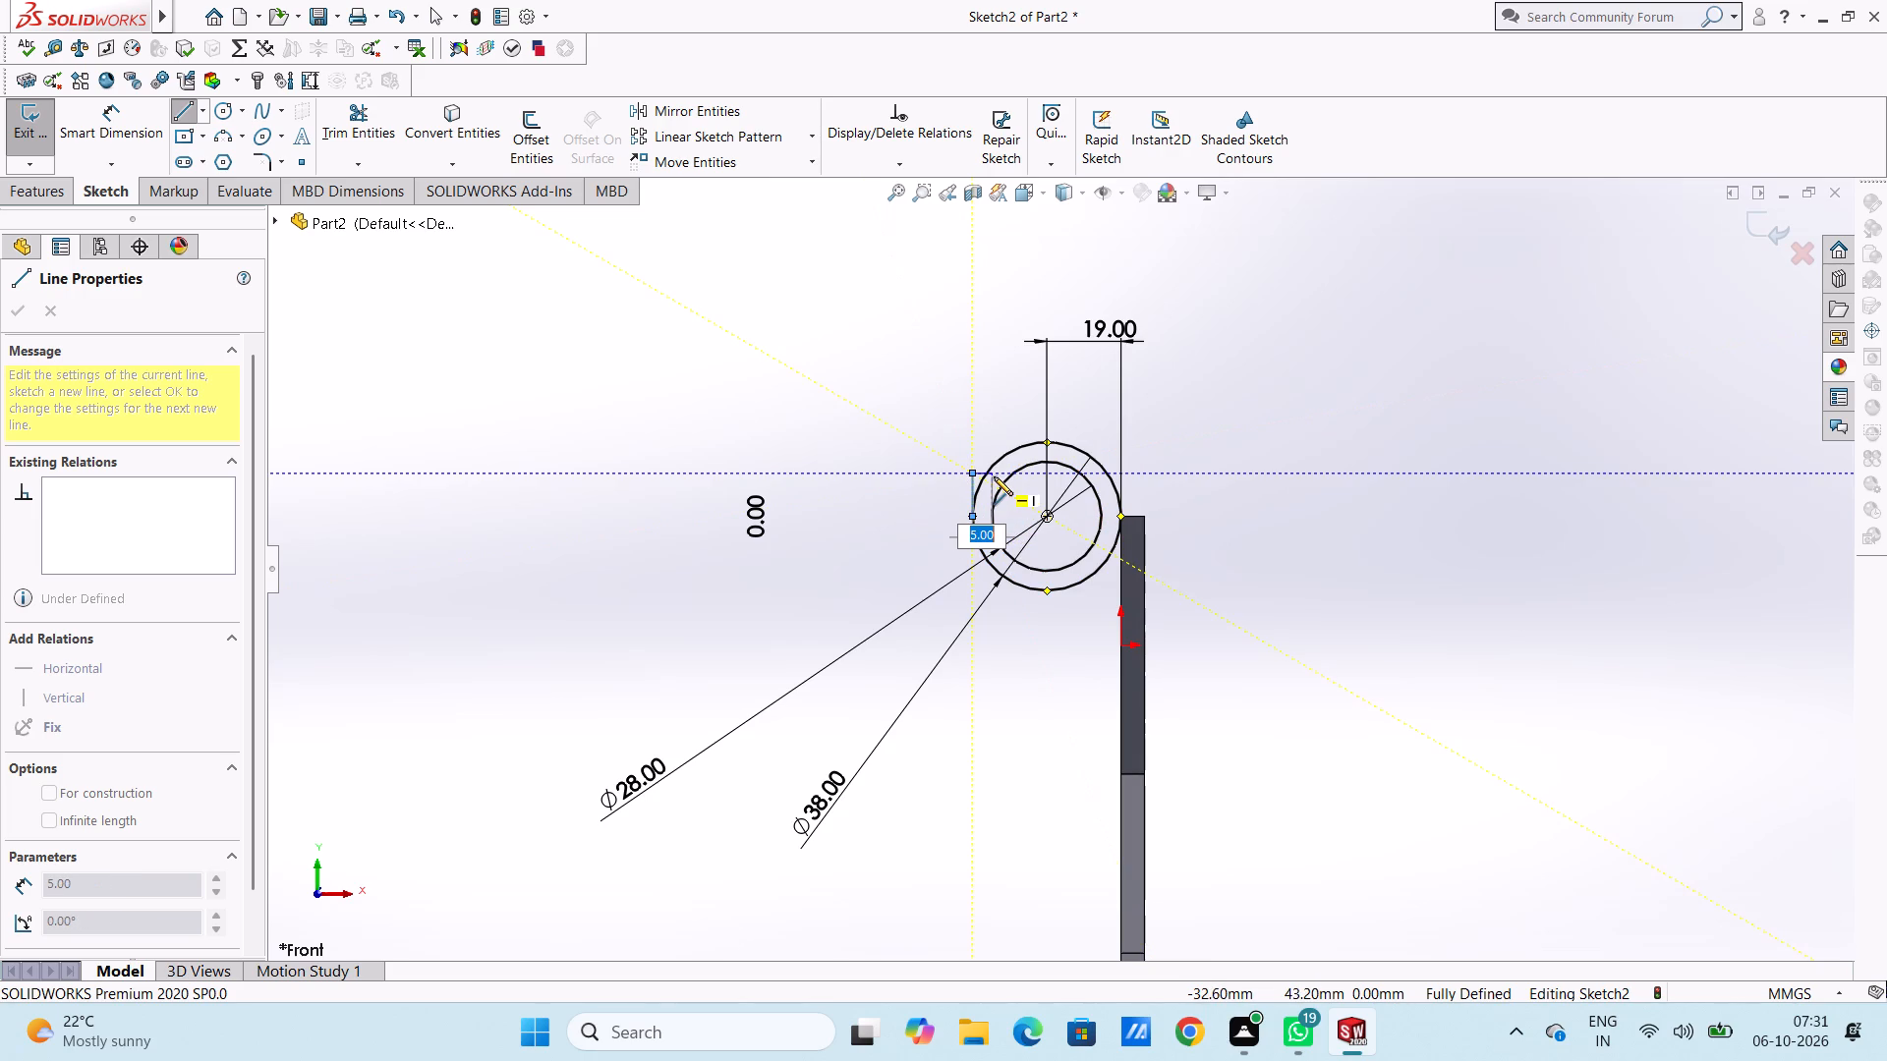
{"action": "left_click", "coordinate": [994, 476]}
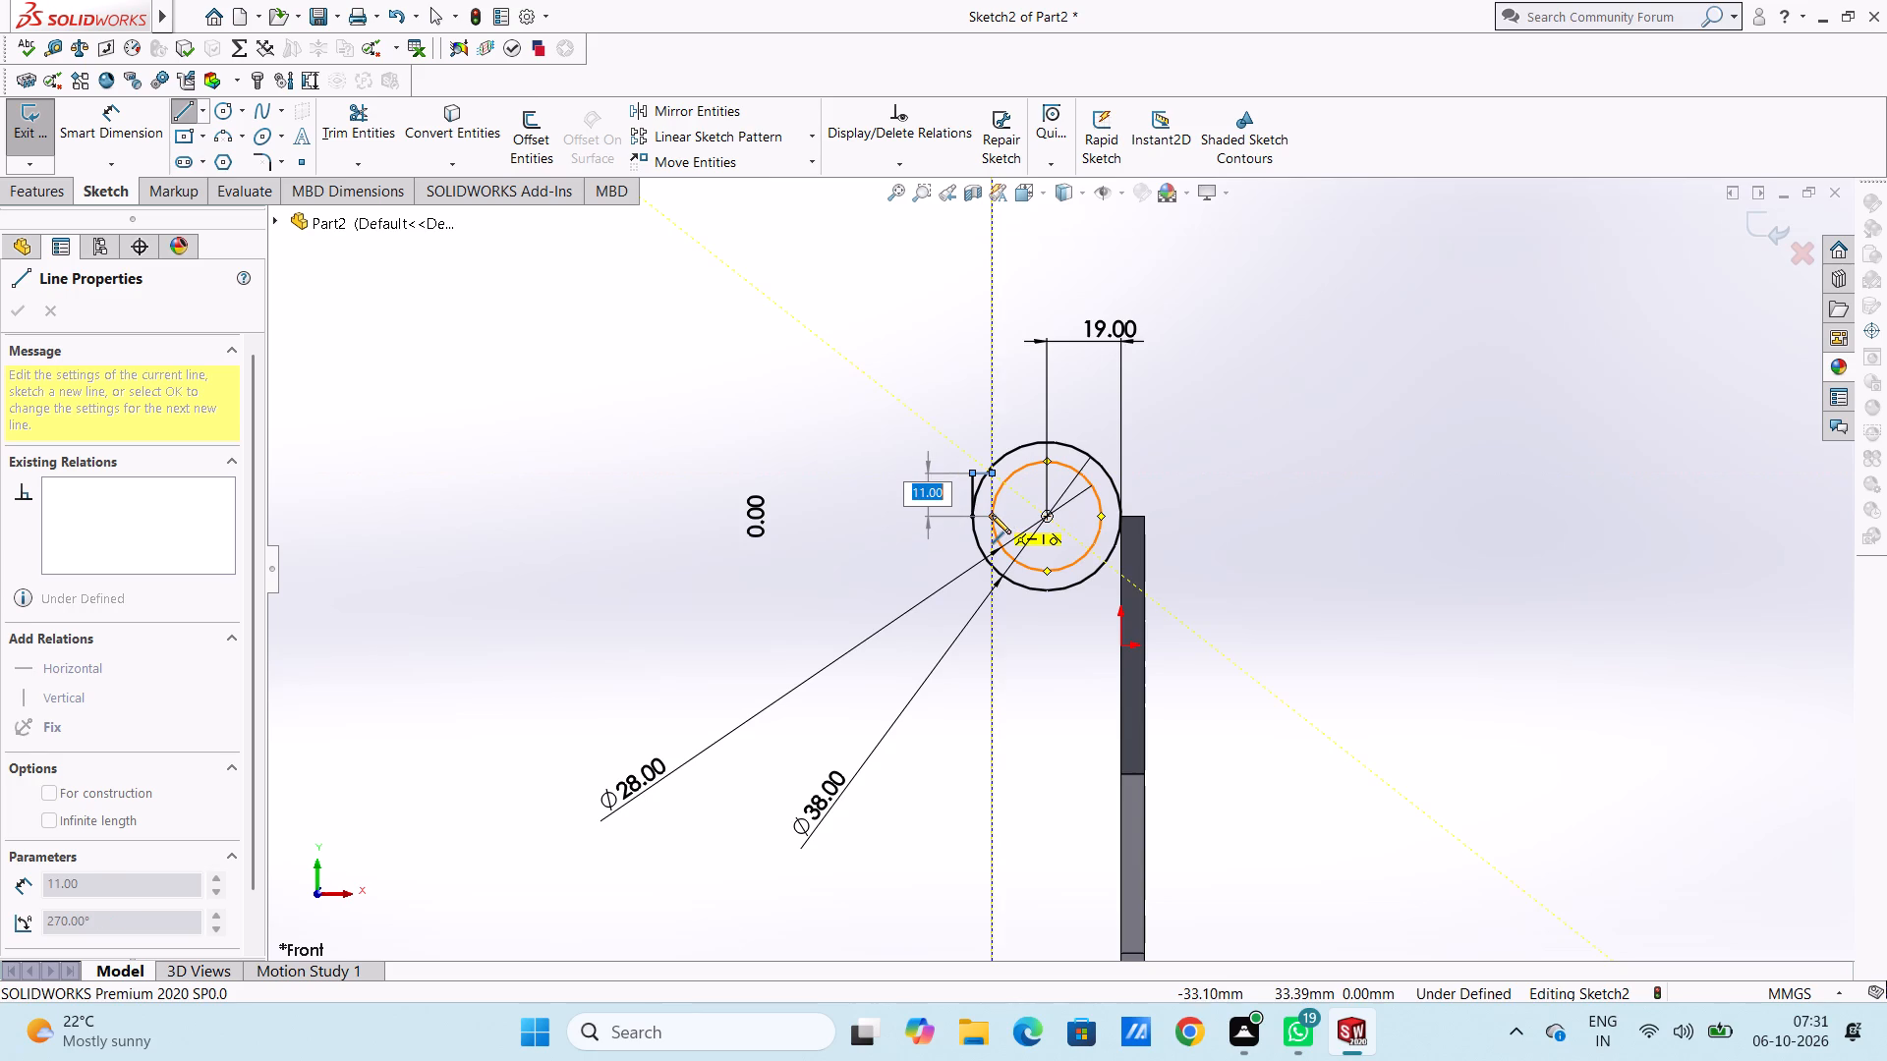
{"action": "left_click", "coordinate": [992, 515]}
{"action": "key", "text": "Escape"}
{"action": "key", "text": "Escape"}
{"action": "key", "text": "Escape"}
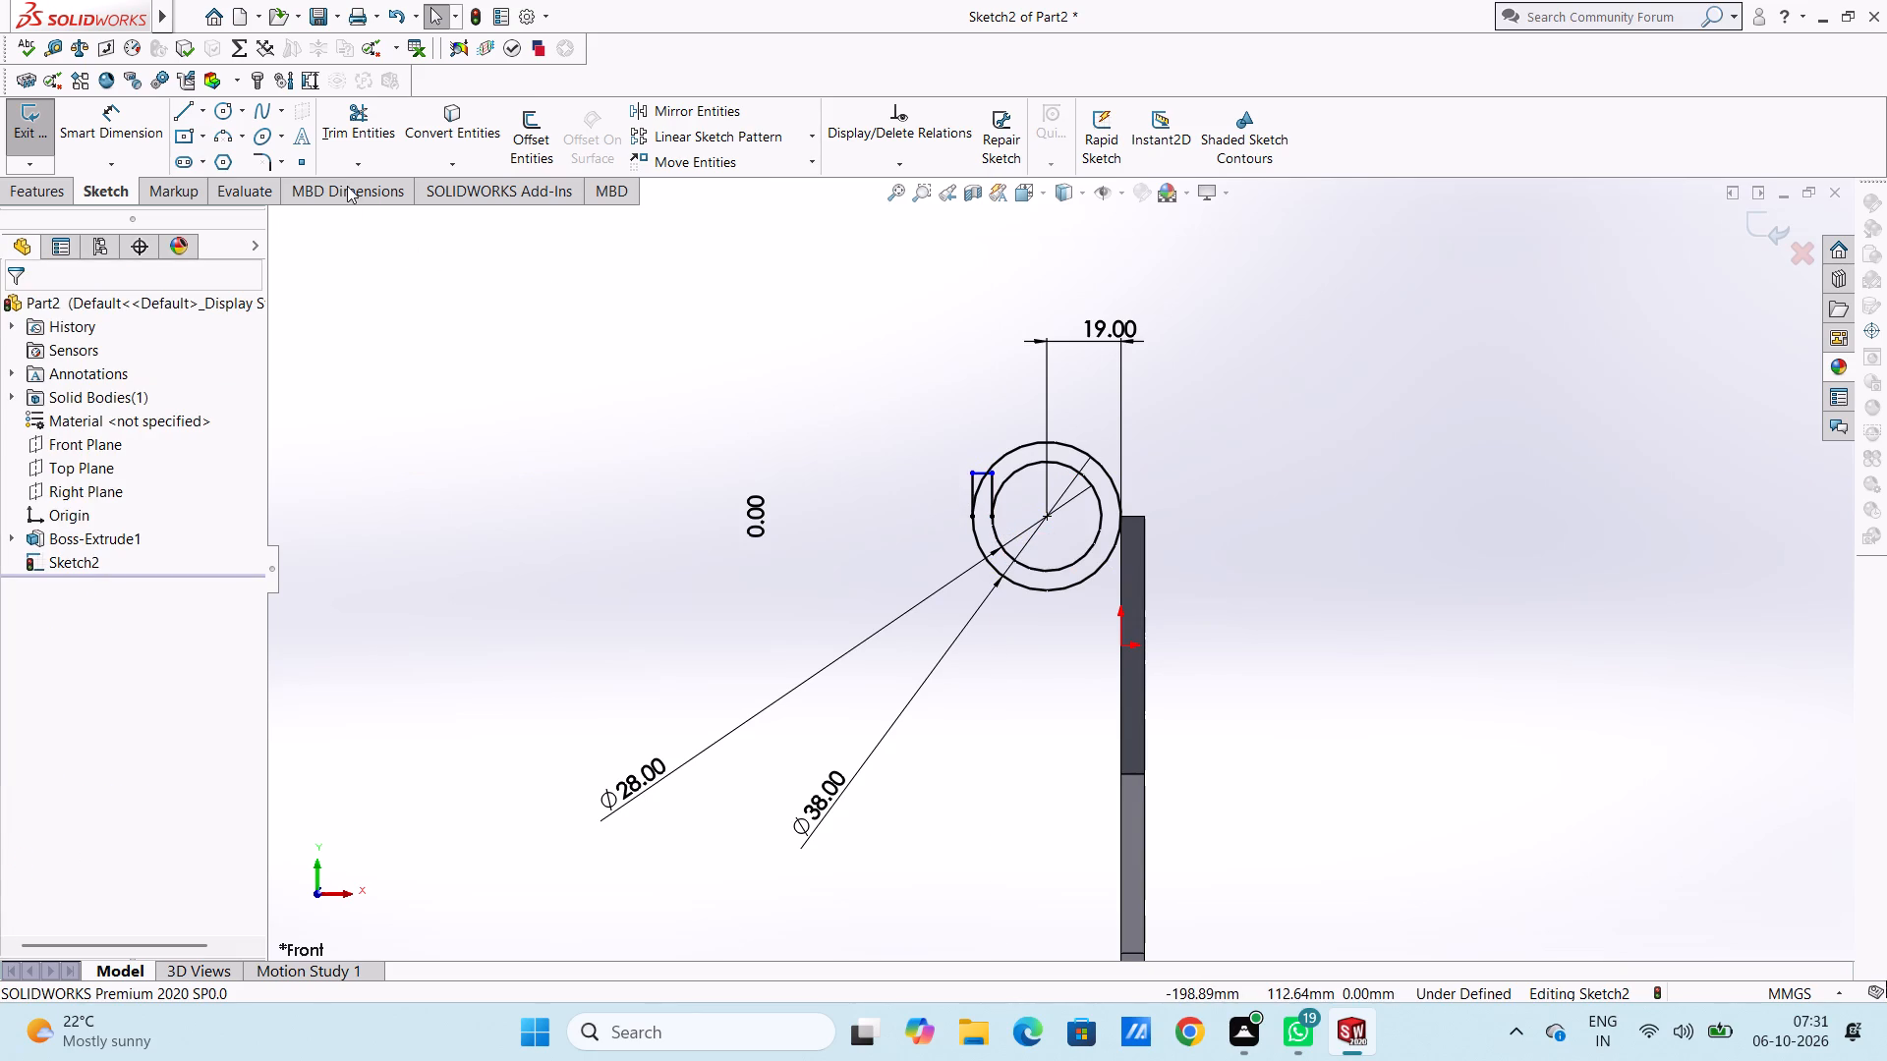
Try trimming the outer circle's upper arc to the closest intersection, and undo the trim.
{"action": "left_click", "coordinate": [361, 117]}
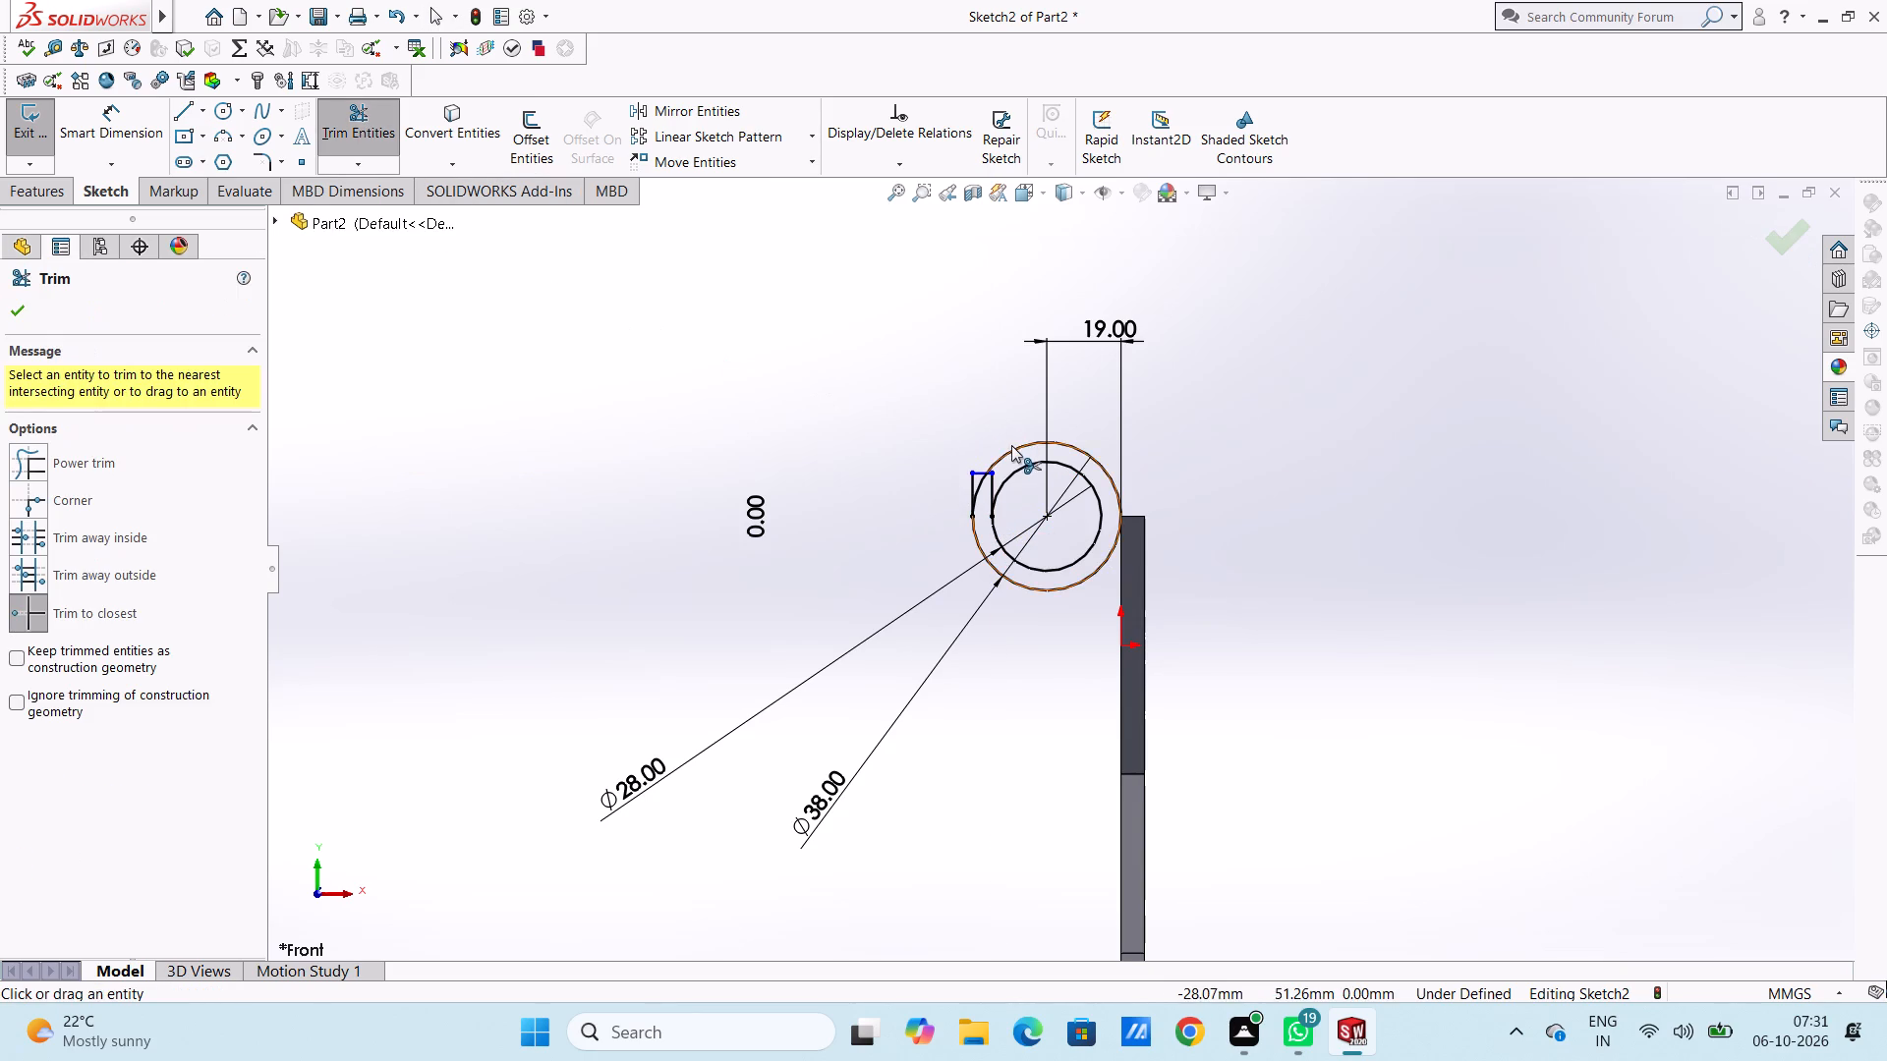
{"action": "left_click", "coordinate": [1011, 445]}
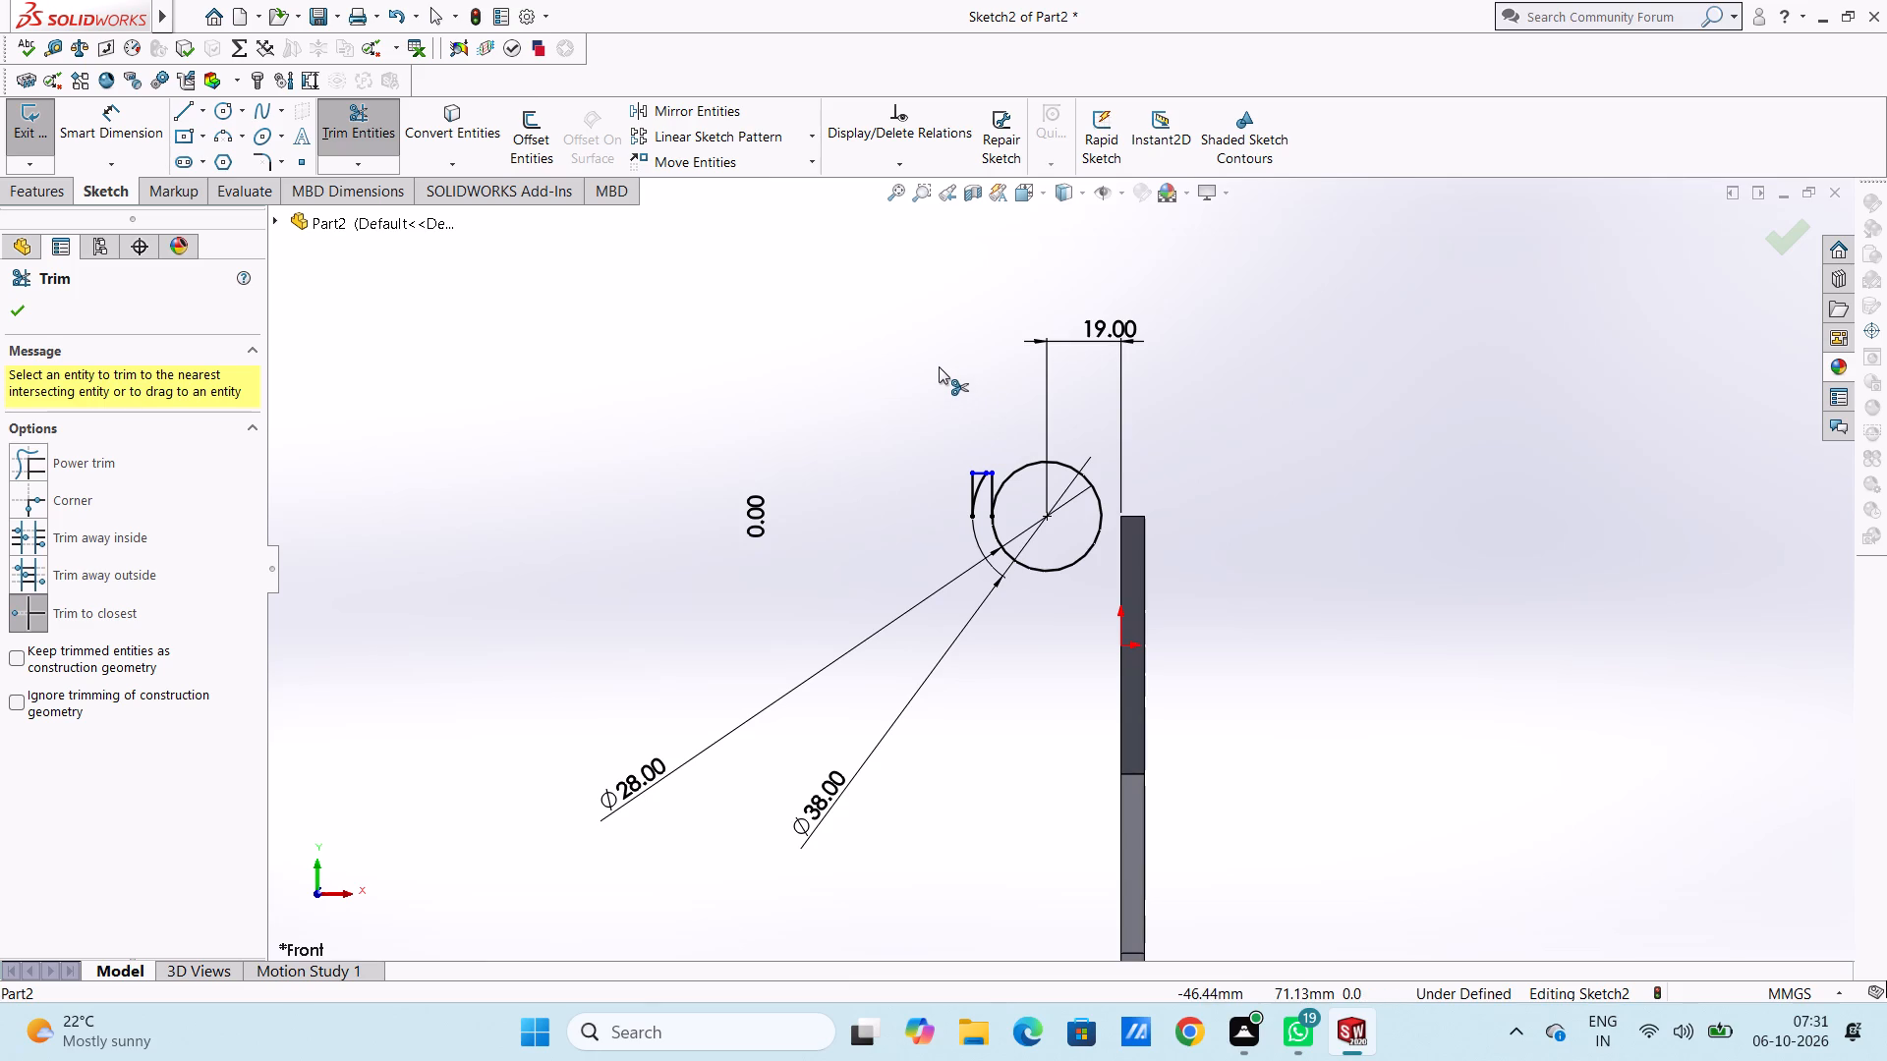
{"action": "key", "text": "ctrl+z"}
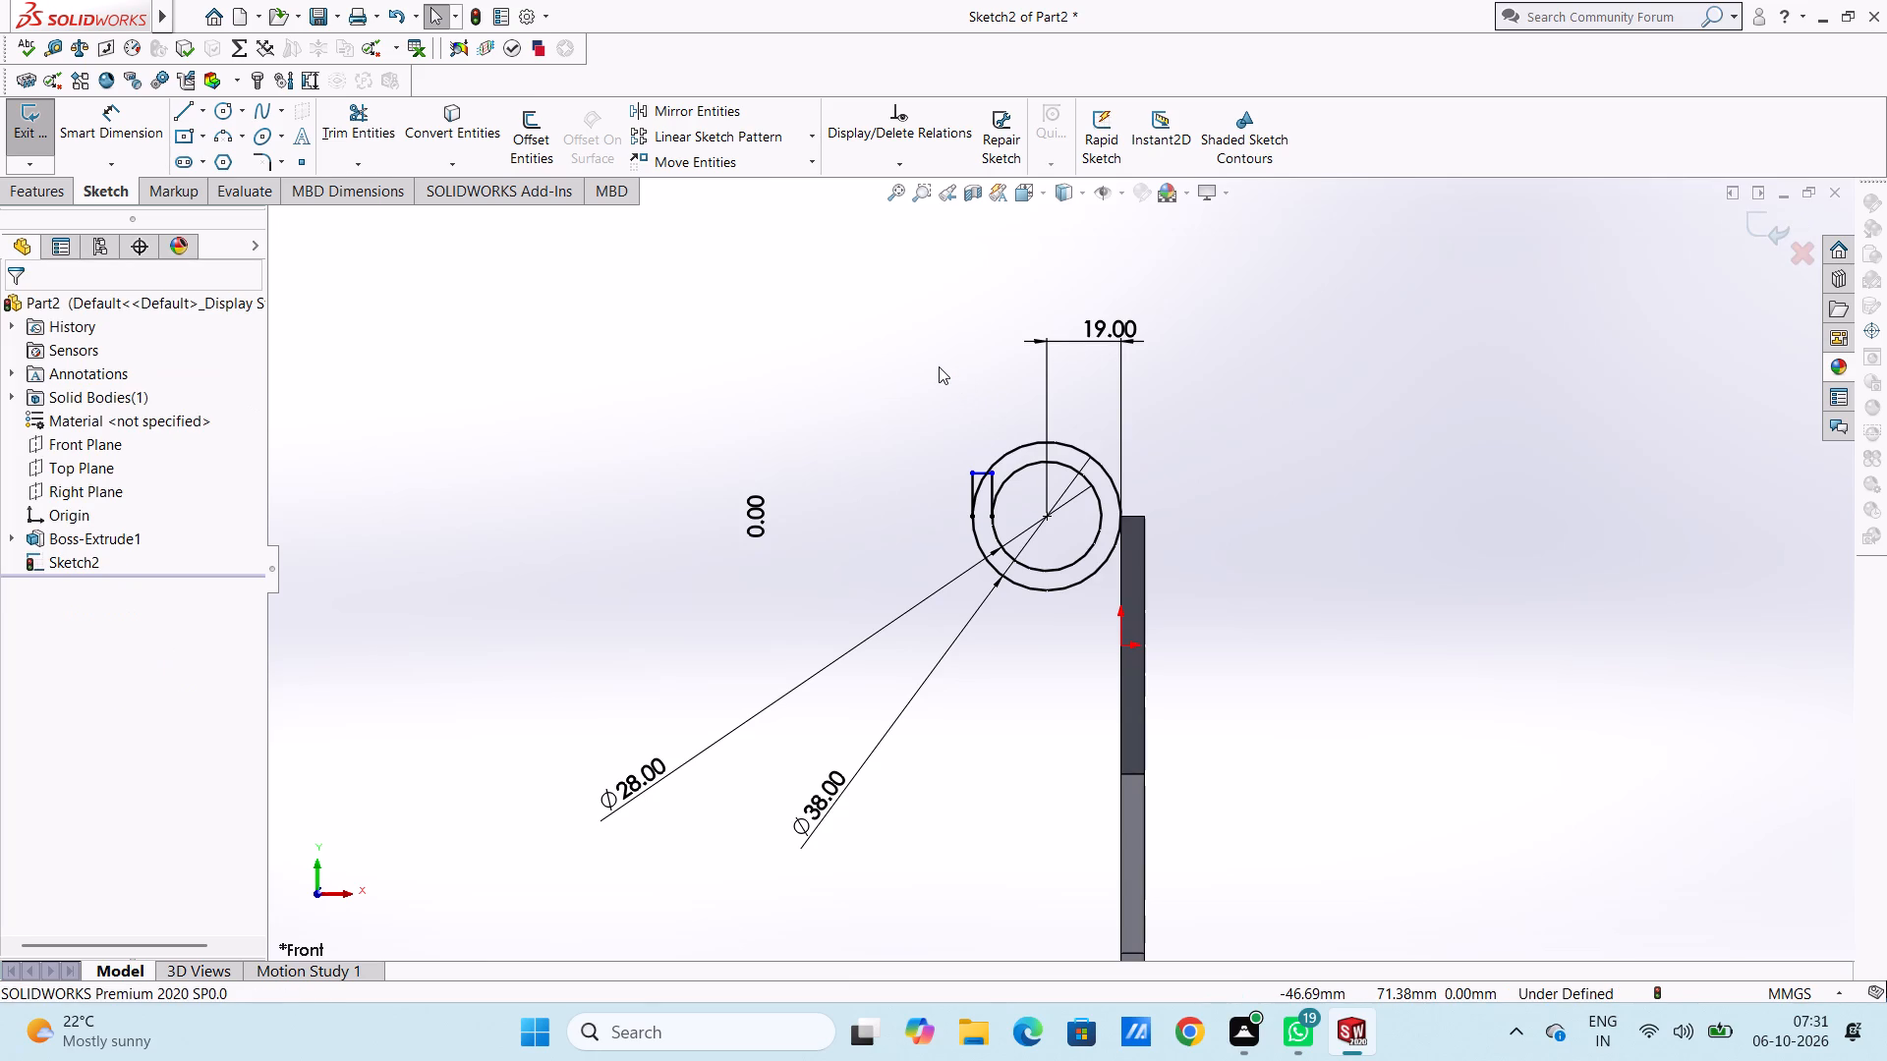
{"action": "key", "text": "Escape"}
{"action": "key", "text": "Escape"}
Dimension the length of the vertical line at the outer circle's left quadrant as 11 mm.
{"action": "scroll", "coordinate": [1094, 560], "scroll_direction": "down", "scroll_amount": 5}
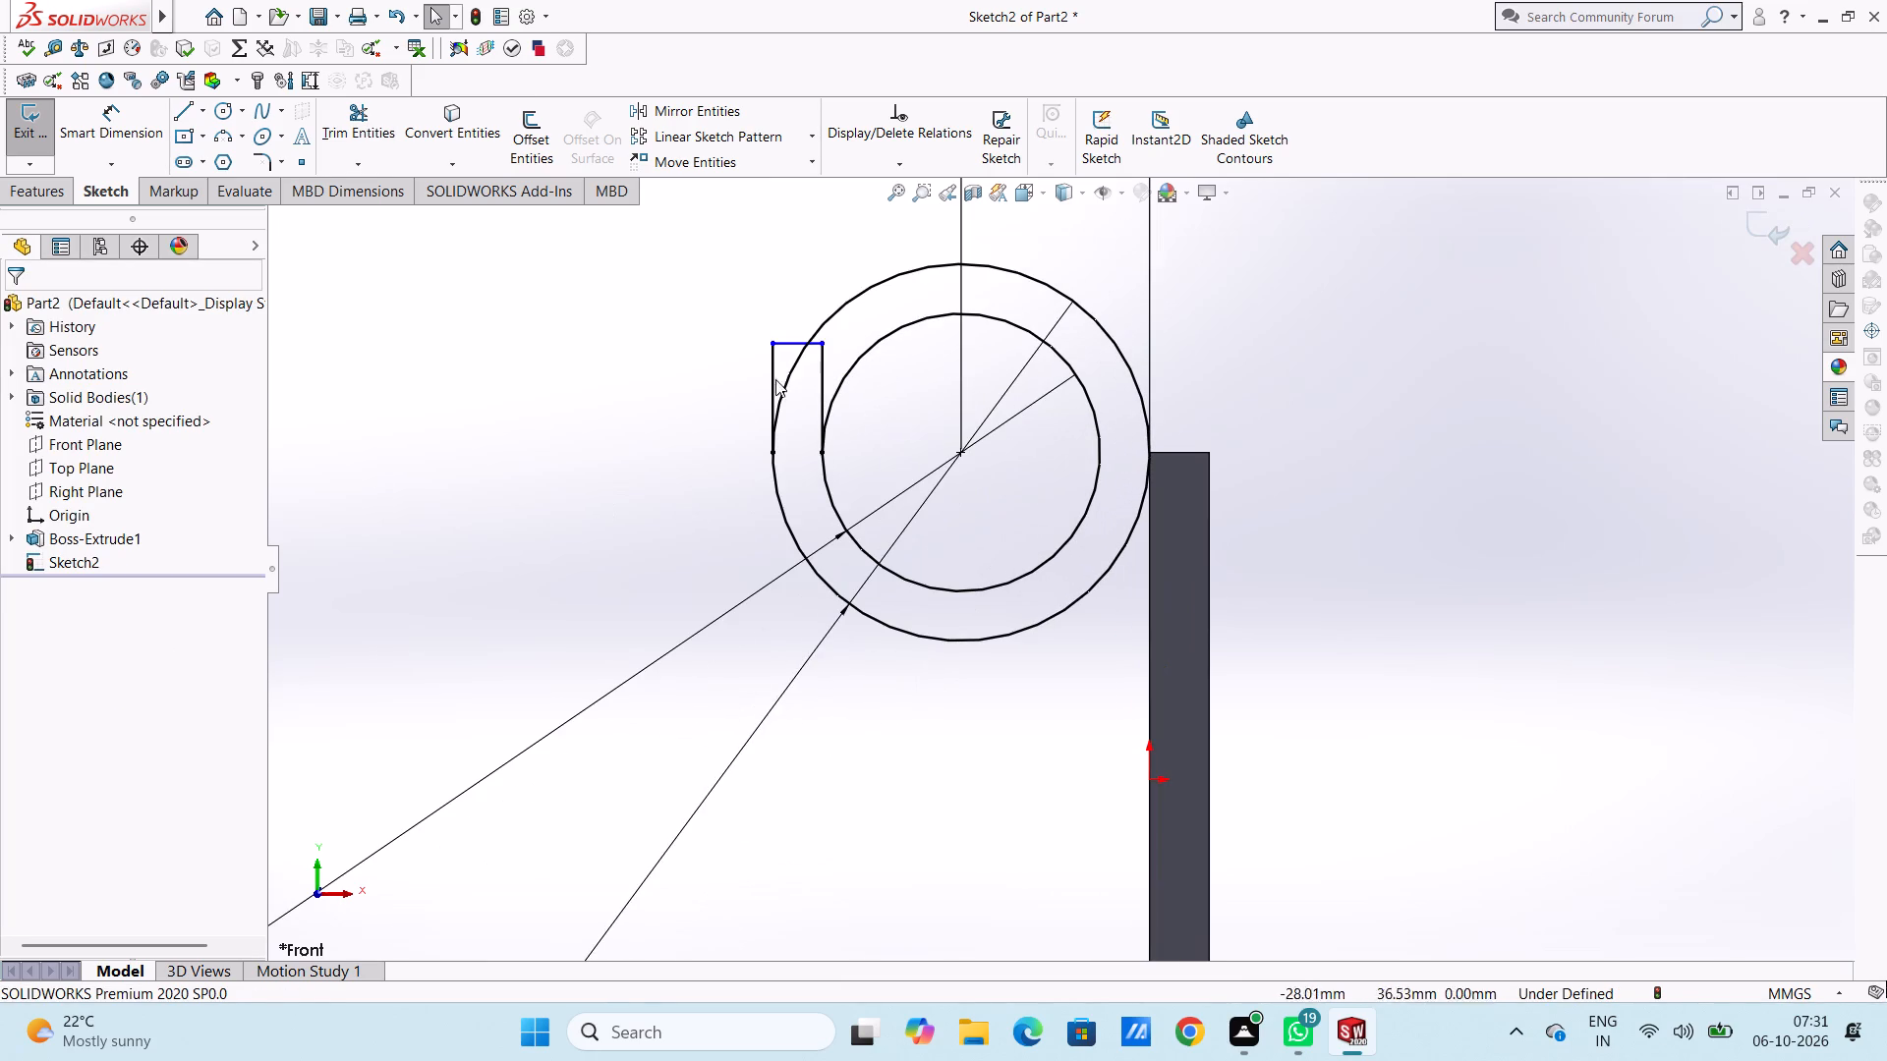
{"action": "left_click", "coordinate": [103, 106]}
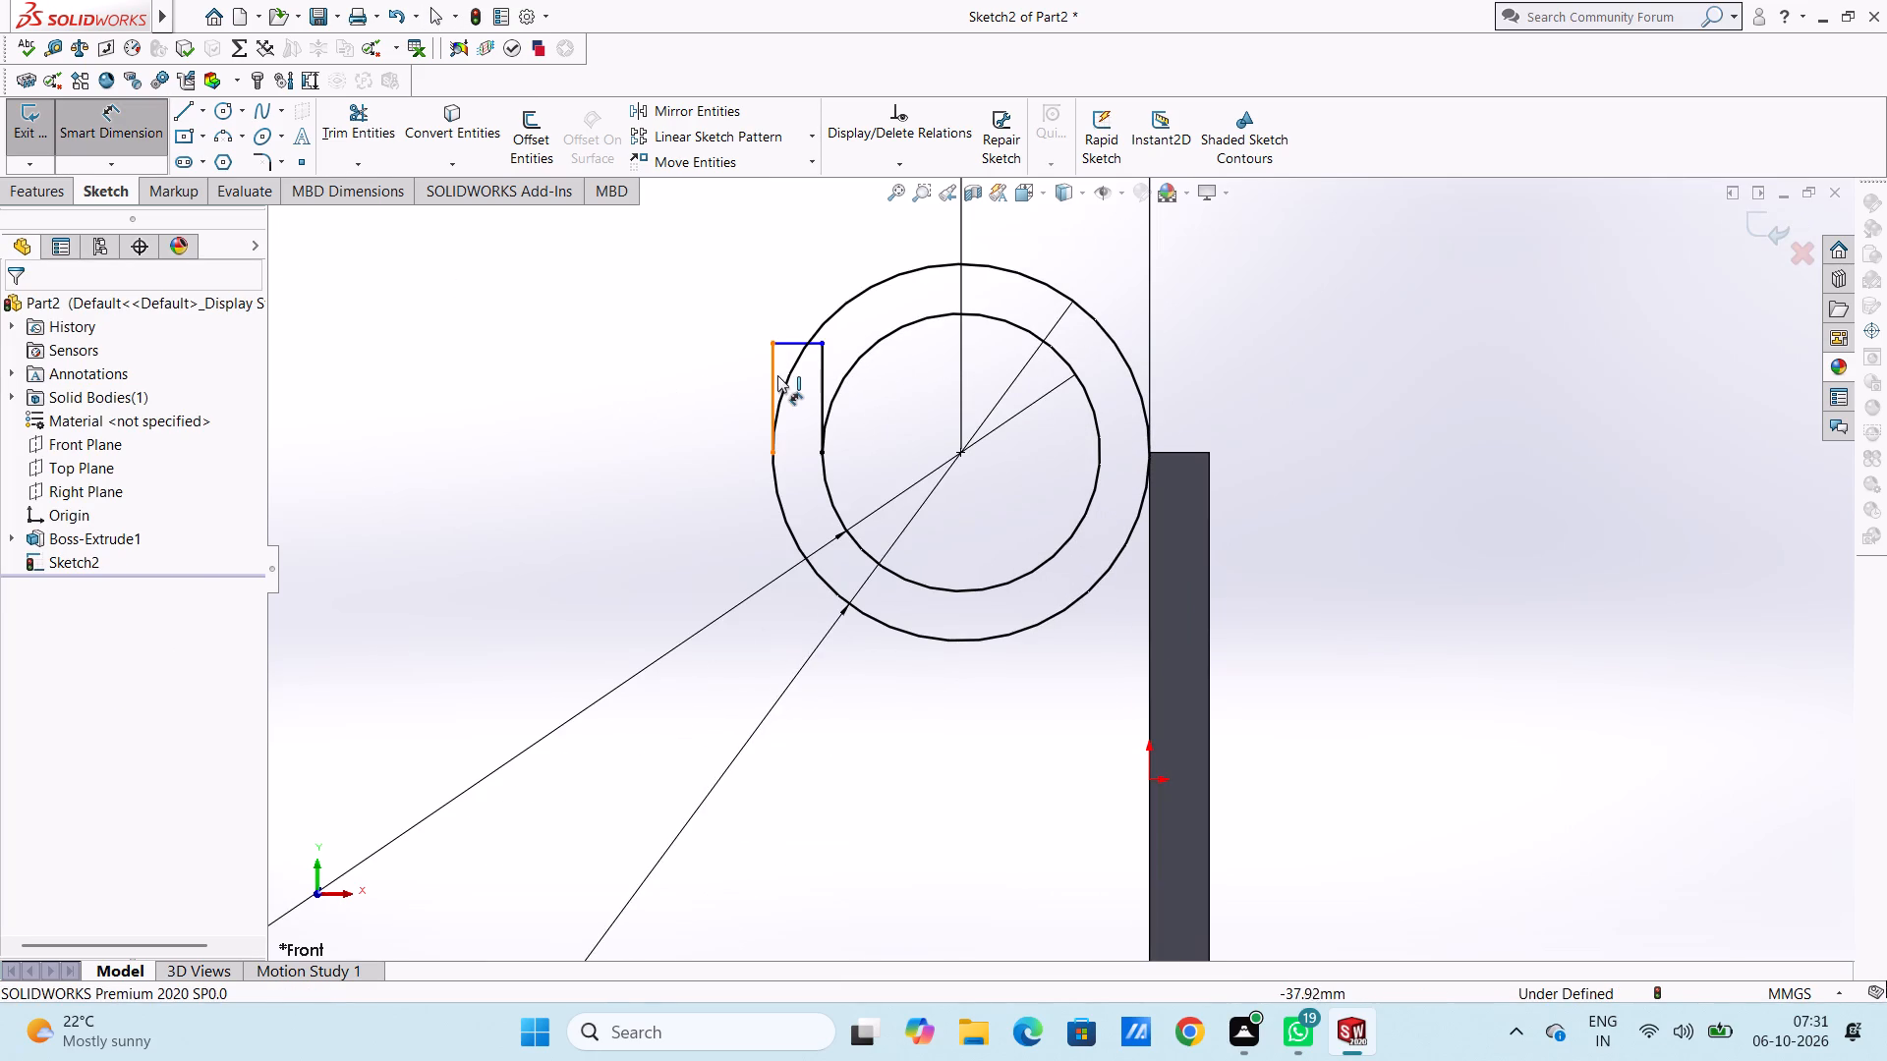
{"action": "left_click", "coordinate": [777, 375]}
{"action": "left_click", "coordinate": [468, 386]}
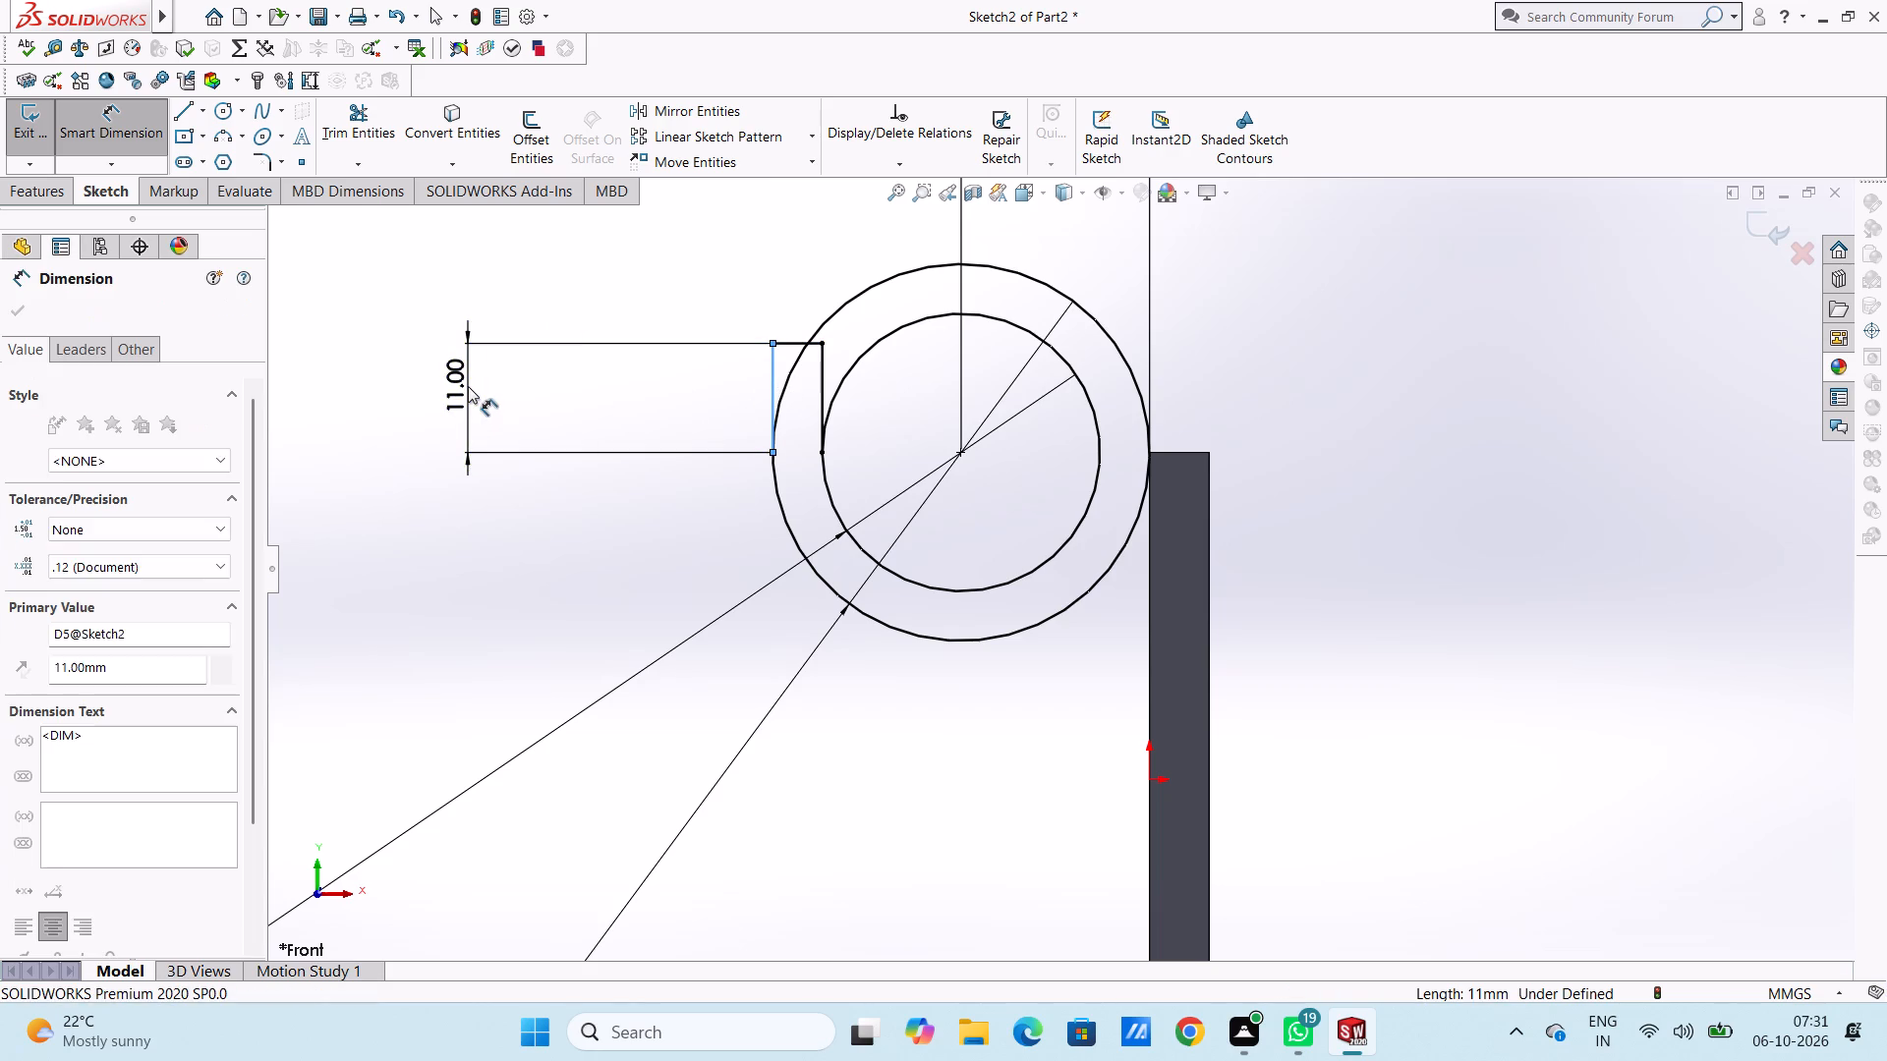
{"action": "left_click", "coordinate": [374, 360]}
{"action": "left_click", "coordinate": [381, 417]}
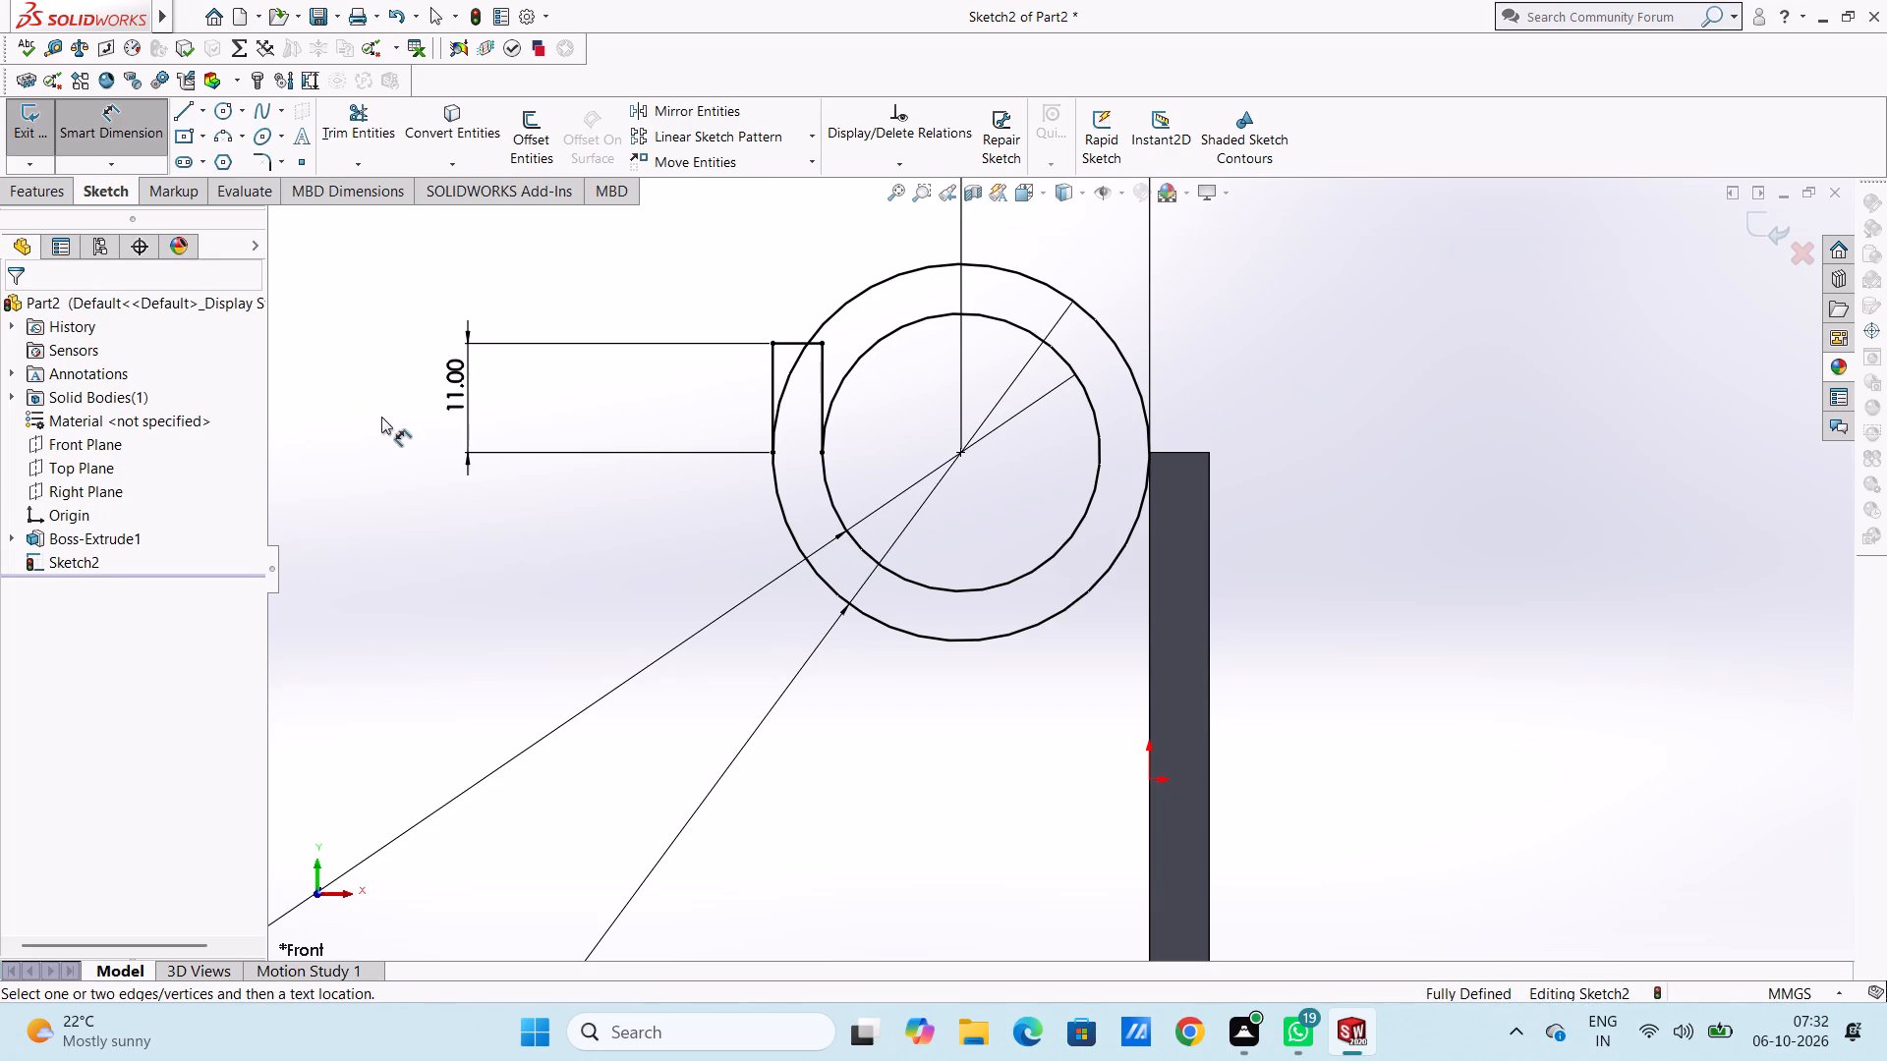
Examine where the outer circle meets the plate's top corner.
{"action": "scroll", "coordinate": [1098, 496], "scroll_direction": "down", "scroll_amount": 5}
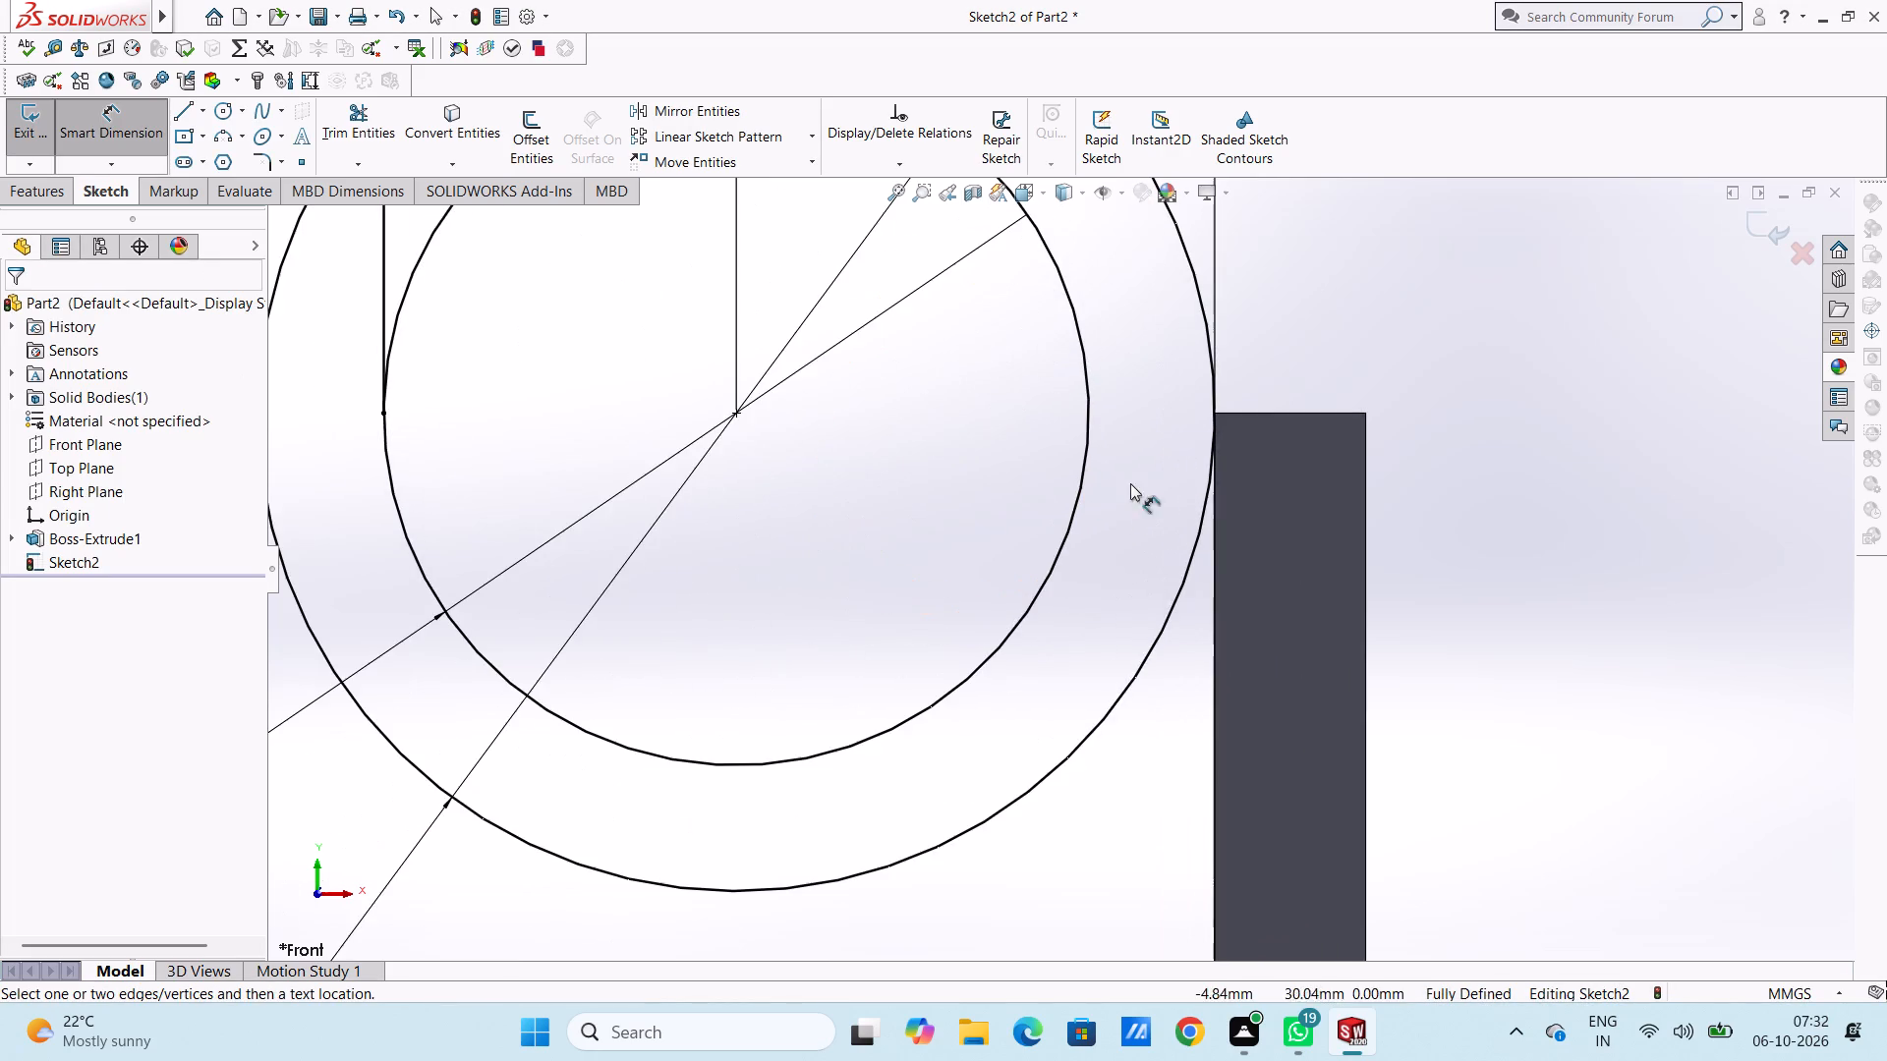
{"action": "scroll", "coordinate": [1226, 433], "scroll_direction": "down", "scroll_amount": 8}
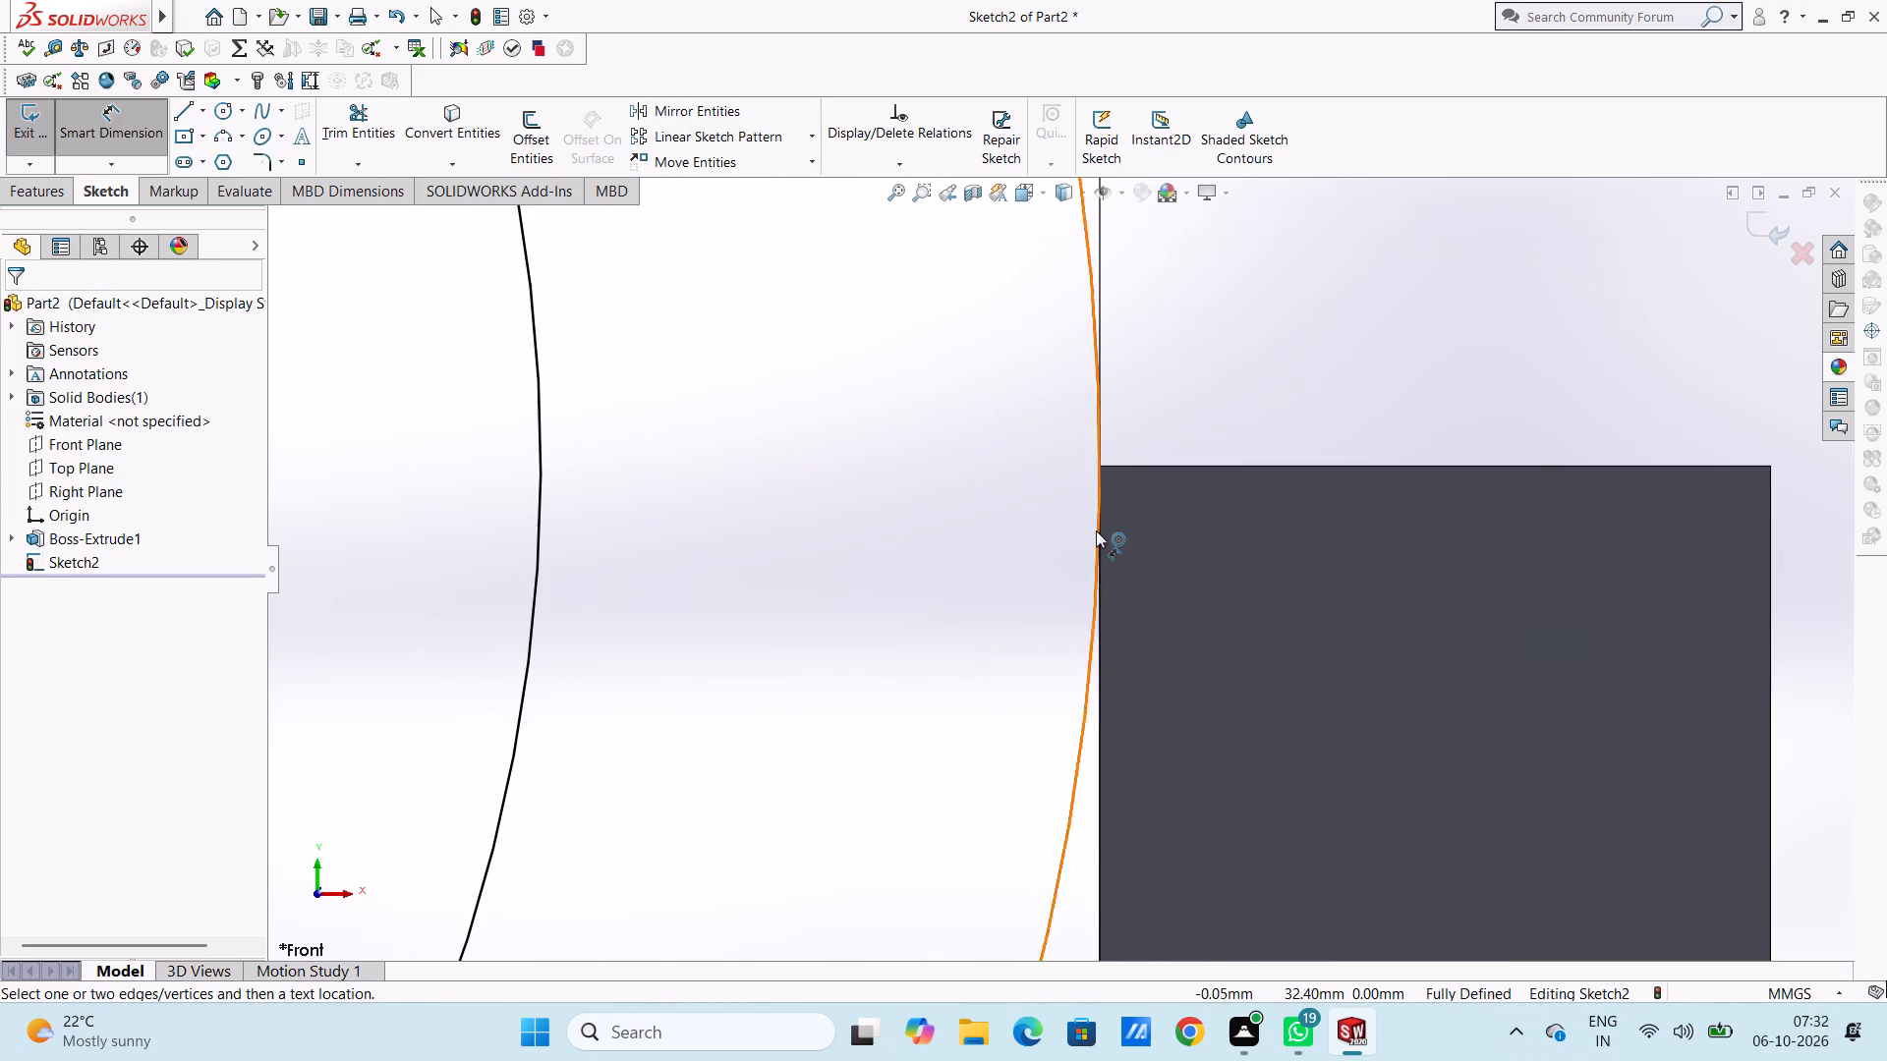
{"action": "scroll", "coordinate": [1096, 530], "scroll_direction": "down", "scroll_amount": 5}
{"action": "scroll", "coordinate": [1096, 433], "scroll_direction": "down", "scroll_amount": 14}
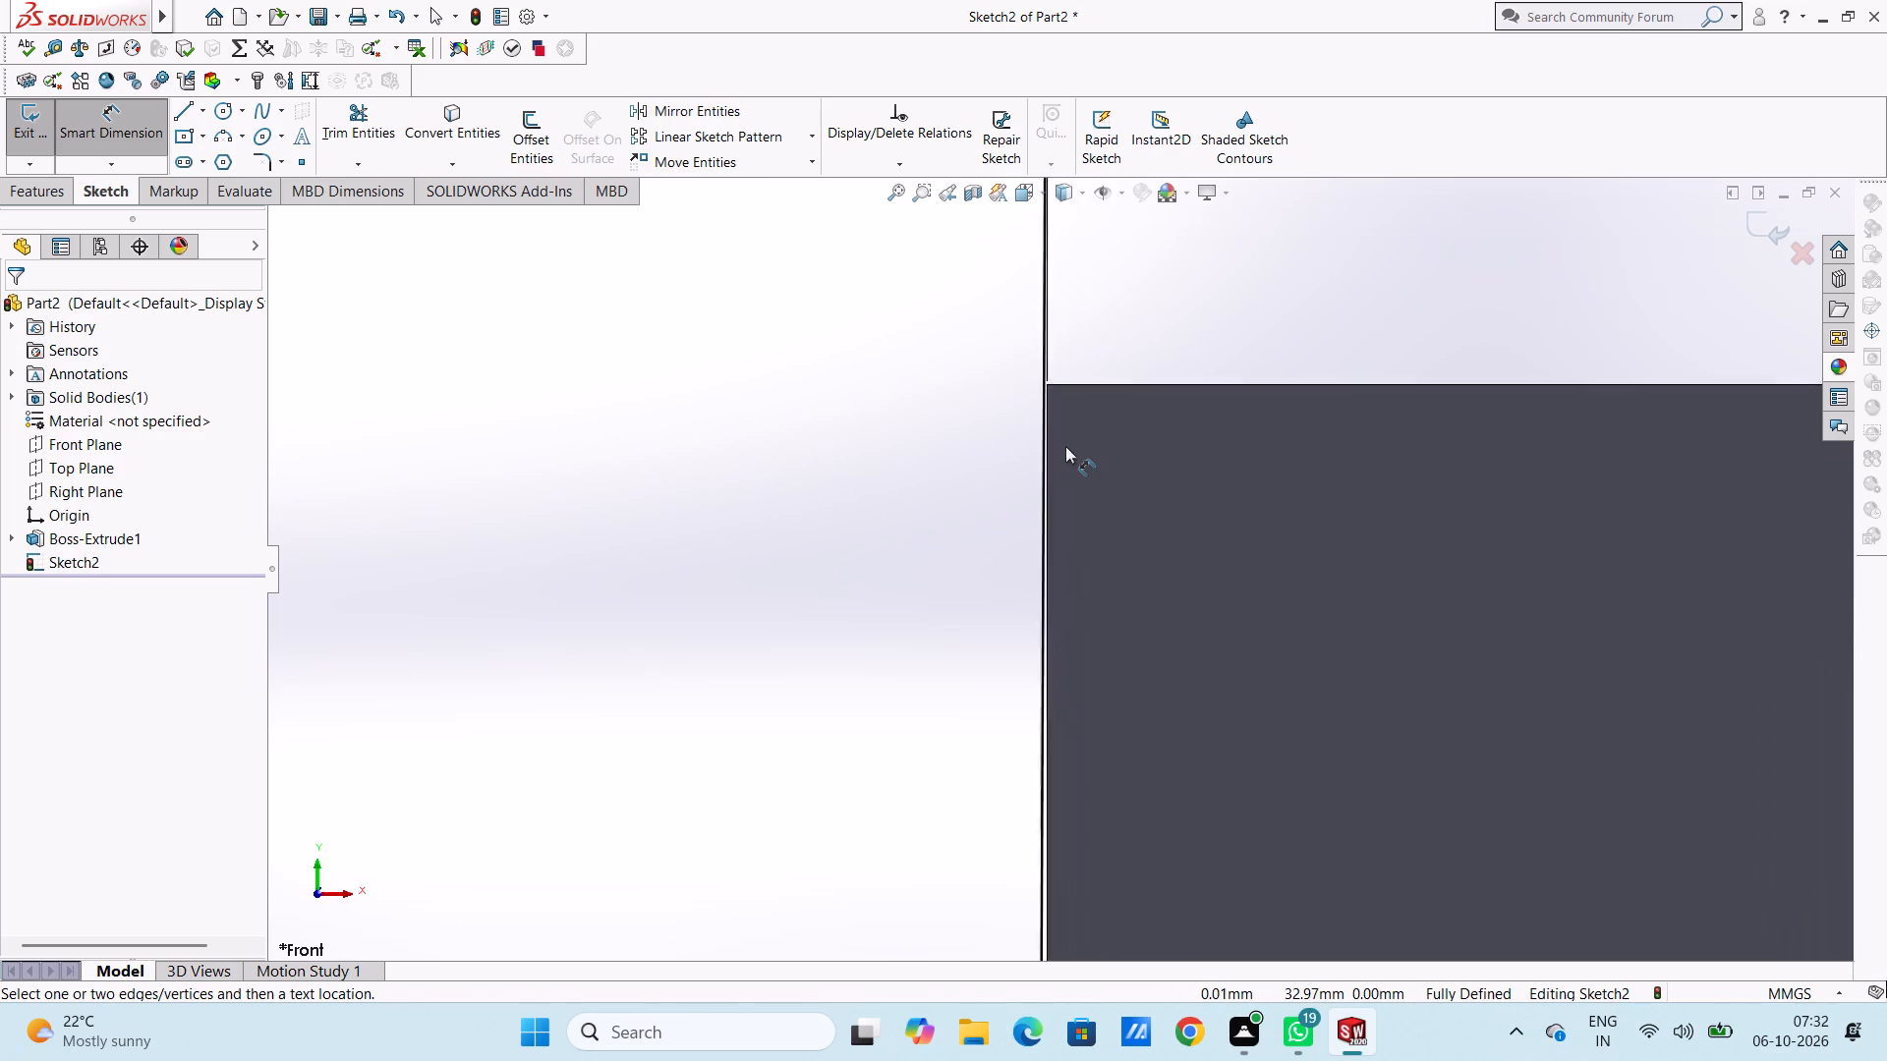
{"action": "scroll", "coordinate": [1035, 459], "scroll_direction": "down", "scroll_amount": 5}
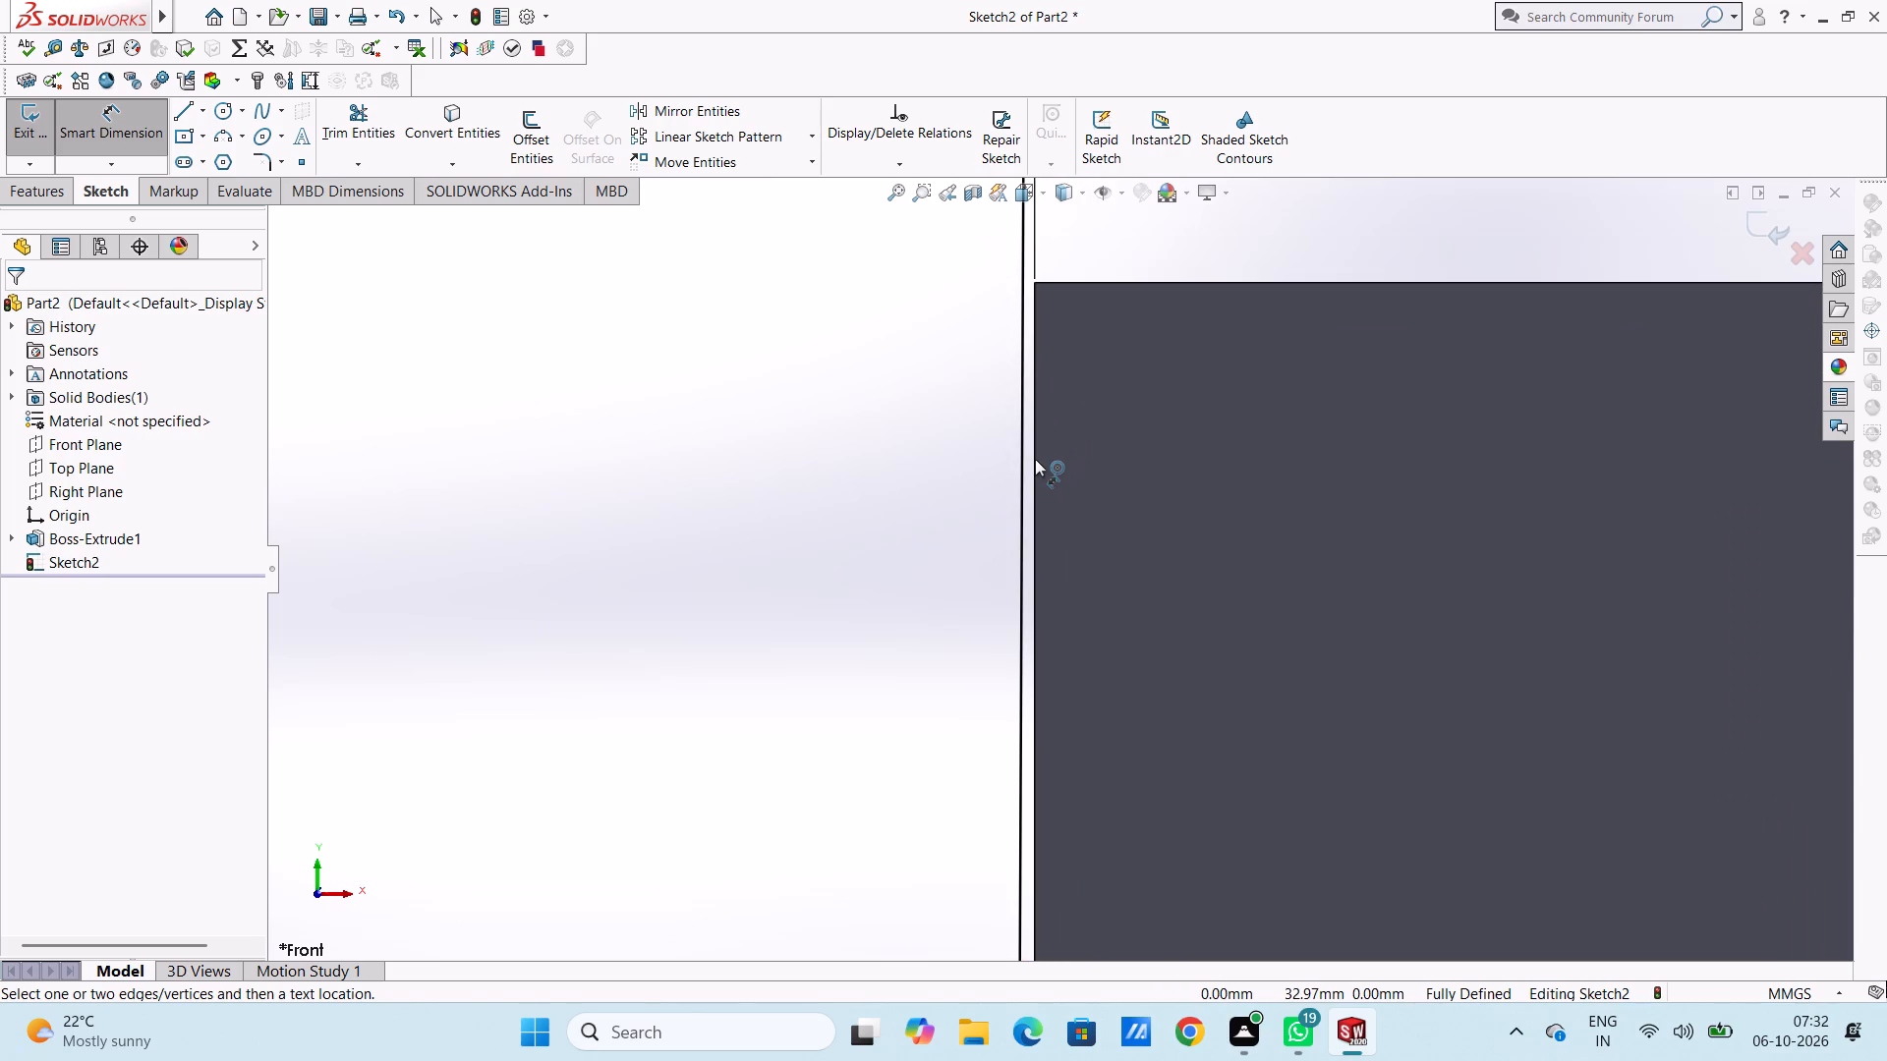
{"action": "scroll", "coordinate": [1035, 459], "scroll_direction": "up", "scroll_amount": 17}
{"action": "scroll", "coordinate": [1035, 459], "scroll_direction": "up", "scroll_amount": 7}
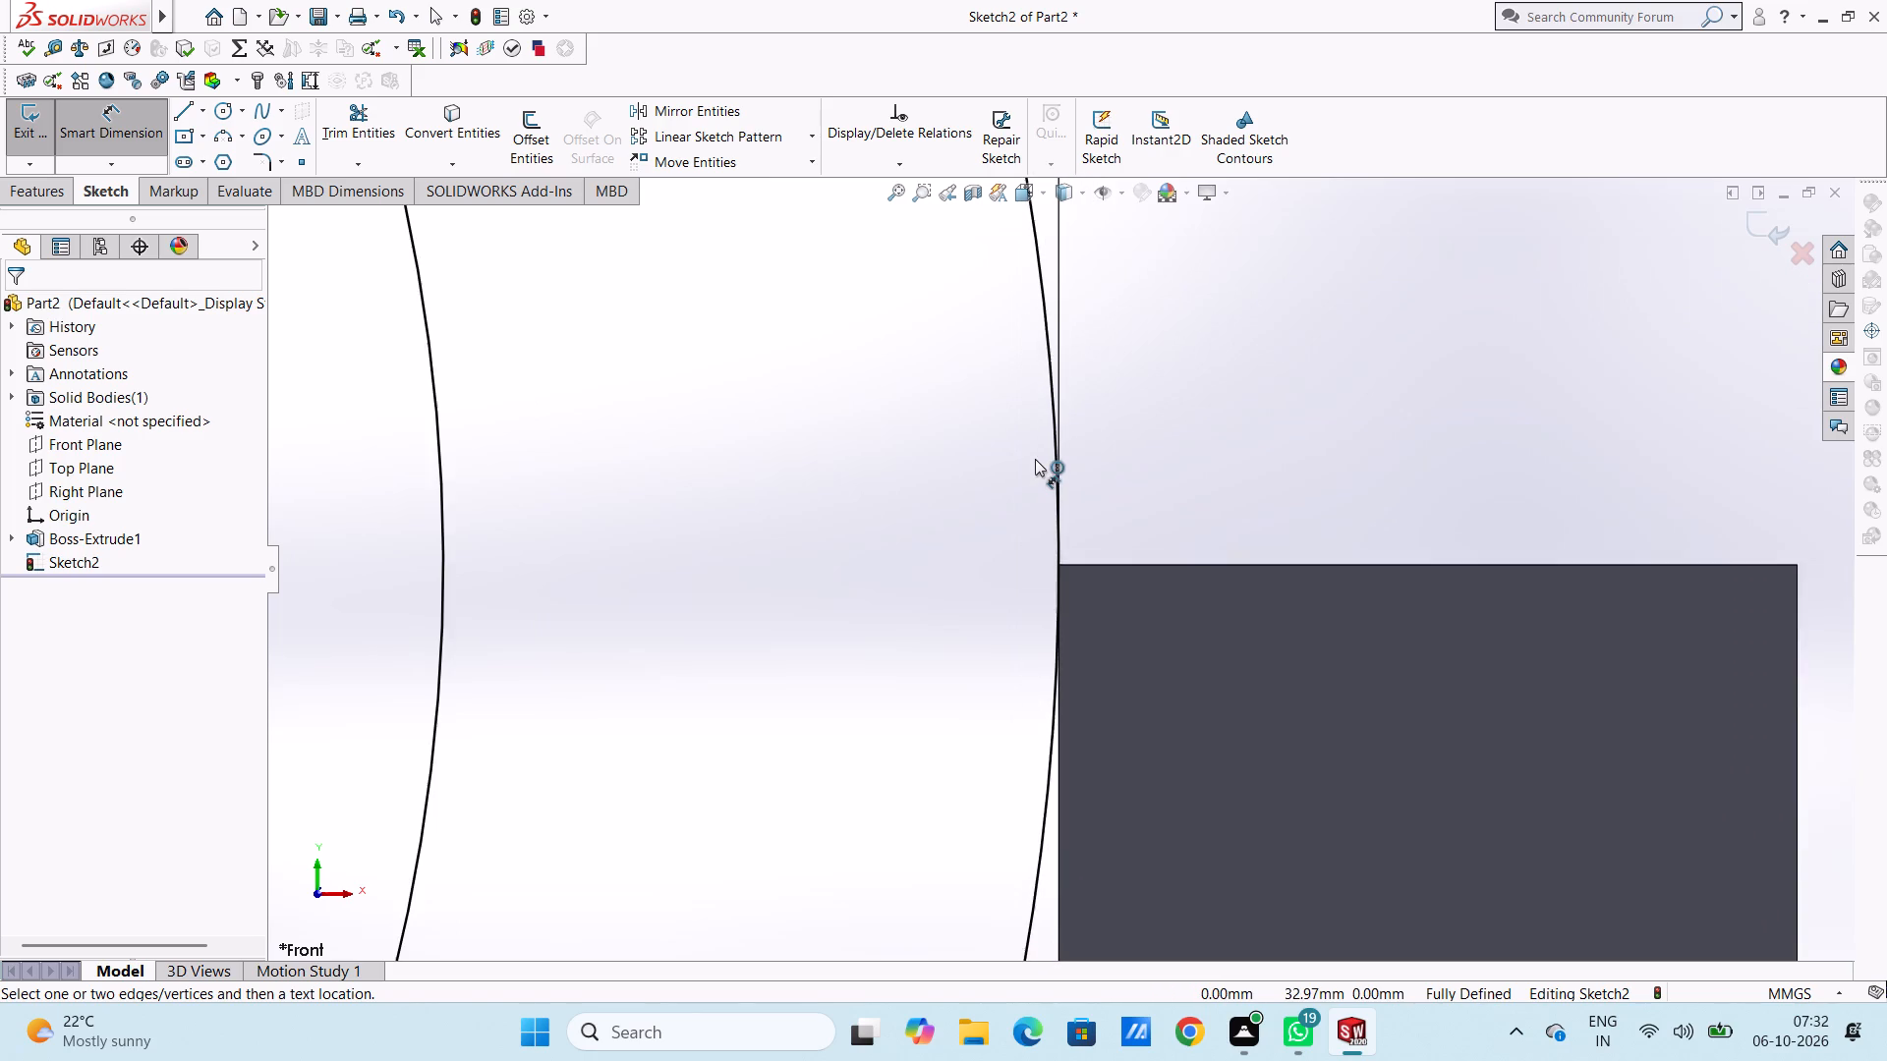
{"action": "scroll", "coordinate": [1035, 459], "scroll_direction": "up", "scroll_amount": 19}
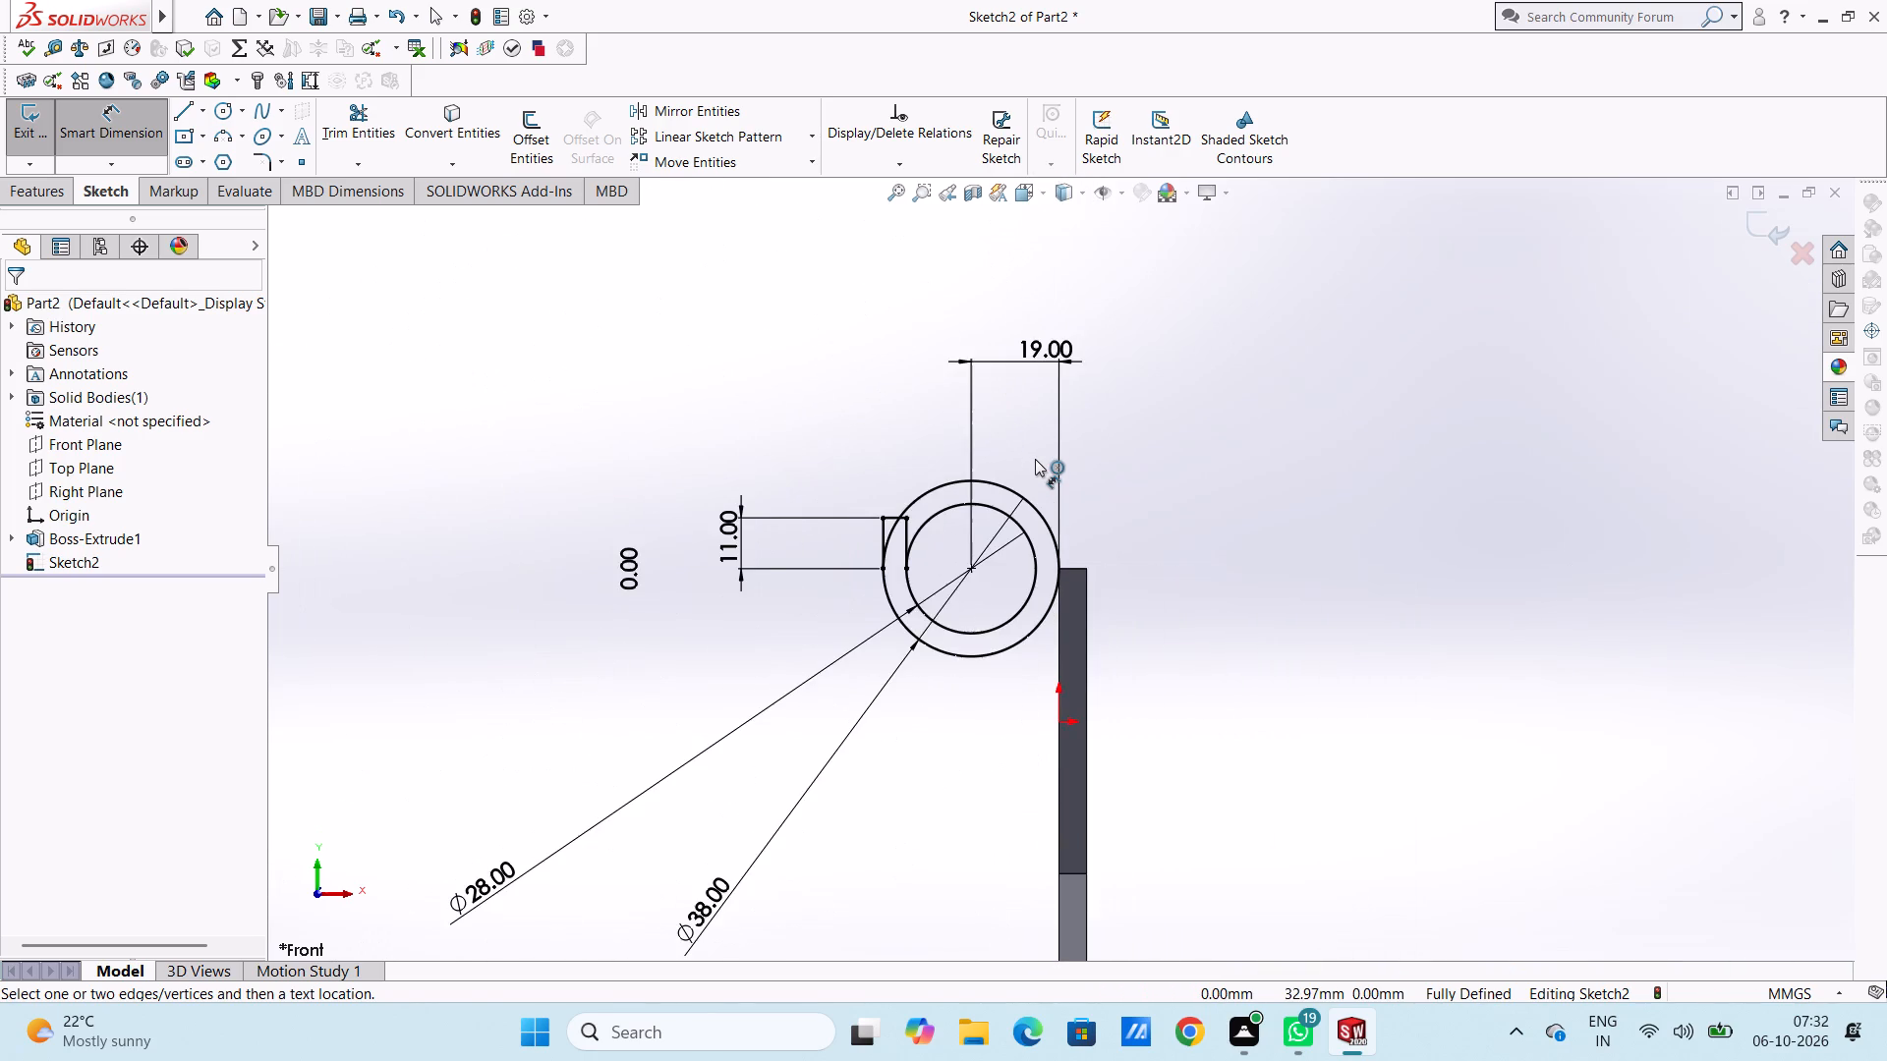
Set the horizontal distance between the circles' centre and the plate's left edge to 14 mm.
{"action": "left_click", "coordinate": [1045, 317]}
{"action": "double_click", "coordinate": [1038, 381]}
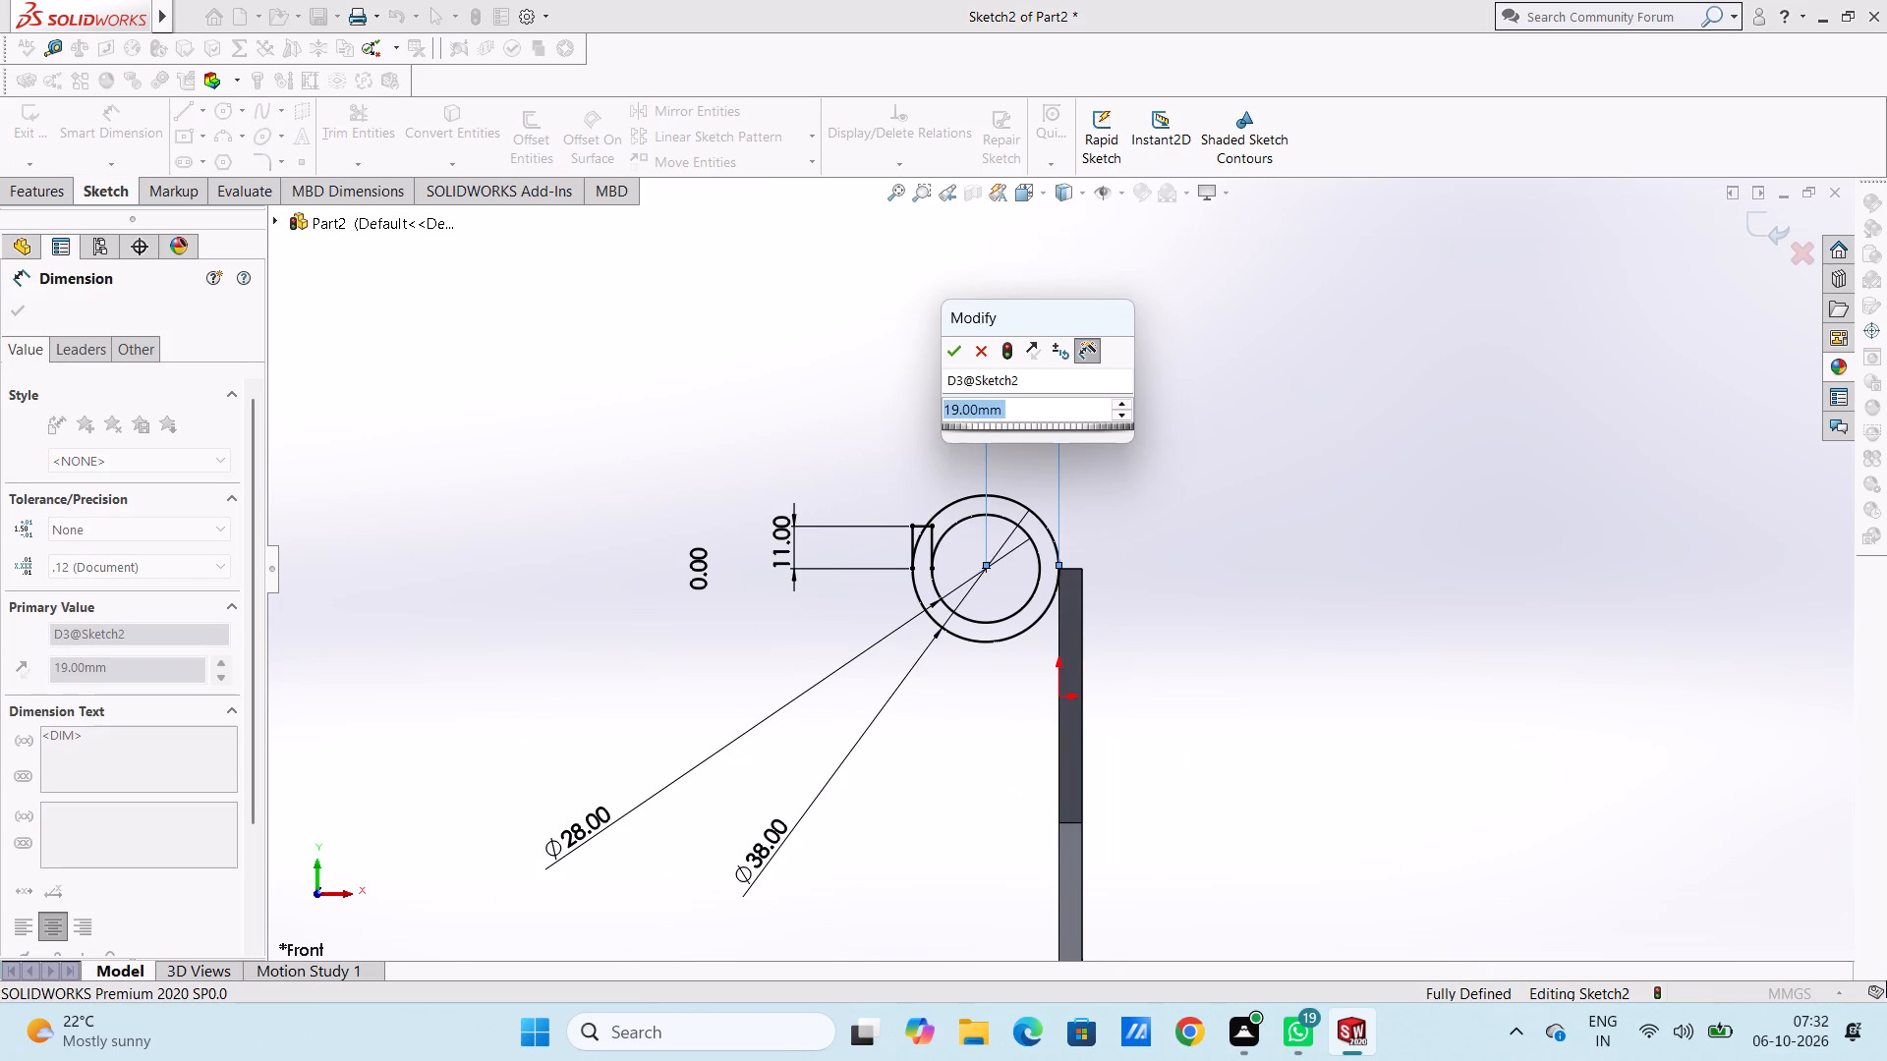
{"action": "type", "text": "14"}
{"action": "key", "text": "Return"}
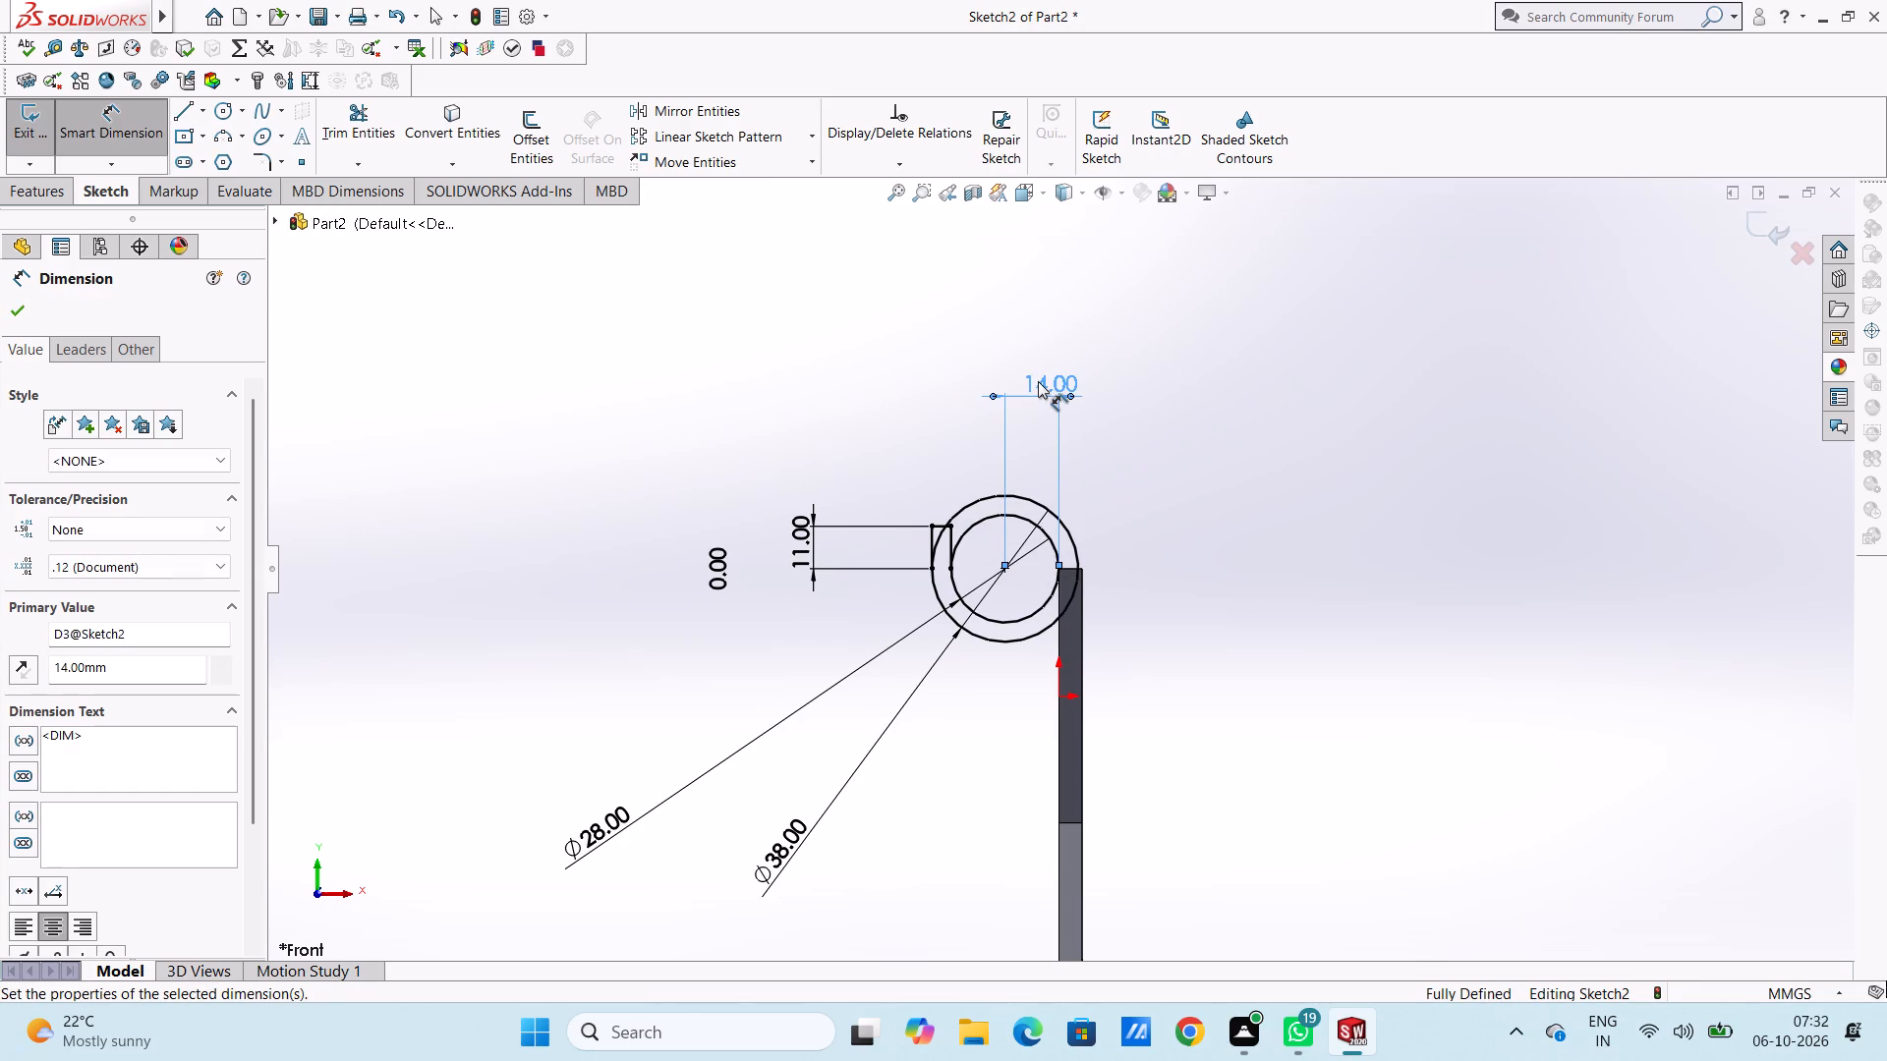
{"action": "left_click", "coordinate": [859, 426]}
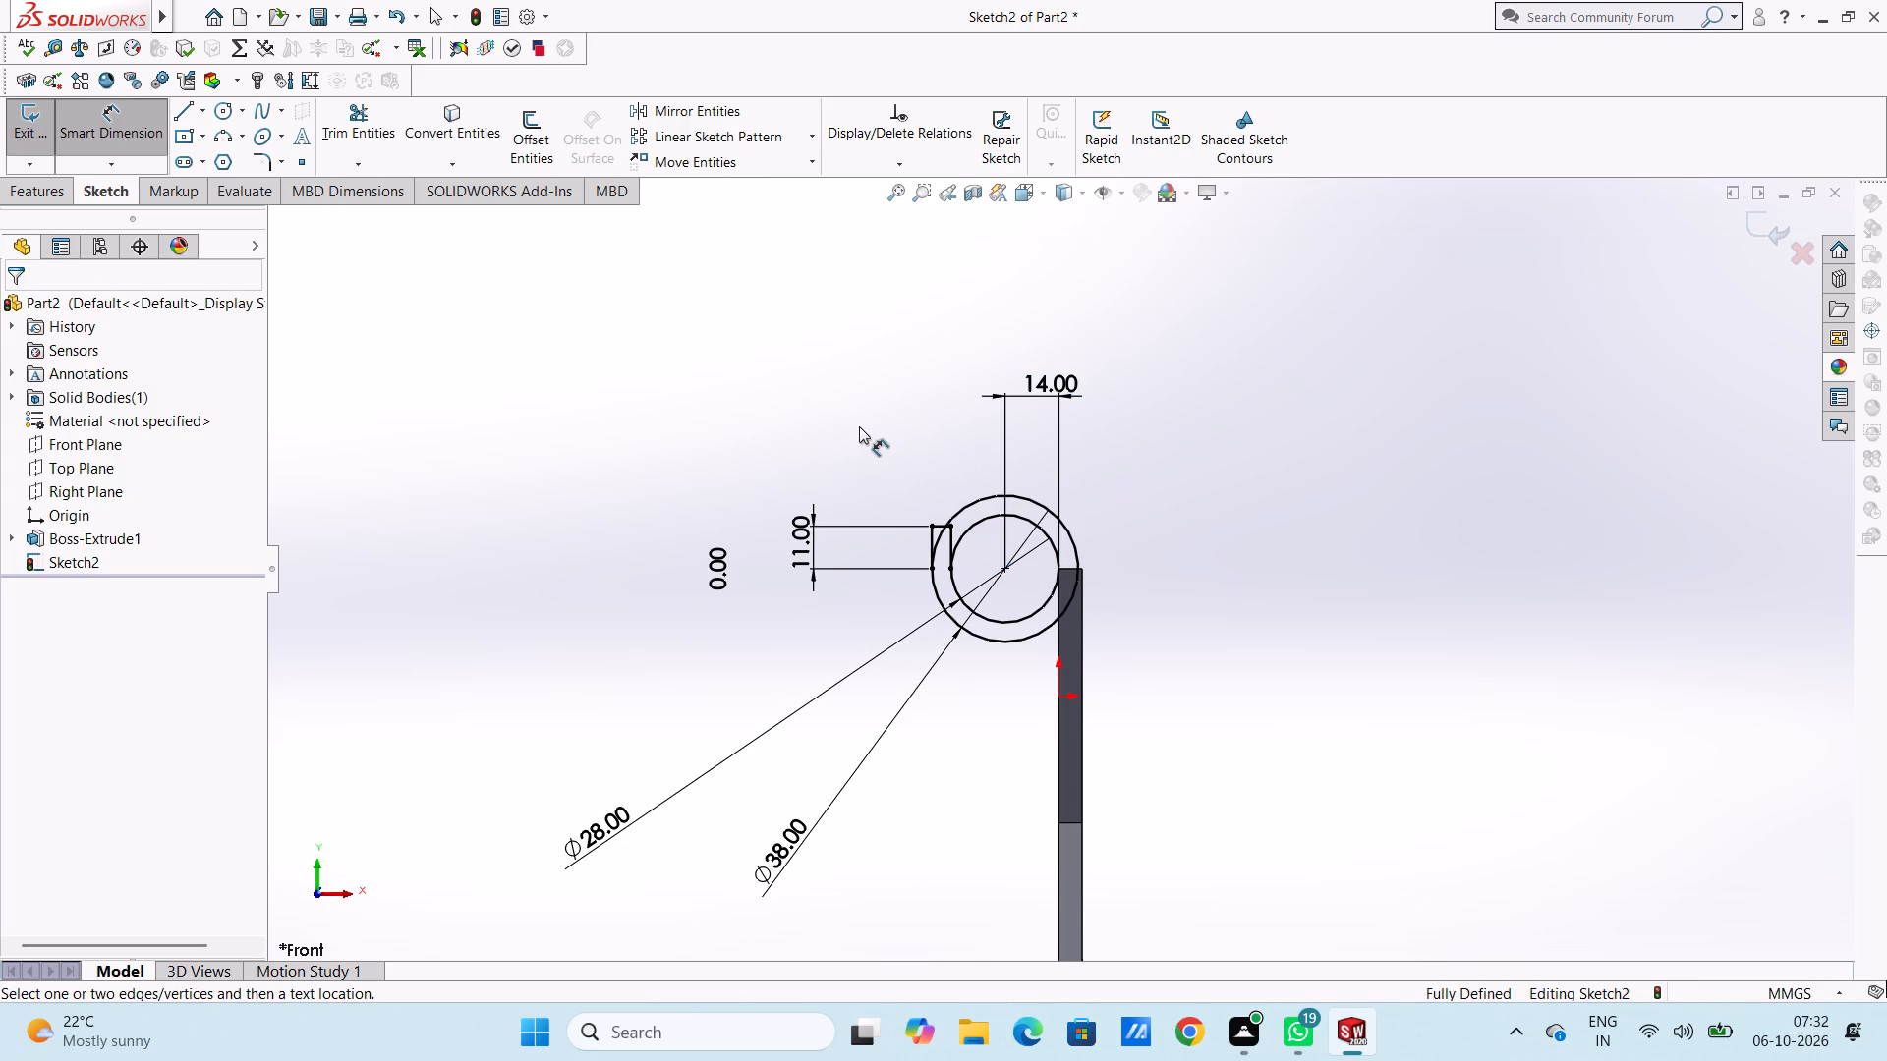
Draw a 5 mm horizontal line along the plate's top edge, from the outer circle's right quadrant to the inner circle's.
{"action": "scroll", "coordinate": [1132, 594], "scroll_direction": "down", "scroll_amount": 2}
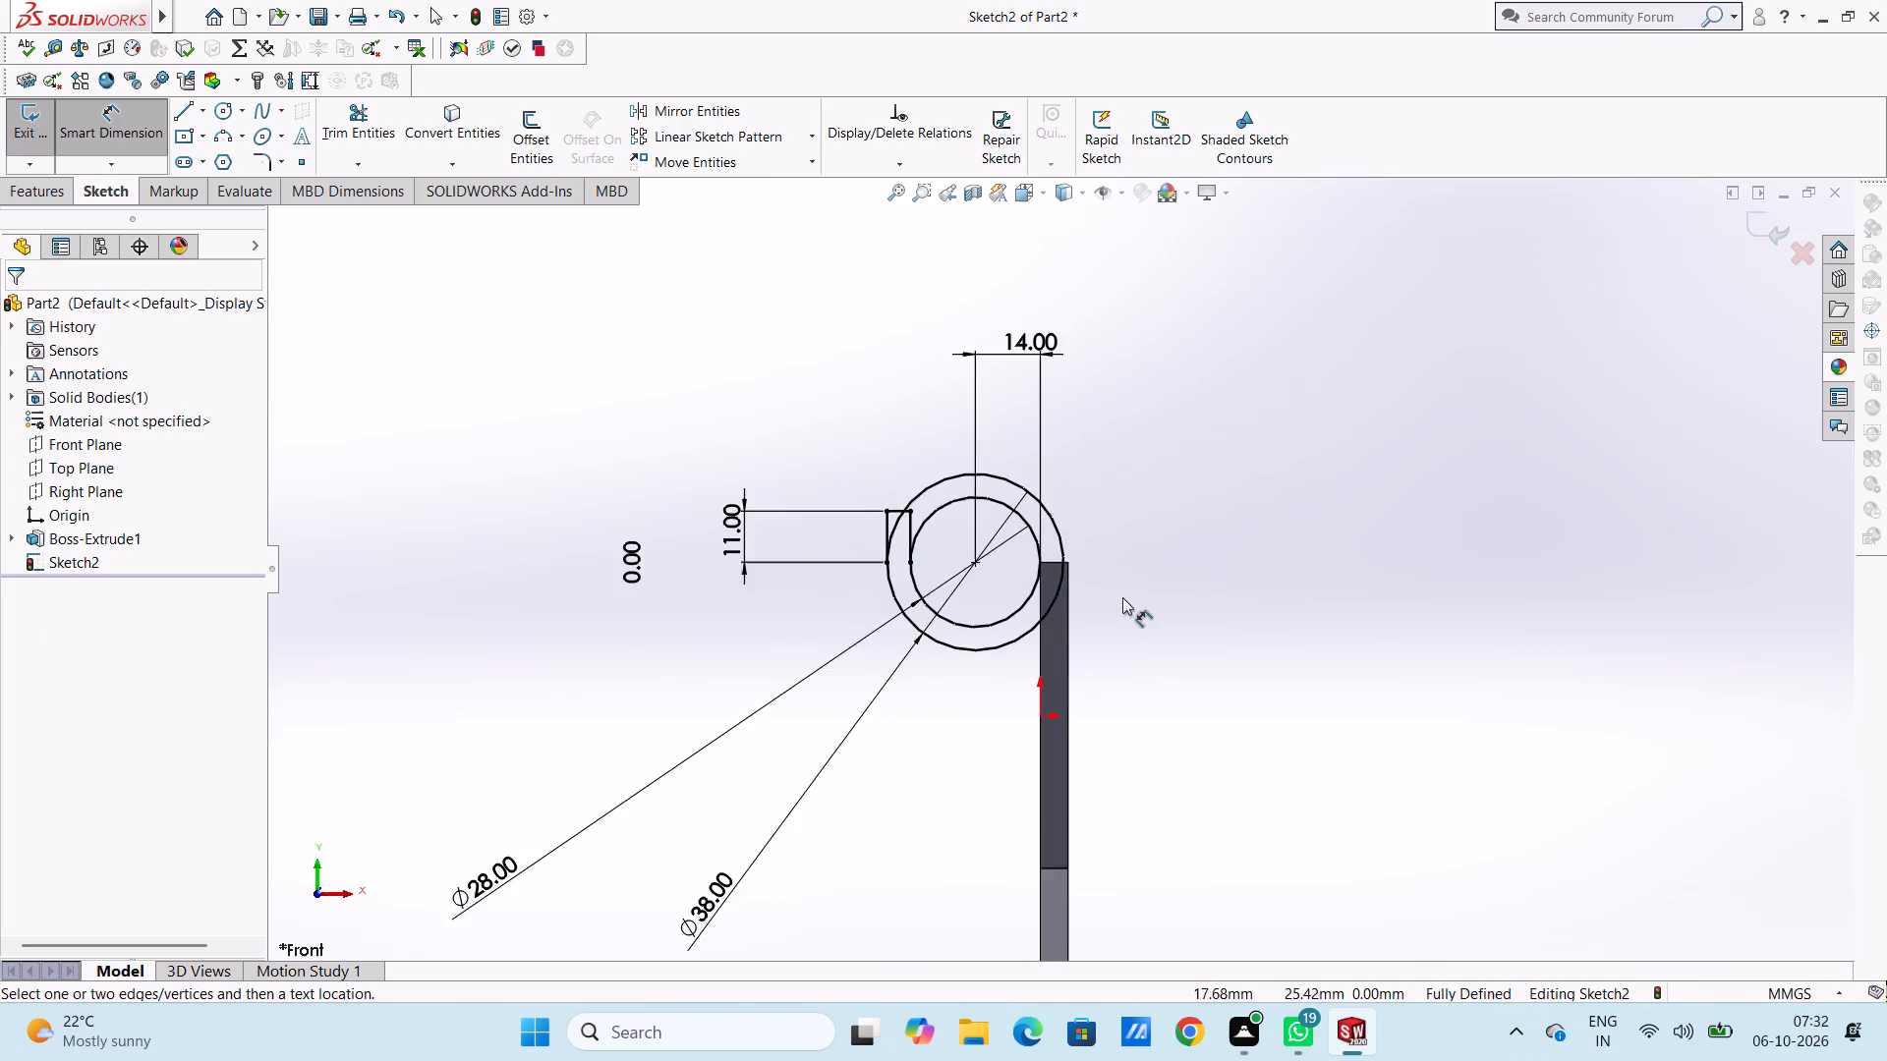
{"action": "scroll", "coordinate": [1122, 597], "scroll_direction": "down", "scroll_amount": 2}
{"action": "scroll", "coordinate": [938, 748], "scroll_direction": "up", "scroll_amount": 4}
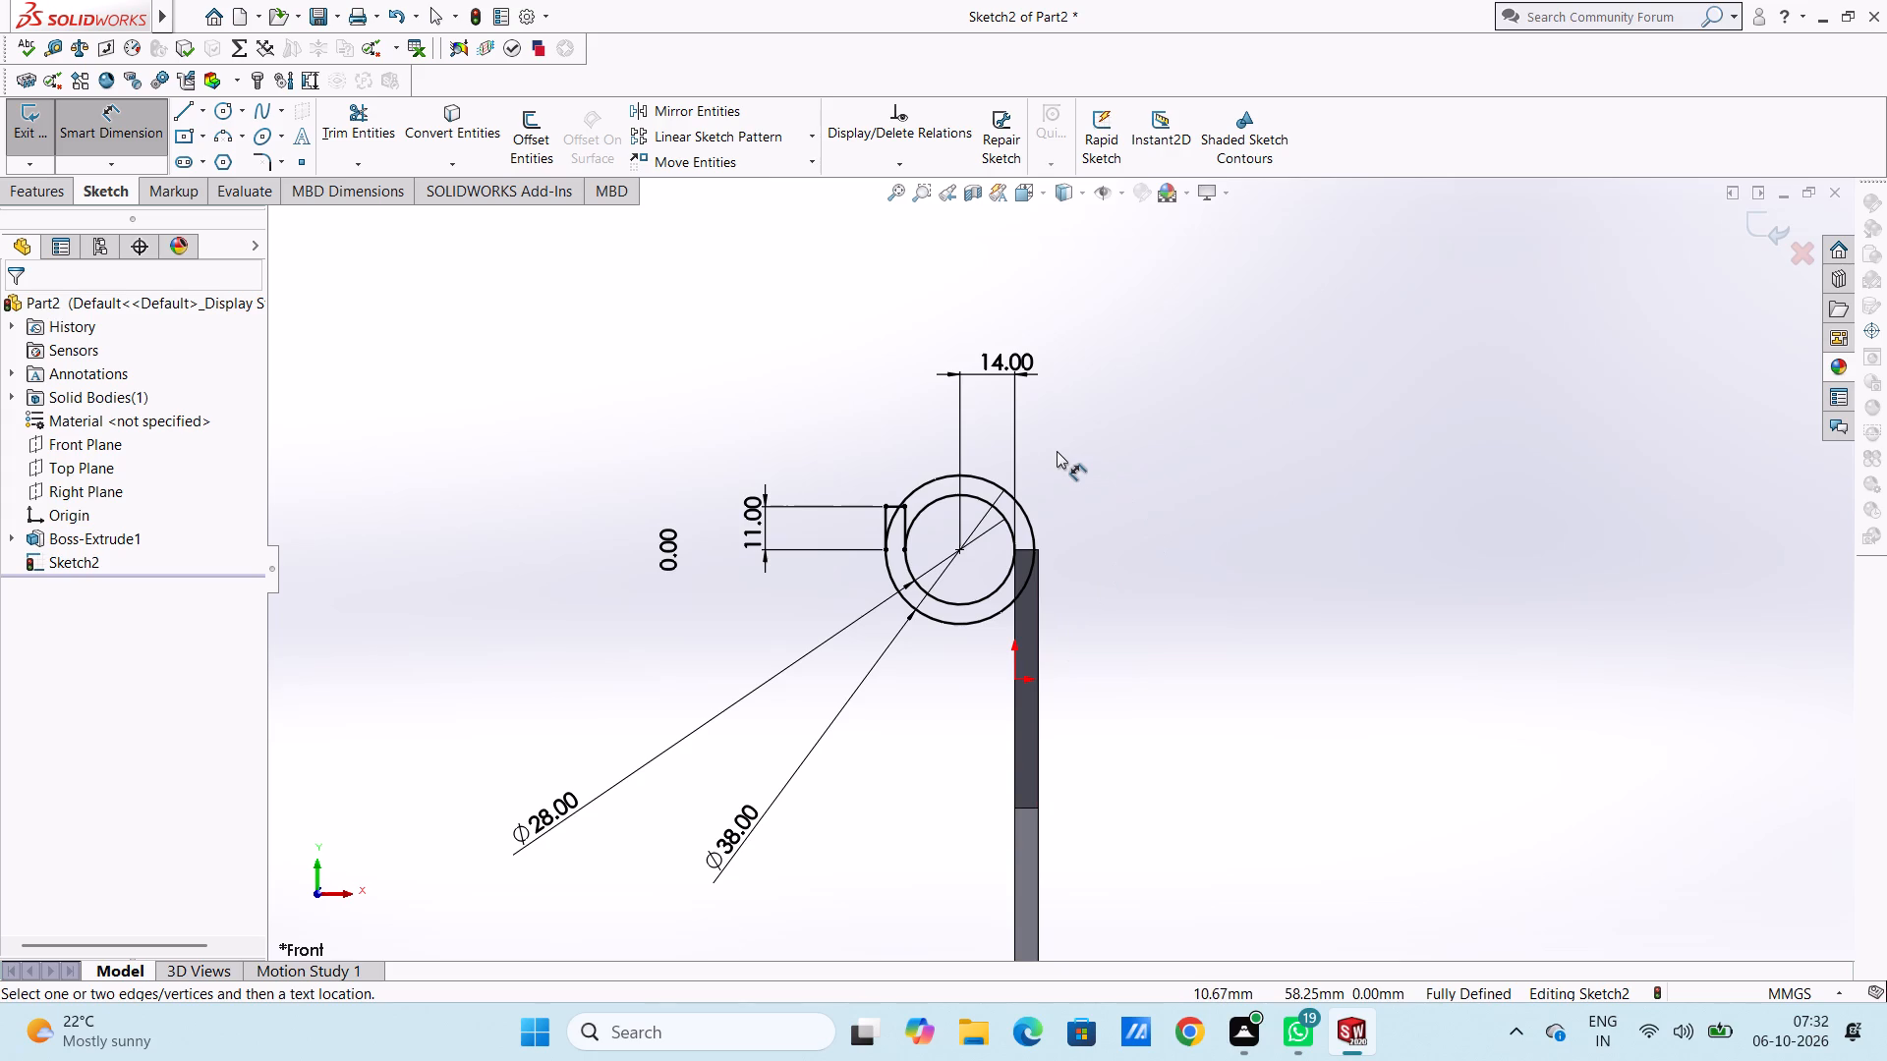
{"action": "left_click", "coordinate": [181, 115]}
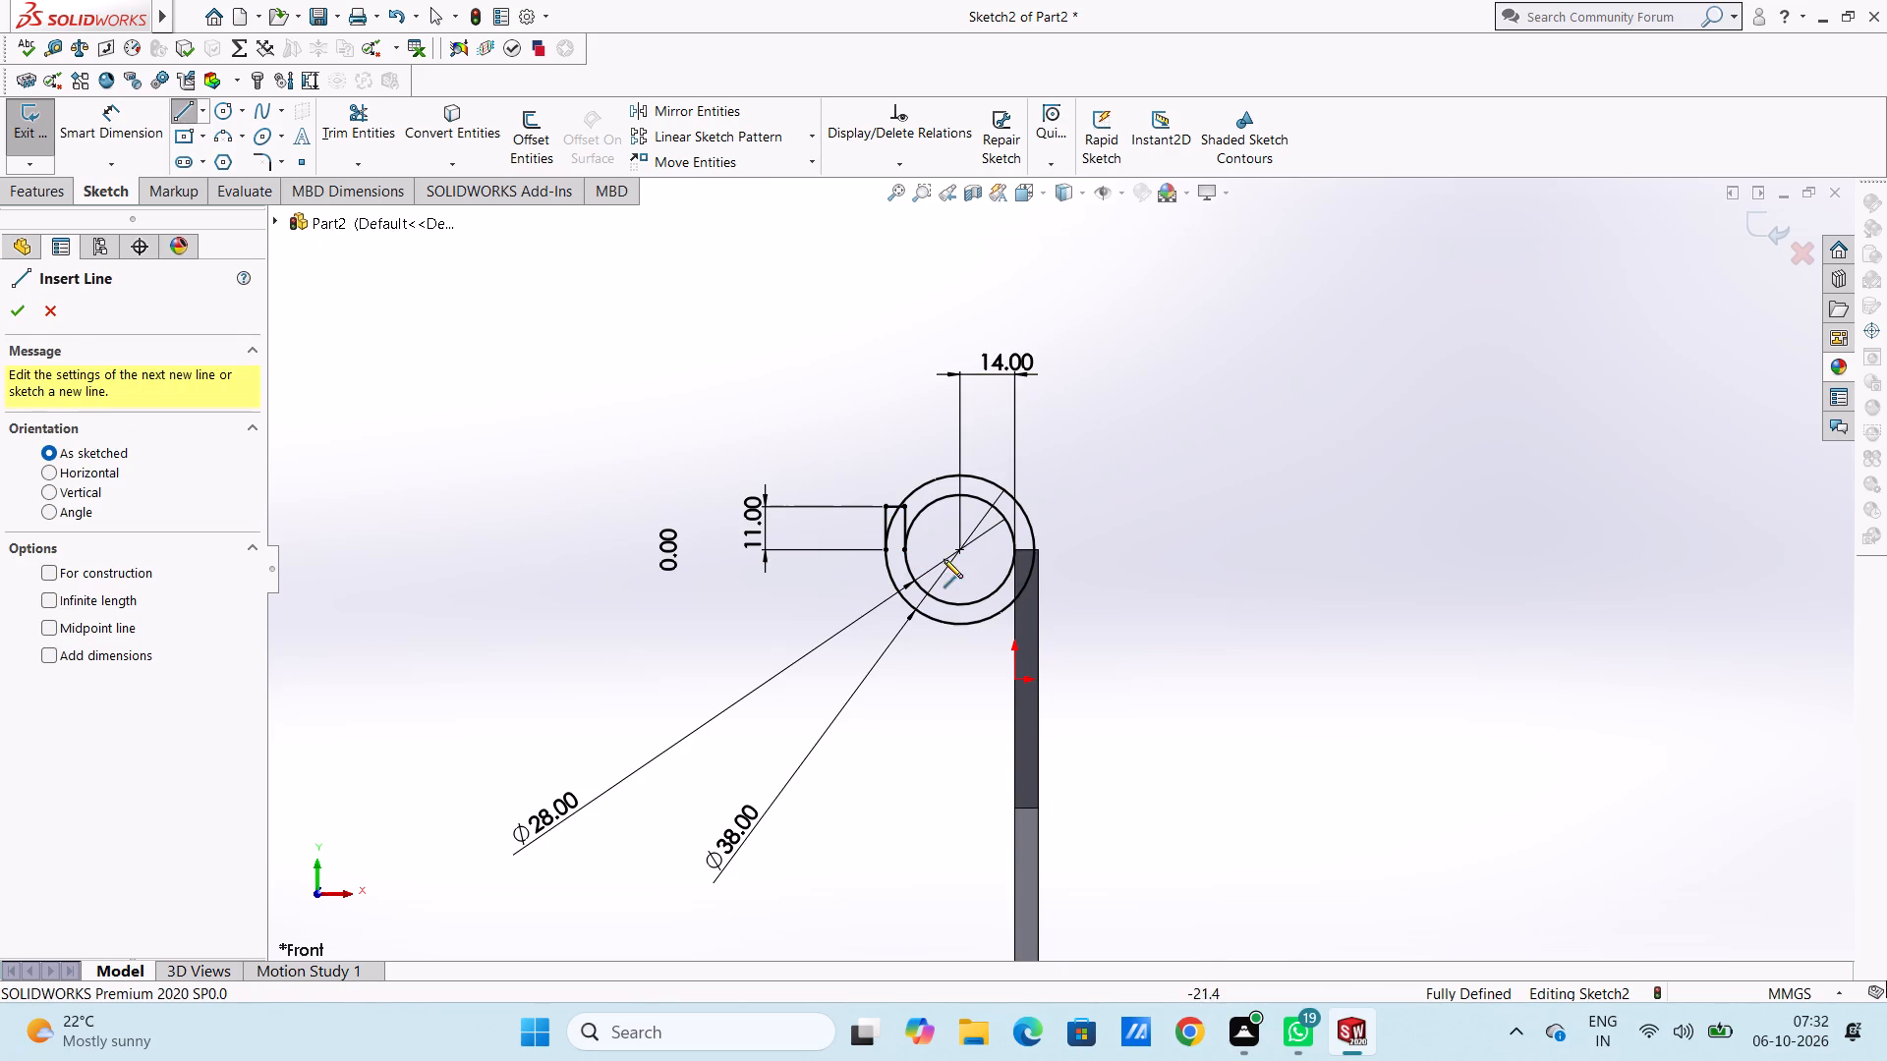
{"action": "left_click", "coordinate": [1036, 551]}
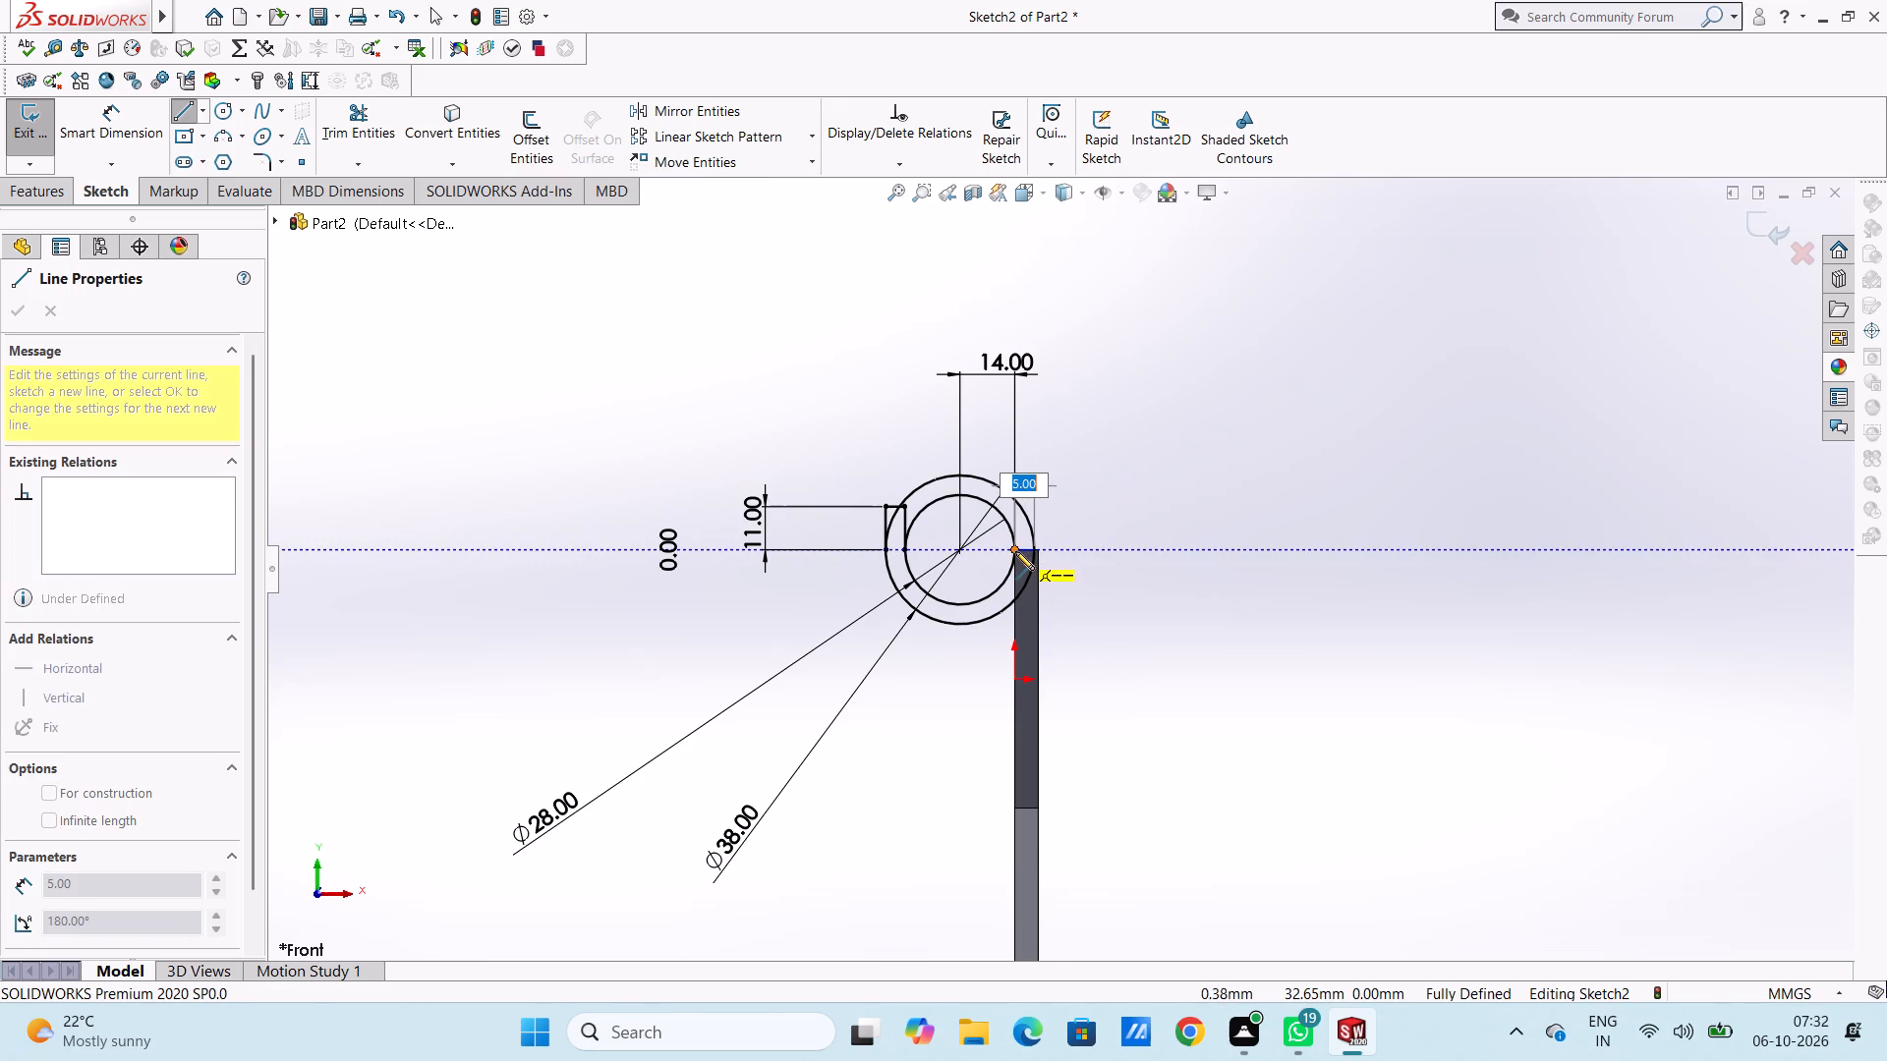
{"action": "left_click", "coordinate": [1015, 551]}
{"action": "key", "text": "Escape"}
{"action": "key", "text": "Escape"}
{"action": "key", "text": "Escape"}
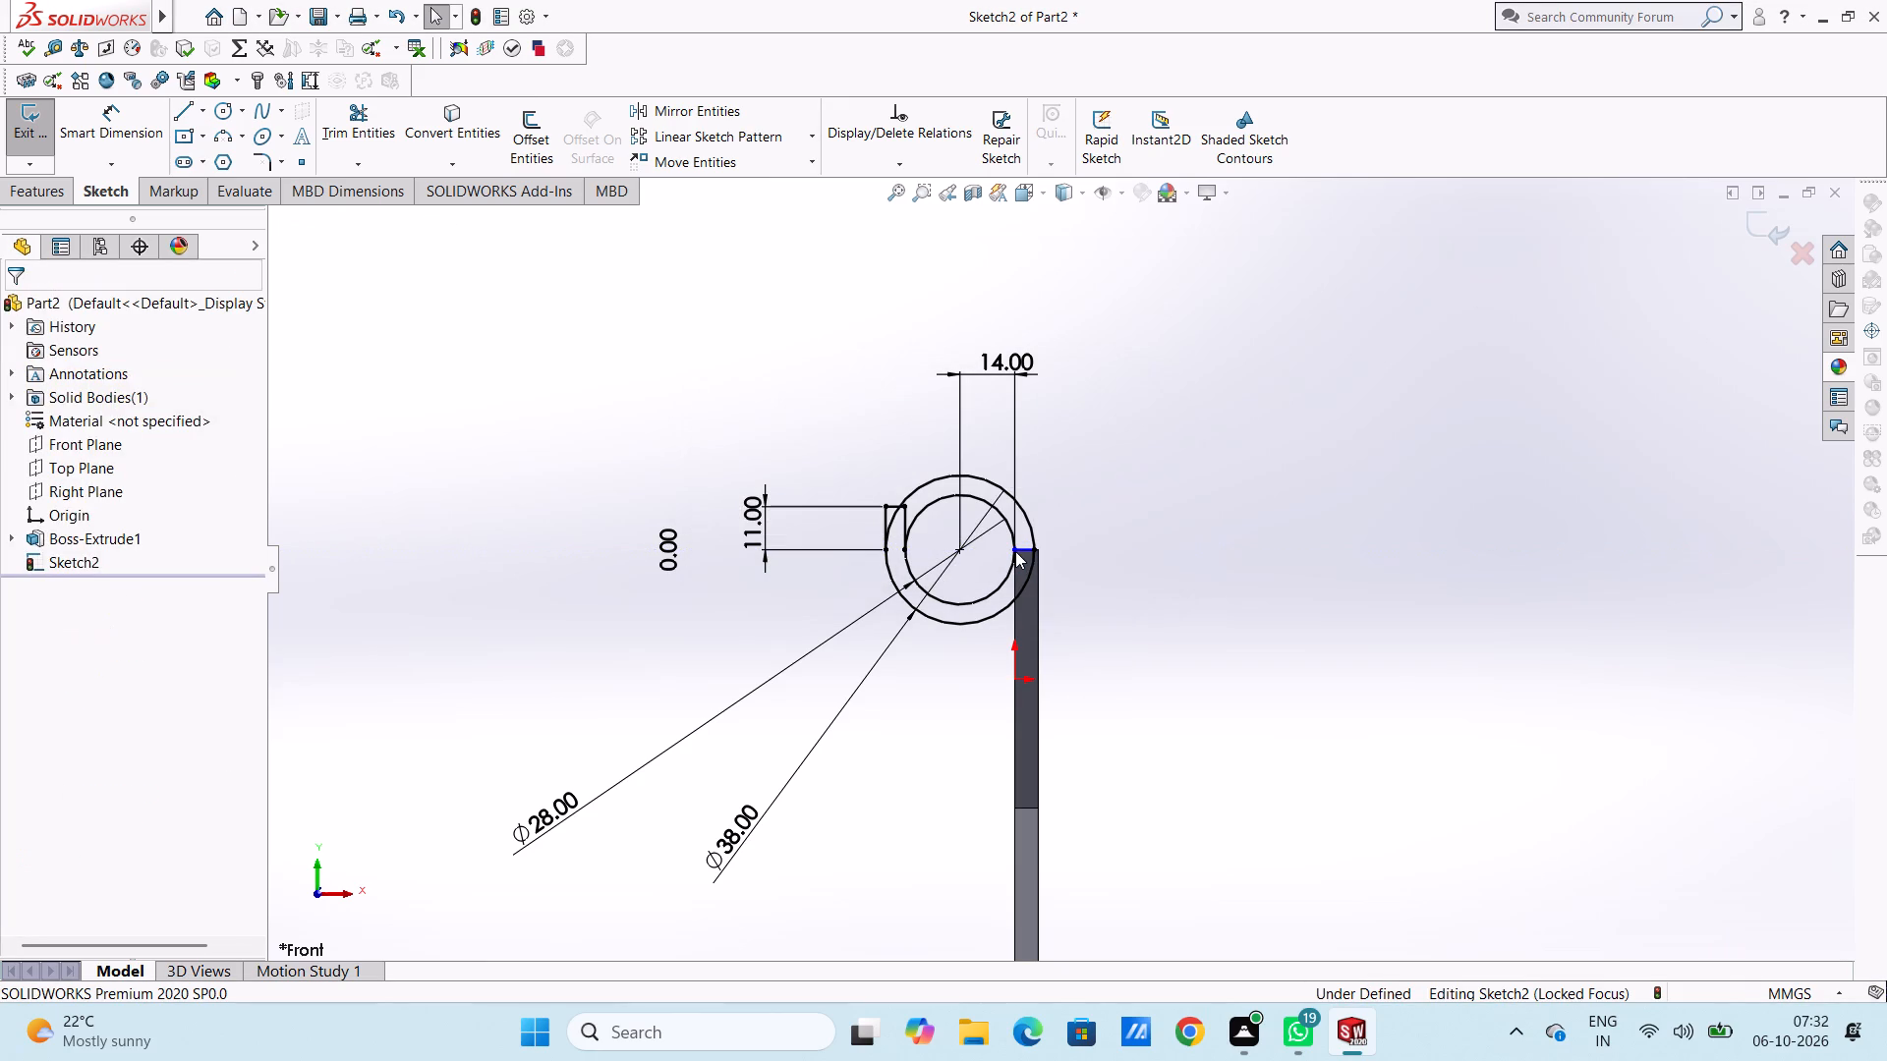
Trim away the upper halves of both circles and the outer circle's leftover arc inside the straight end.
{"action": "left_click", "coordinate": [382, 116]}
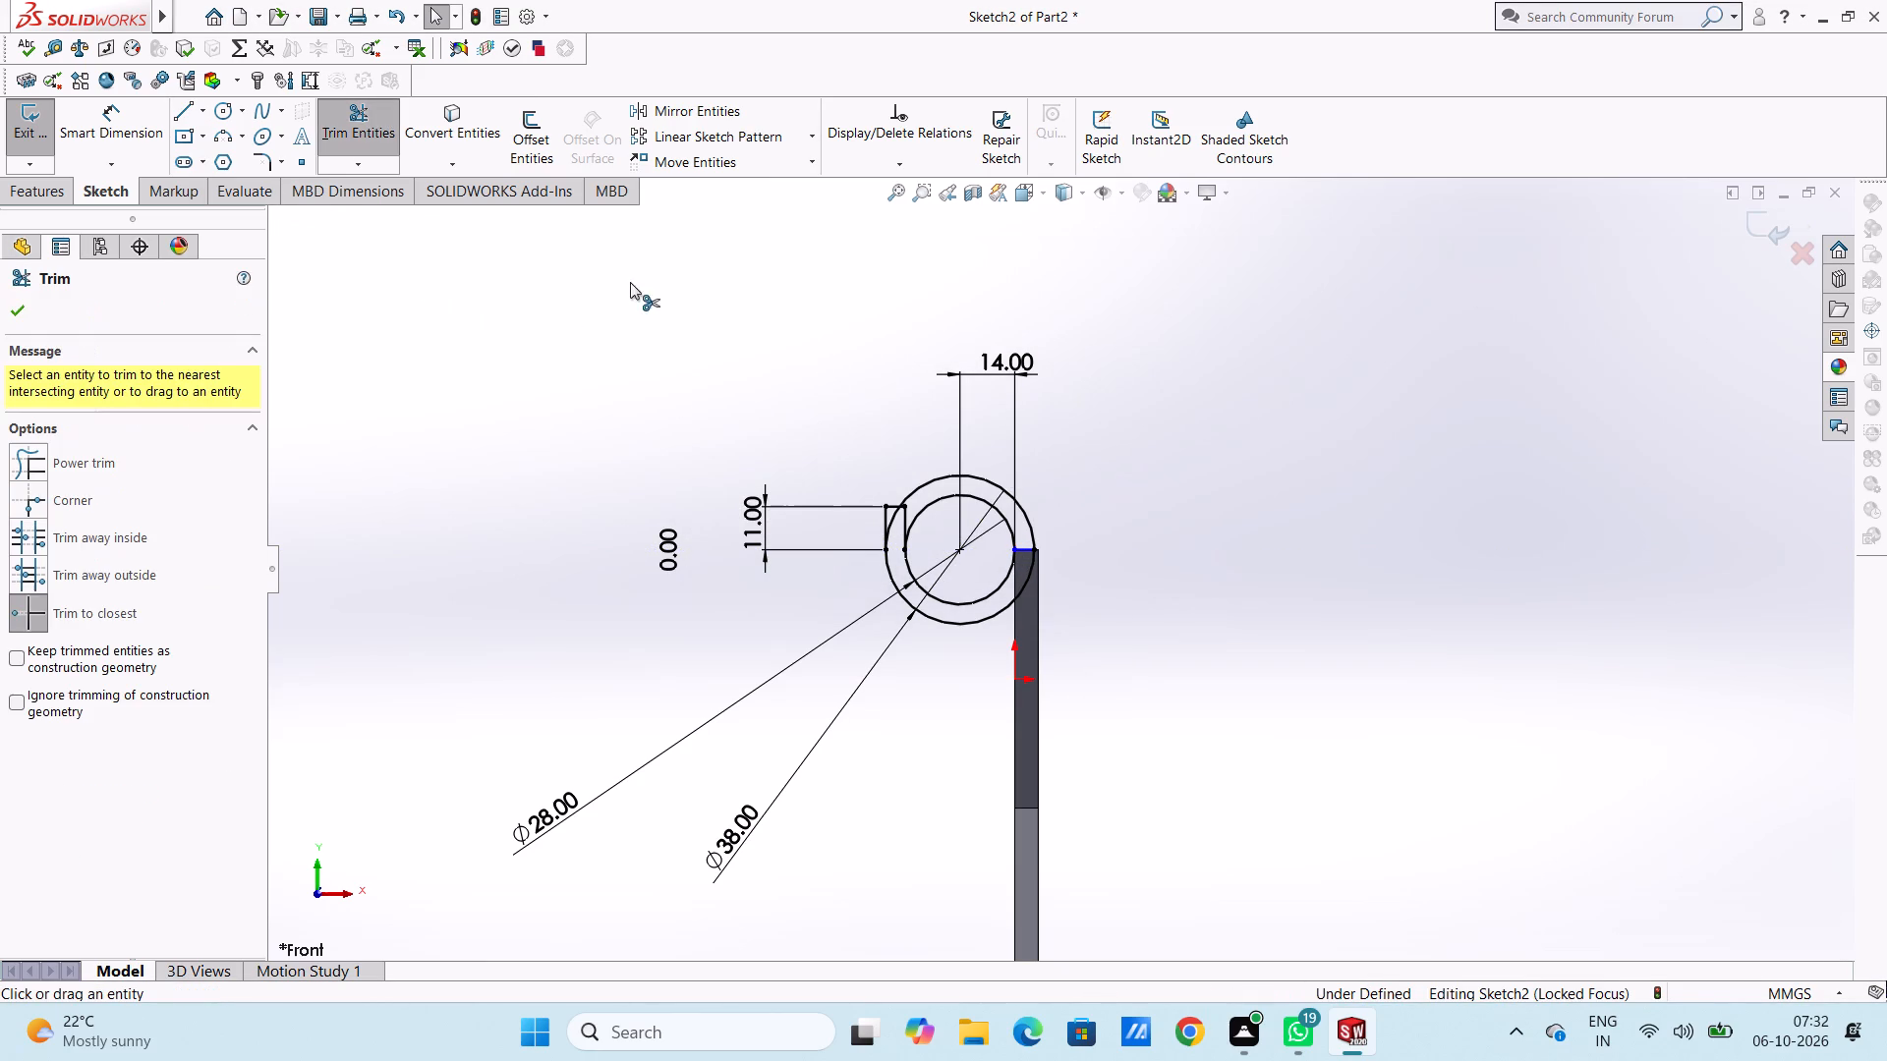
{"action": "left_click", "coordinate": [932, 482]}
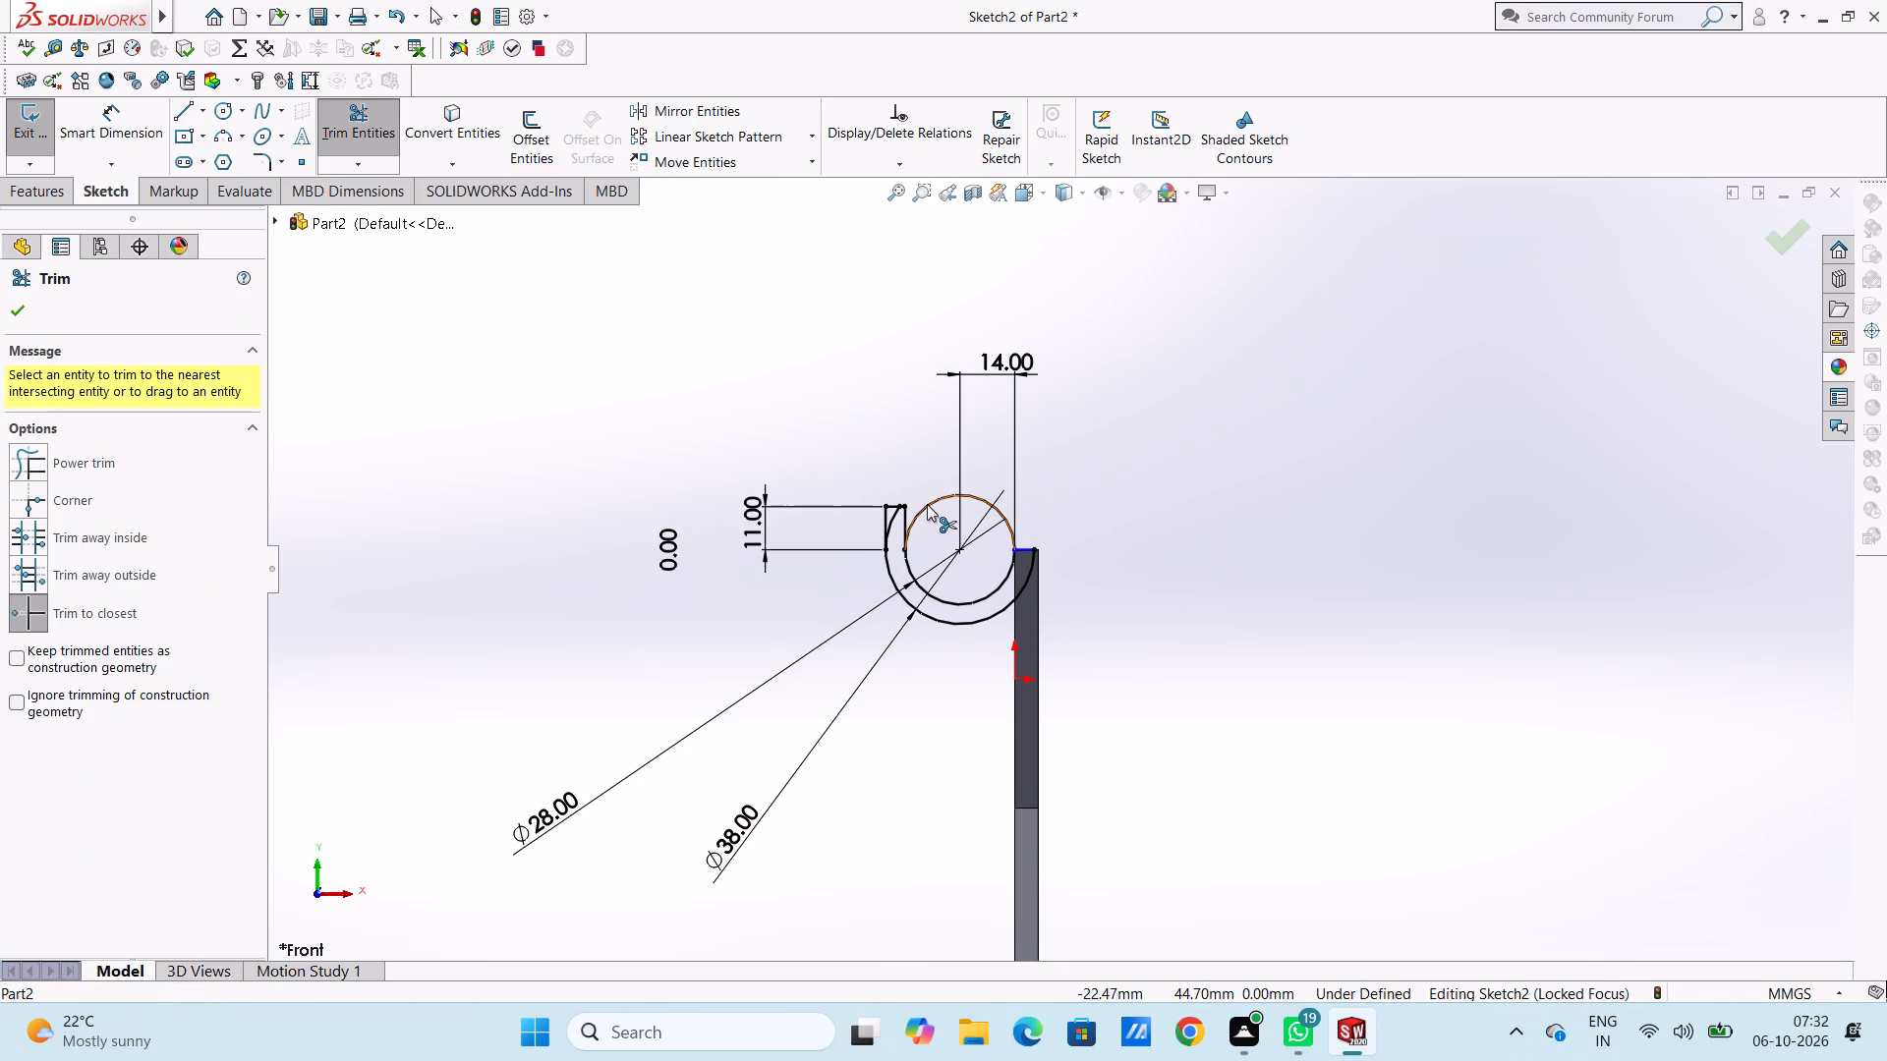
{"action": "left_click", "coordinate": [927, 504]}
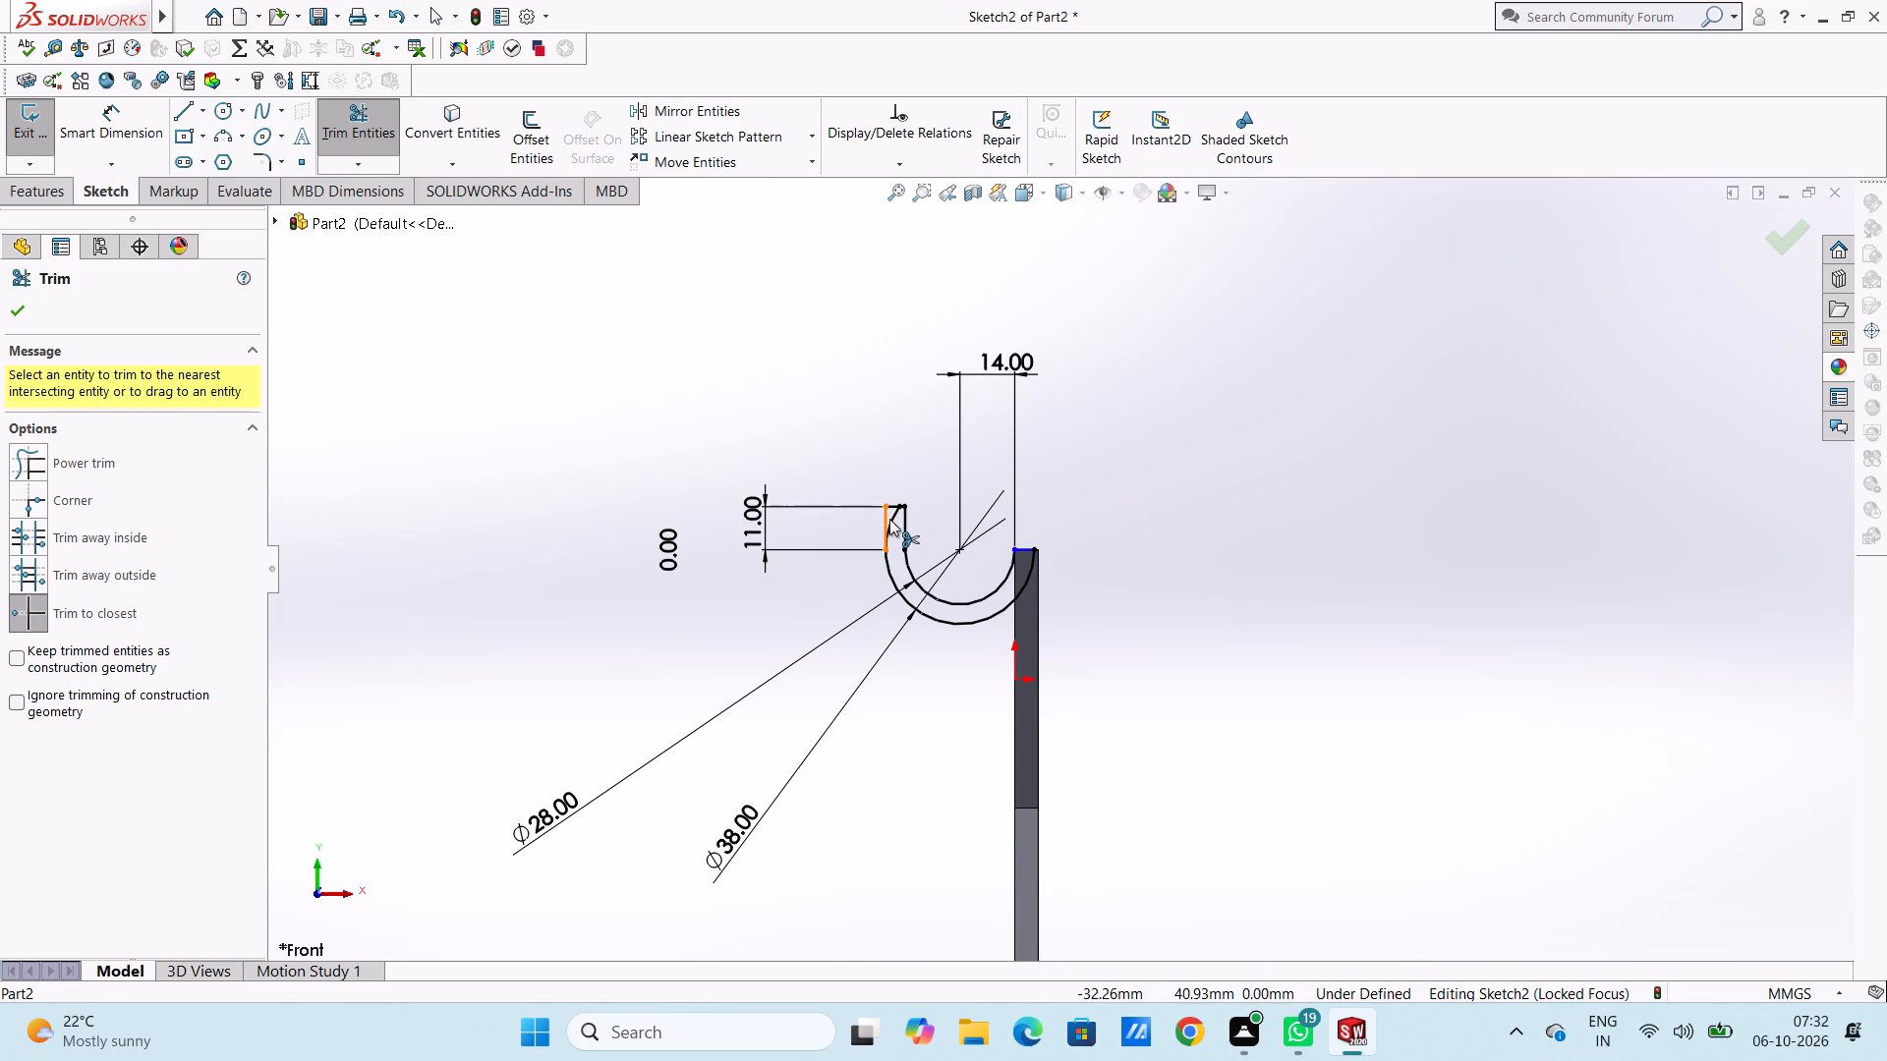
{"action": "left_click", "coordinate": [892, 519]}
{"action": "scroll", "coordinate": [898, 515], "scroll_direction": "down", "scroll_amount": 5}
{"action": "scroll", "coordinate": [1359, 599], "scroll_direction": "up", "scroll_amount": 4}
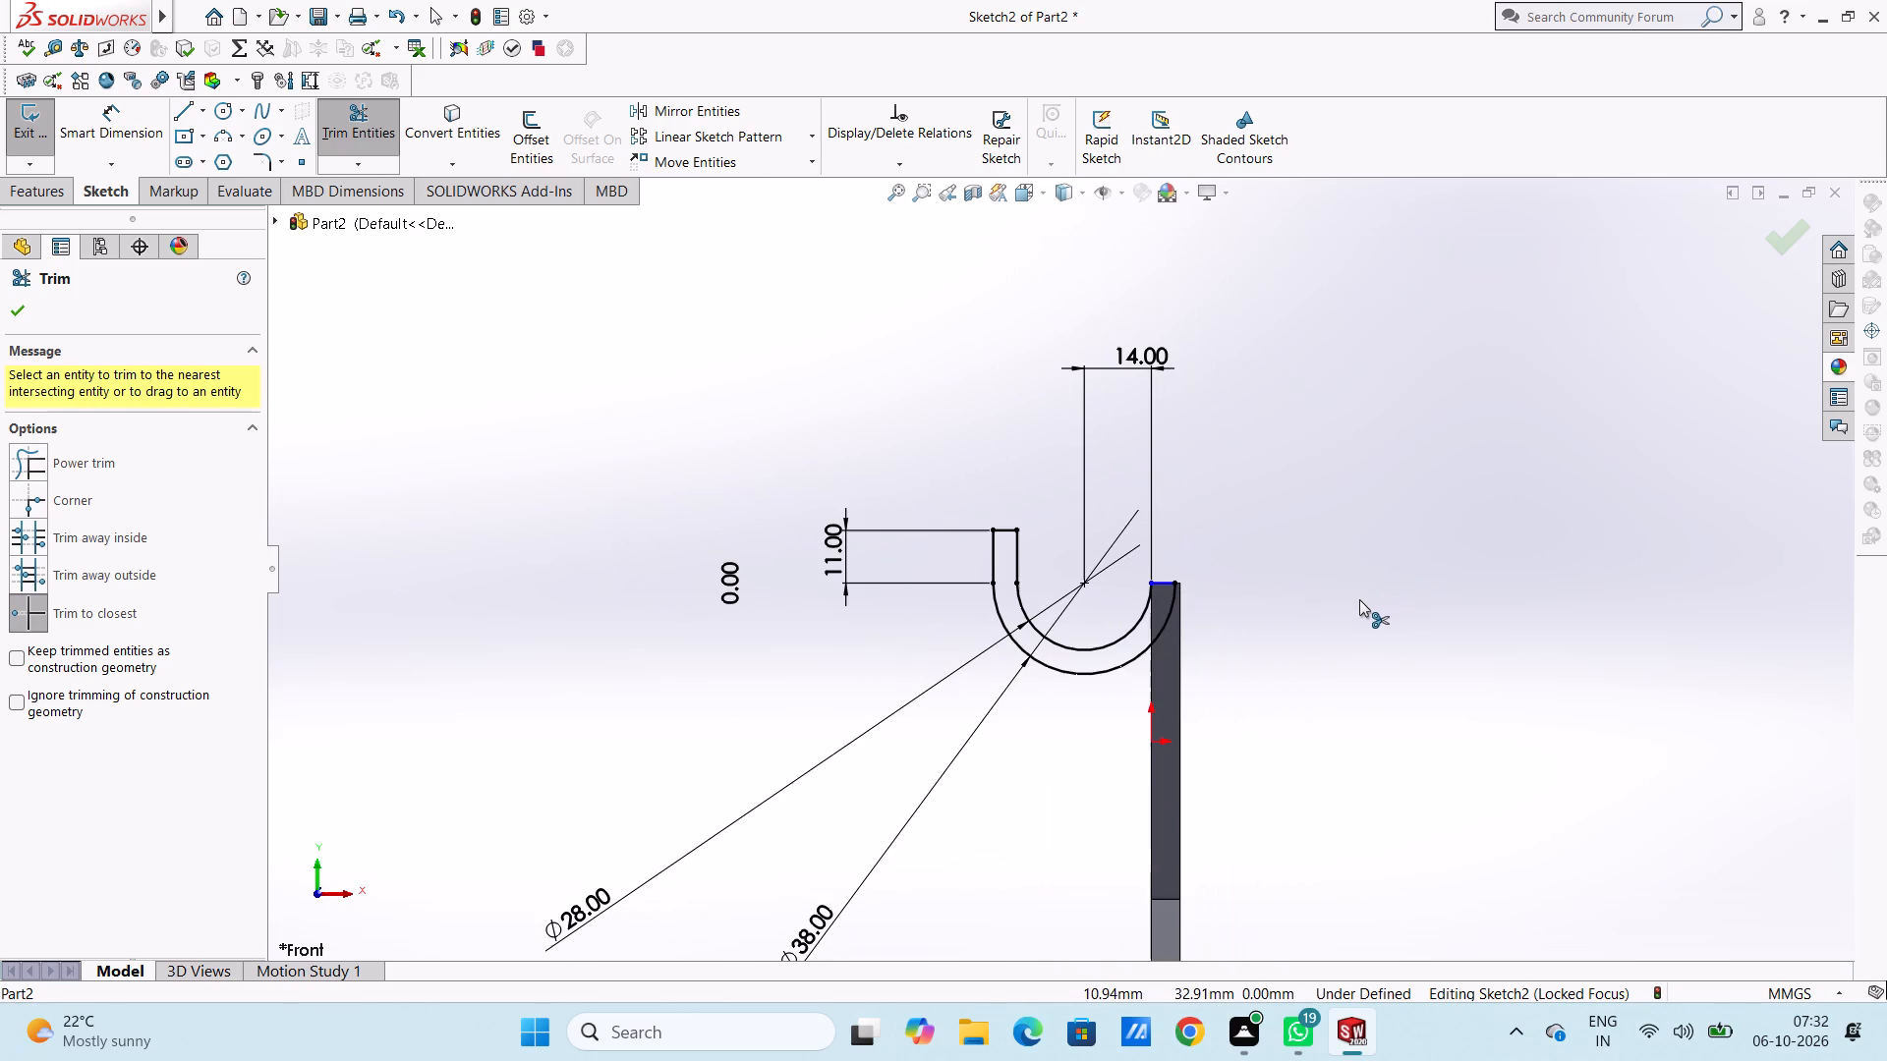
{"action": "key", "text": "Escape"}
{"action": "key", "text": "Escape"}
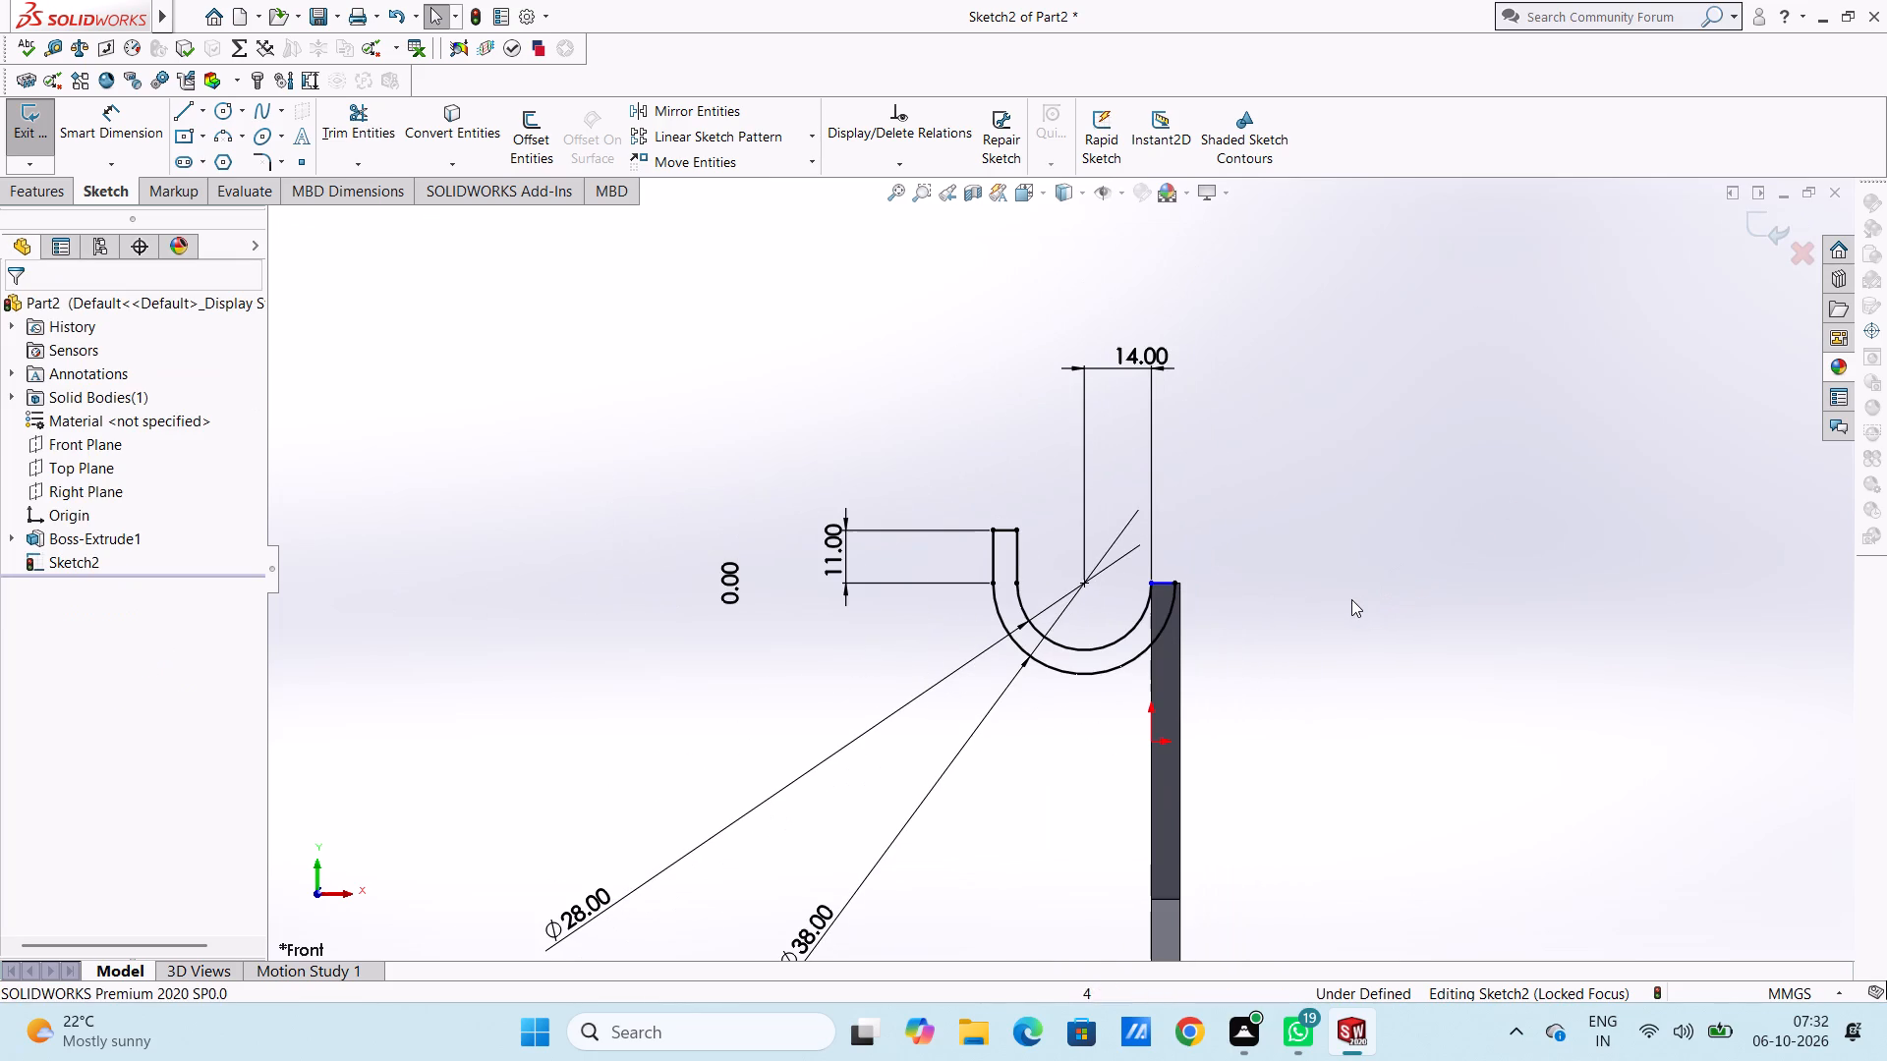
Dimension the length of the short horizontal line at the plate's top edge as 5 mm.
{"action": "left_click", "coordinate": [118, 132]}
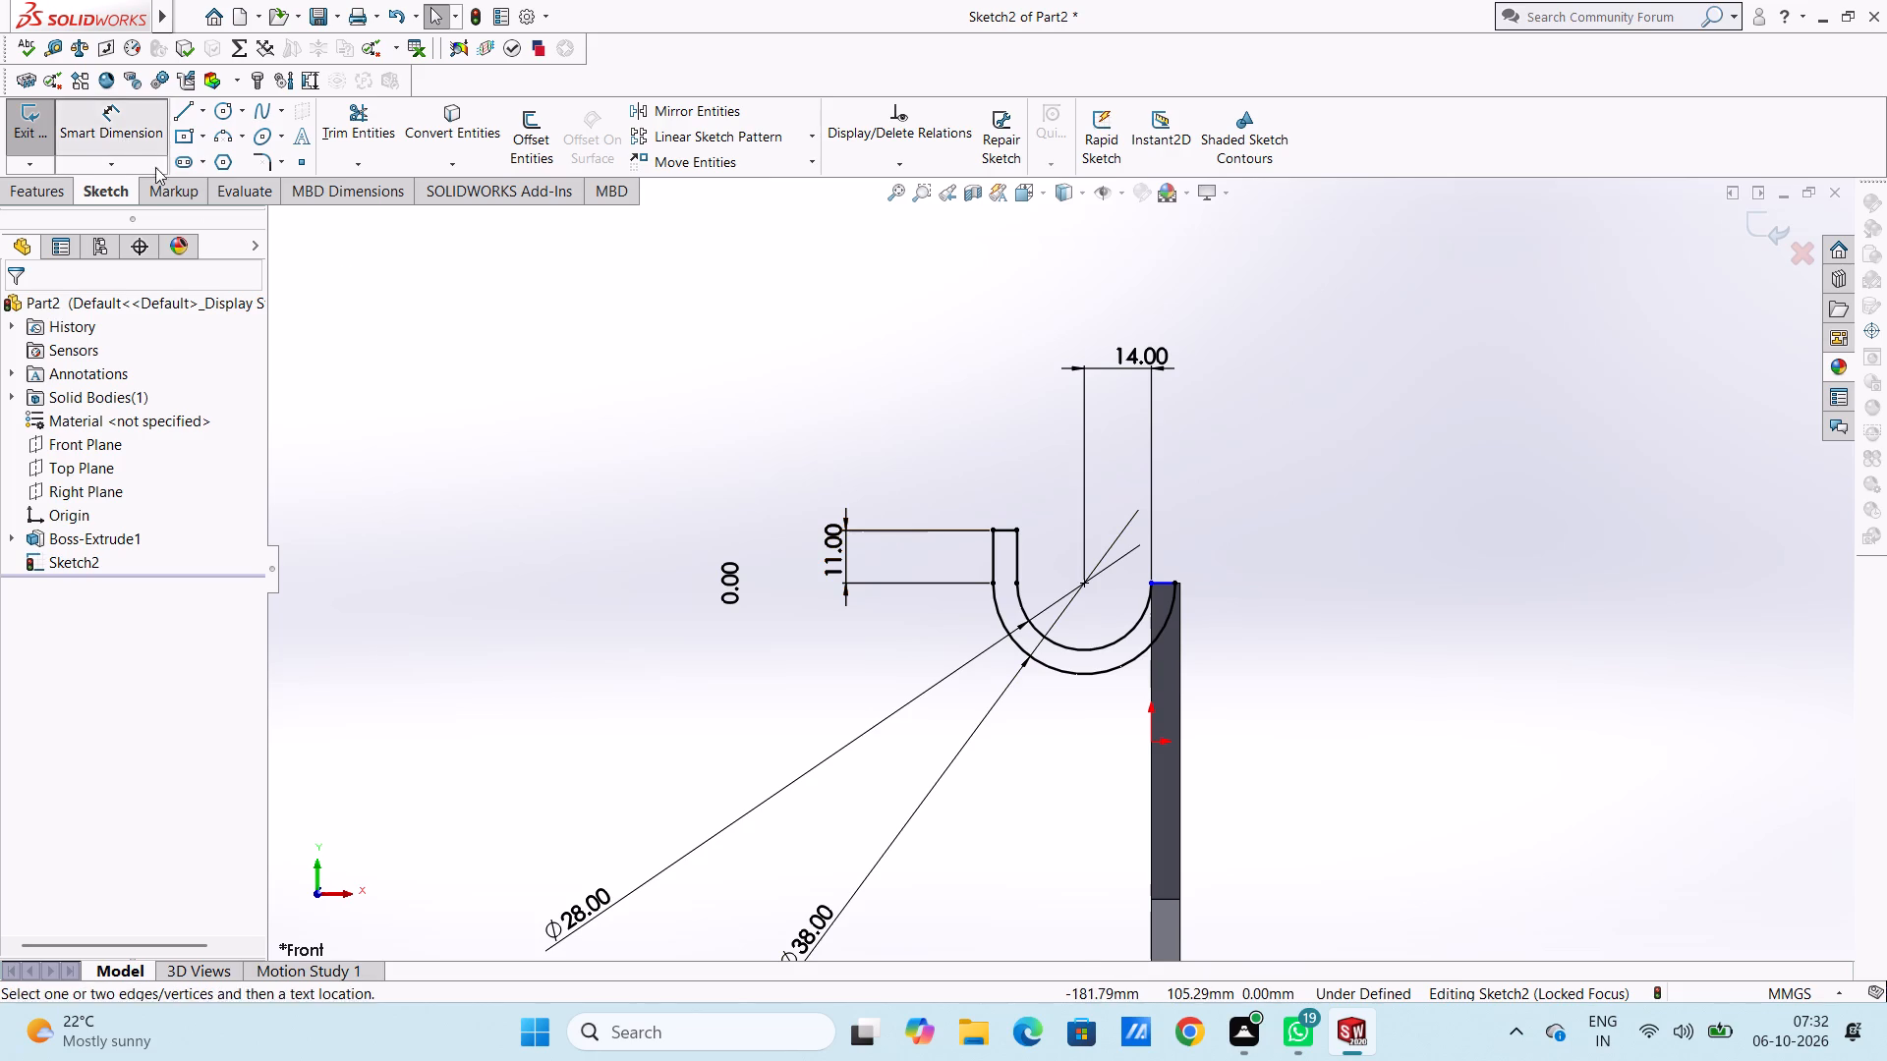
{"action": "left_click", "coordinate": [1166, 586]}
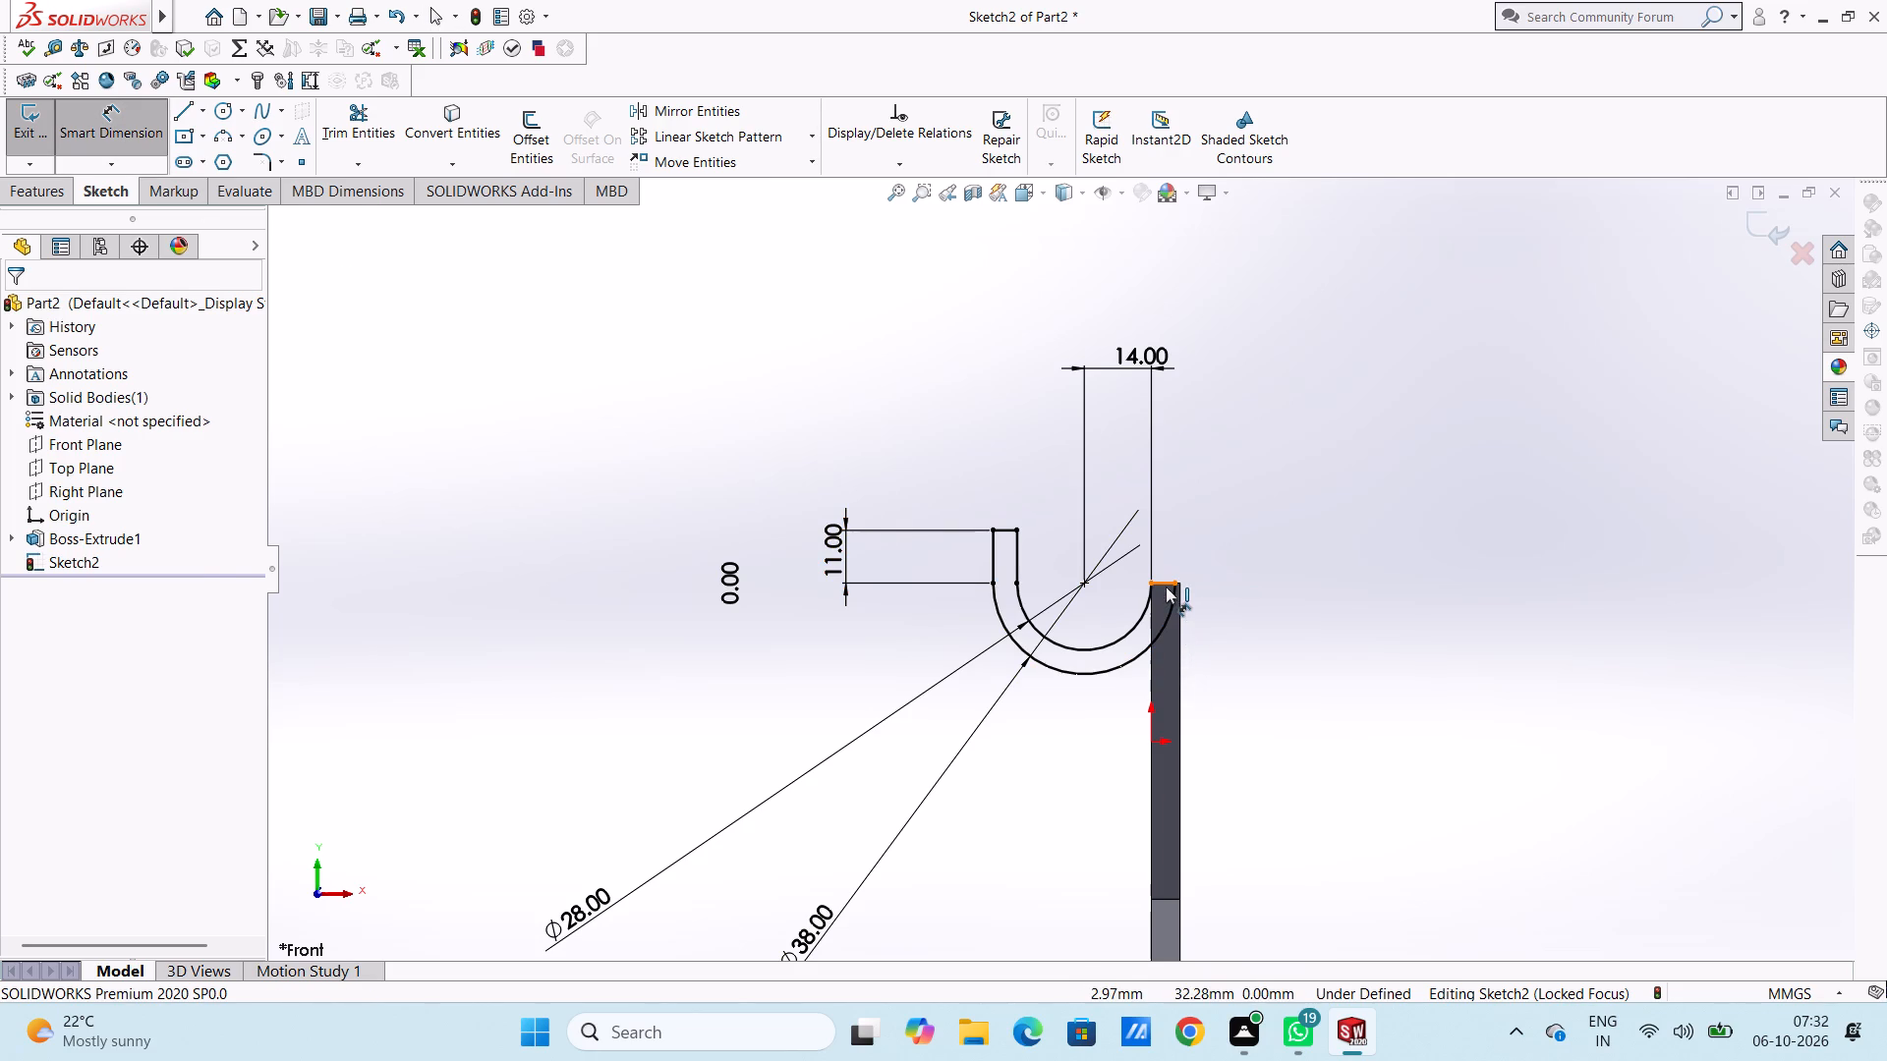
{"action": "left_click", "coordinate": [1169, 415]}
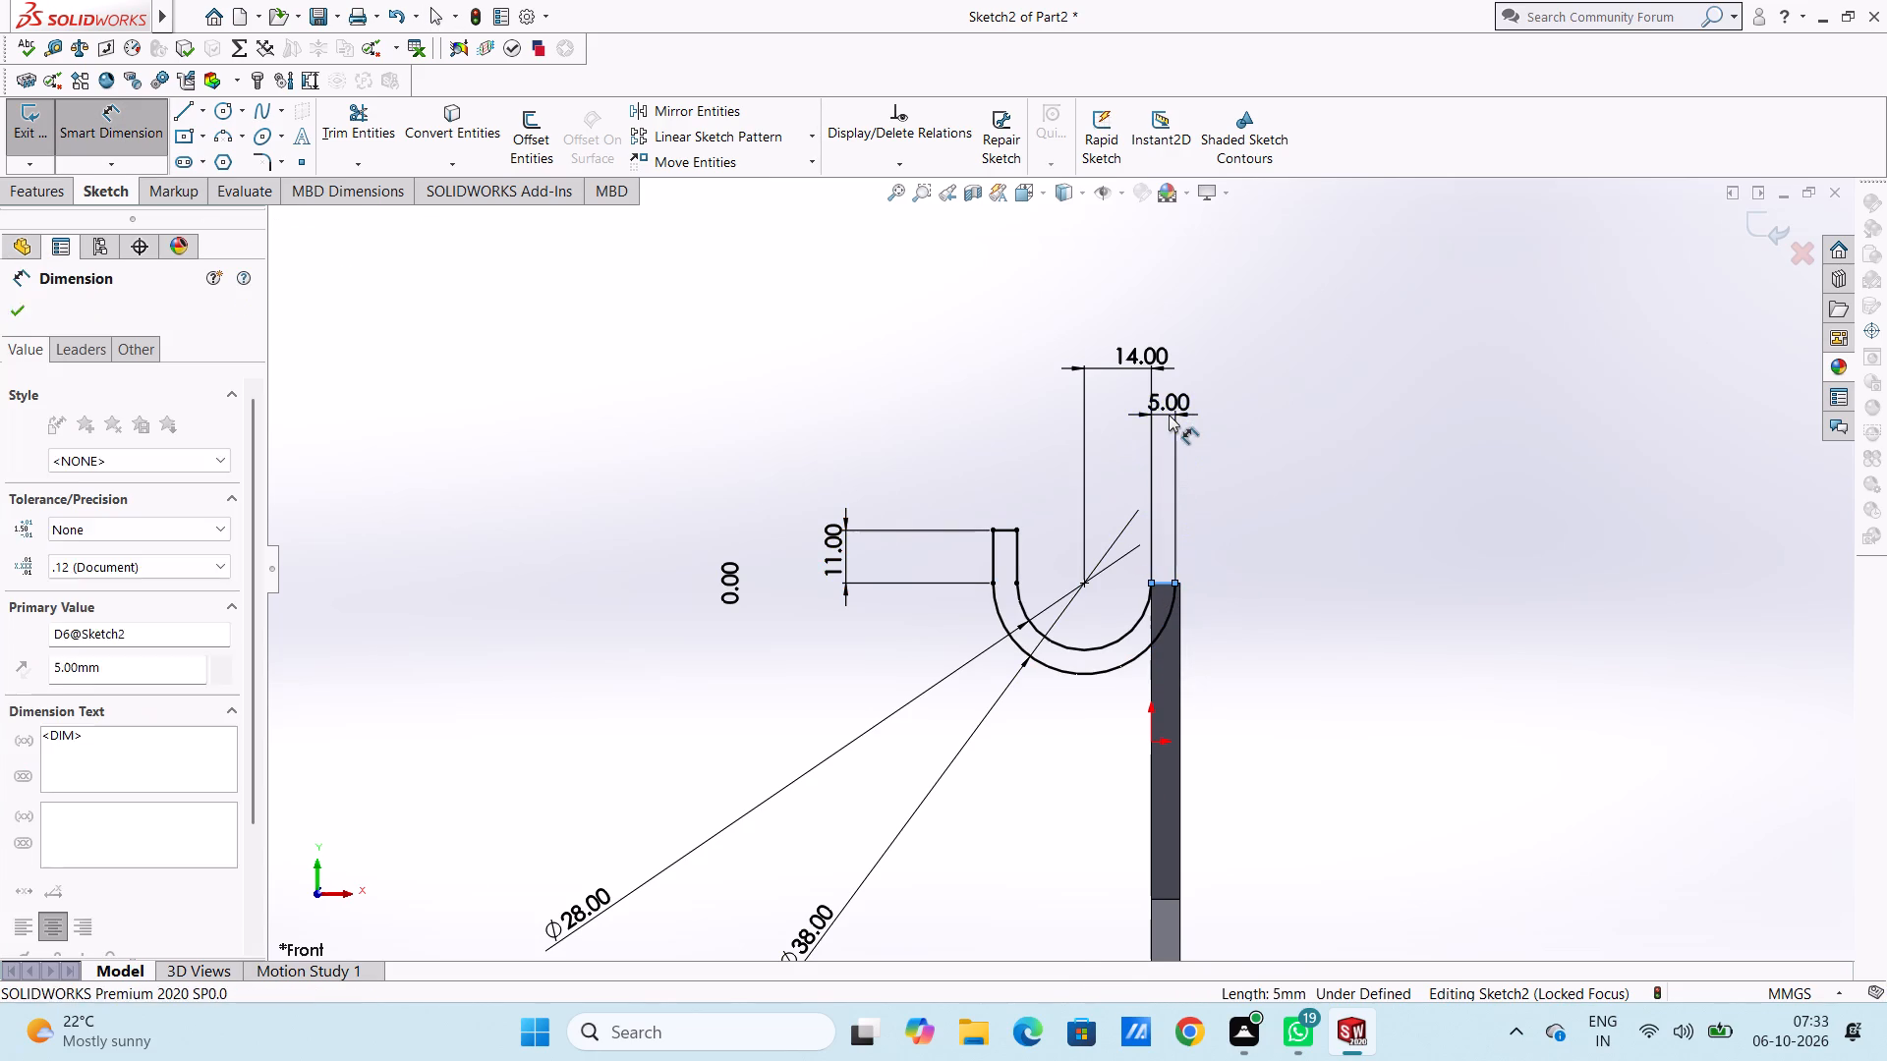
{"action": "left_click", "coordinate": [1086, 385]}
{"action": "left_click", "coordinate": [986, 429]}
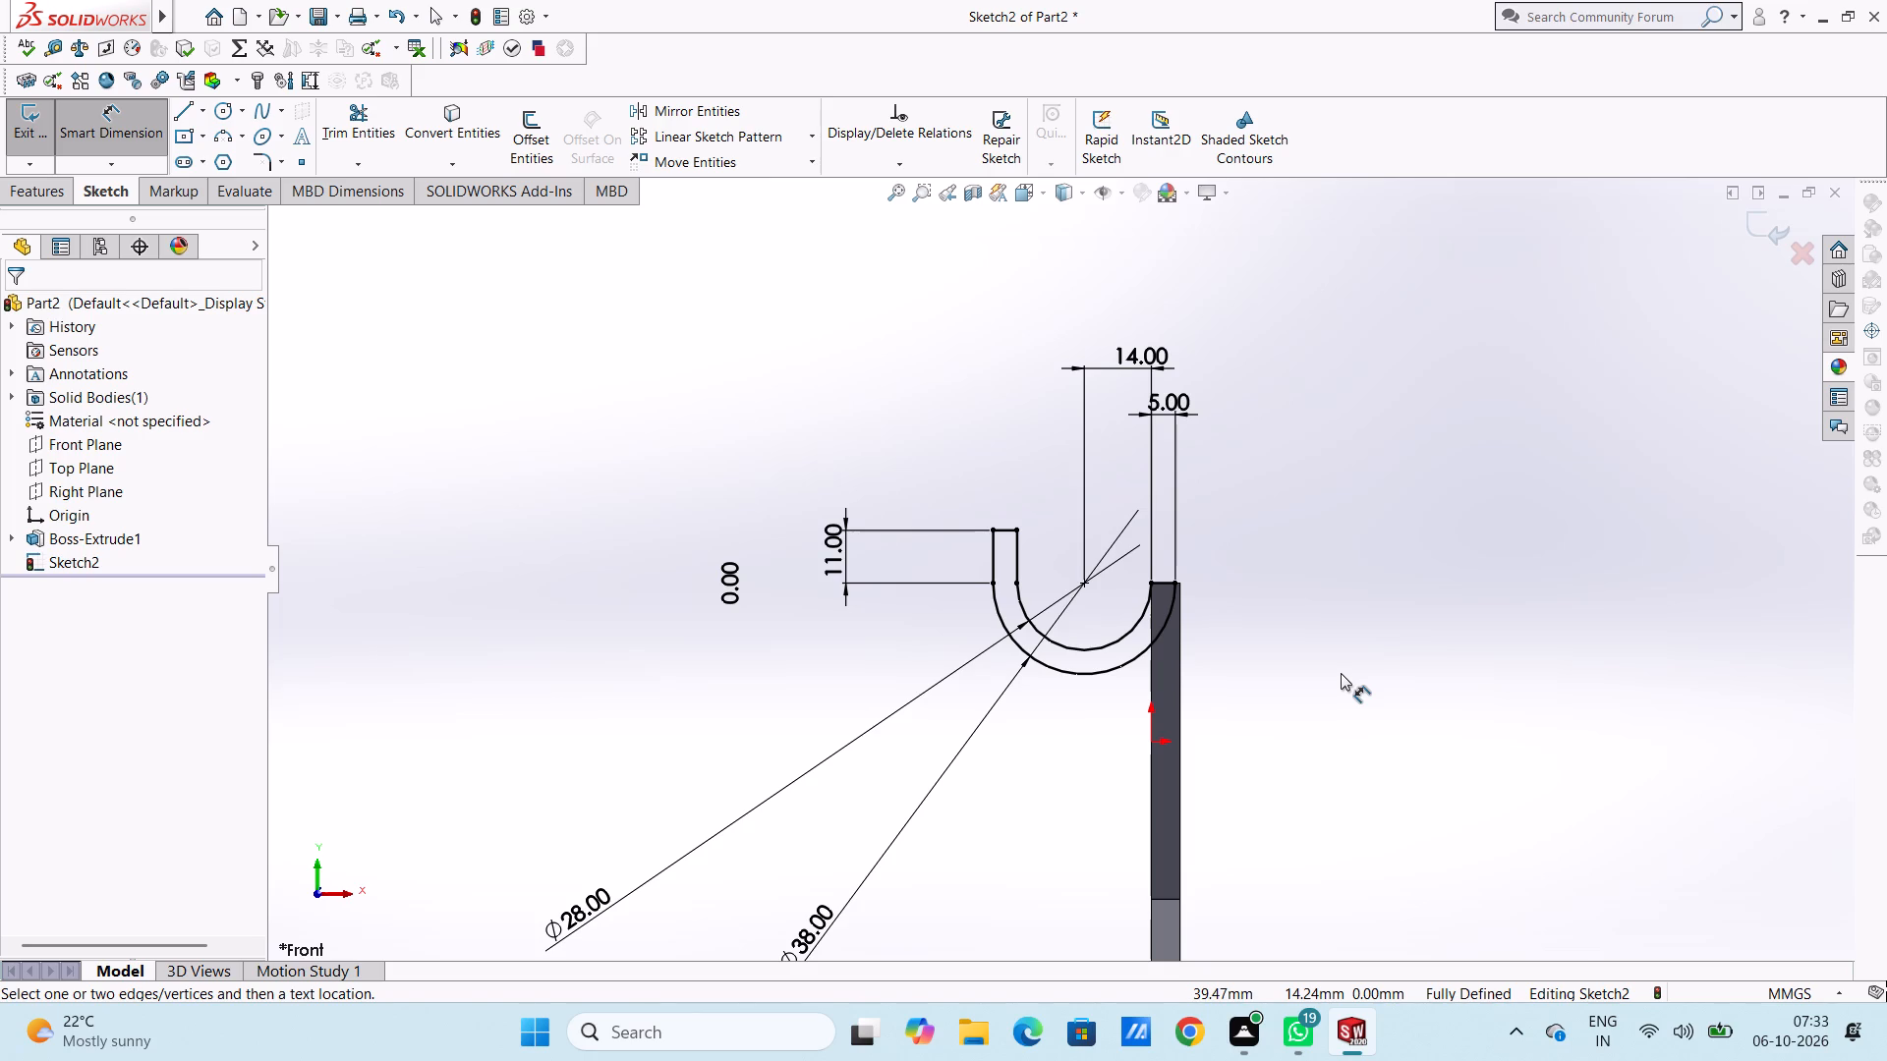
Draw connected lines from the inner arc's right endpoint: 66 mm down the plate's left edge, and horizontally across the plate's thickness.
{"action": "scroll", "coordinate": [1341, 673], "scroll_direction": "up", "scroll_amount": 2}
{"action": "scroll", "coordinate": [1260, 627], "scroll_direction": "down", "scroll_amount": 5}
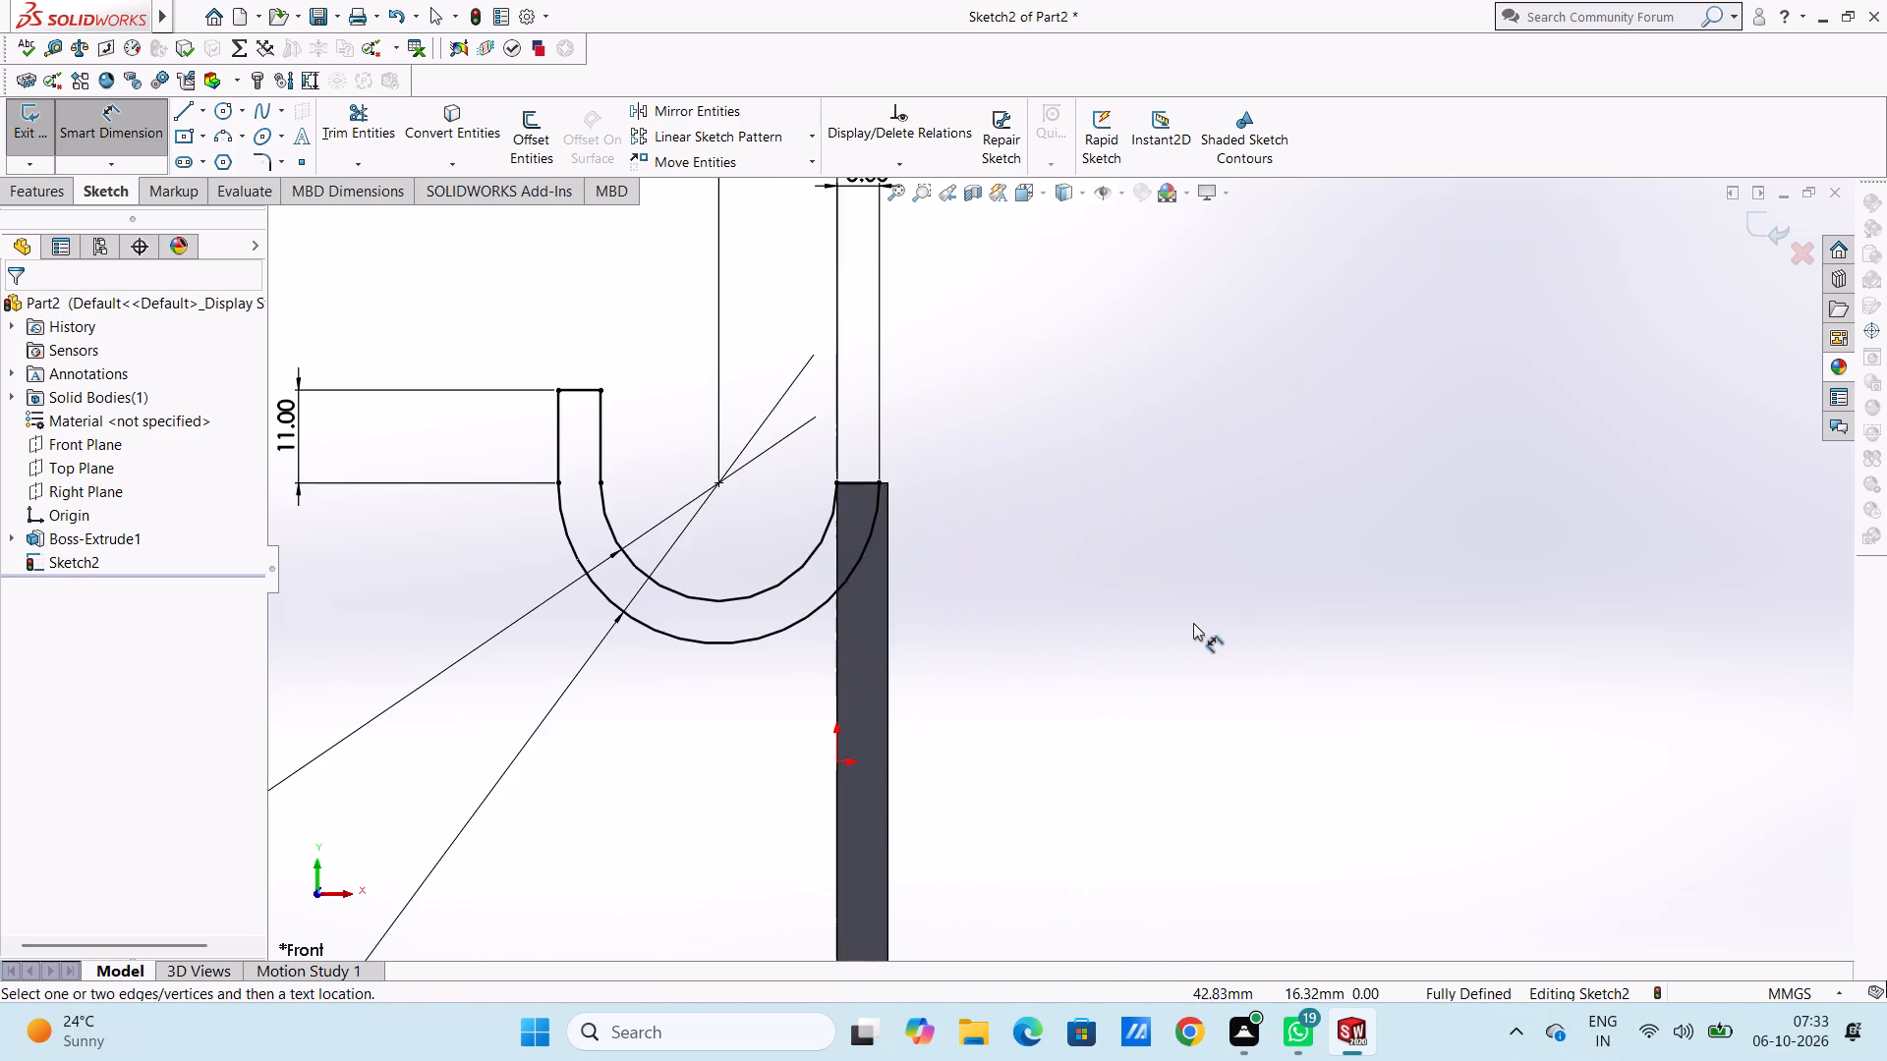
{"action": "scroll", "coordinate": [1193, 623], "scroll_direction": "up", "scroll_amount": 4}
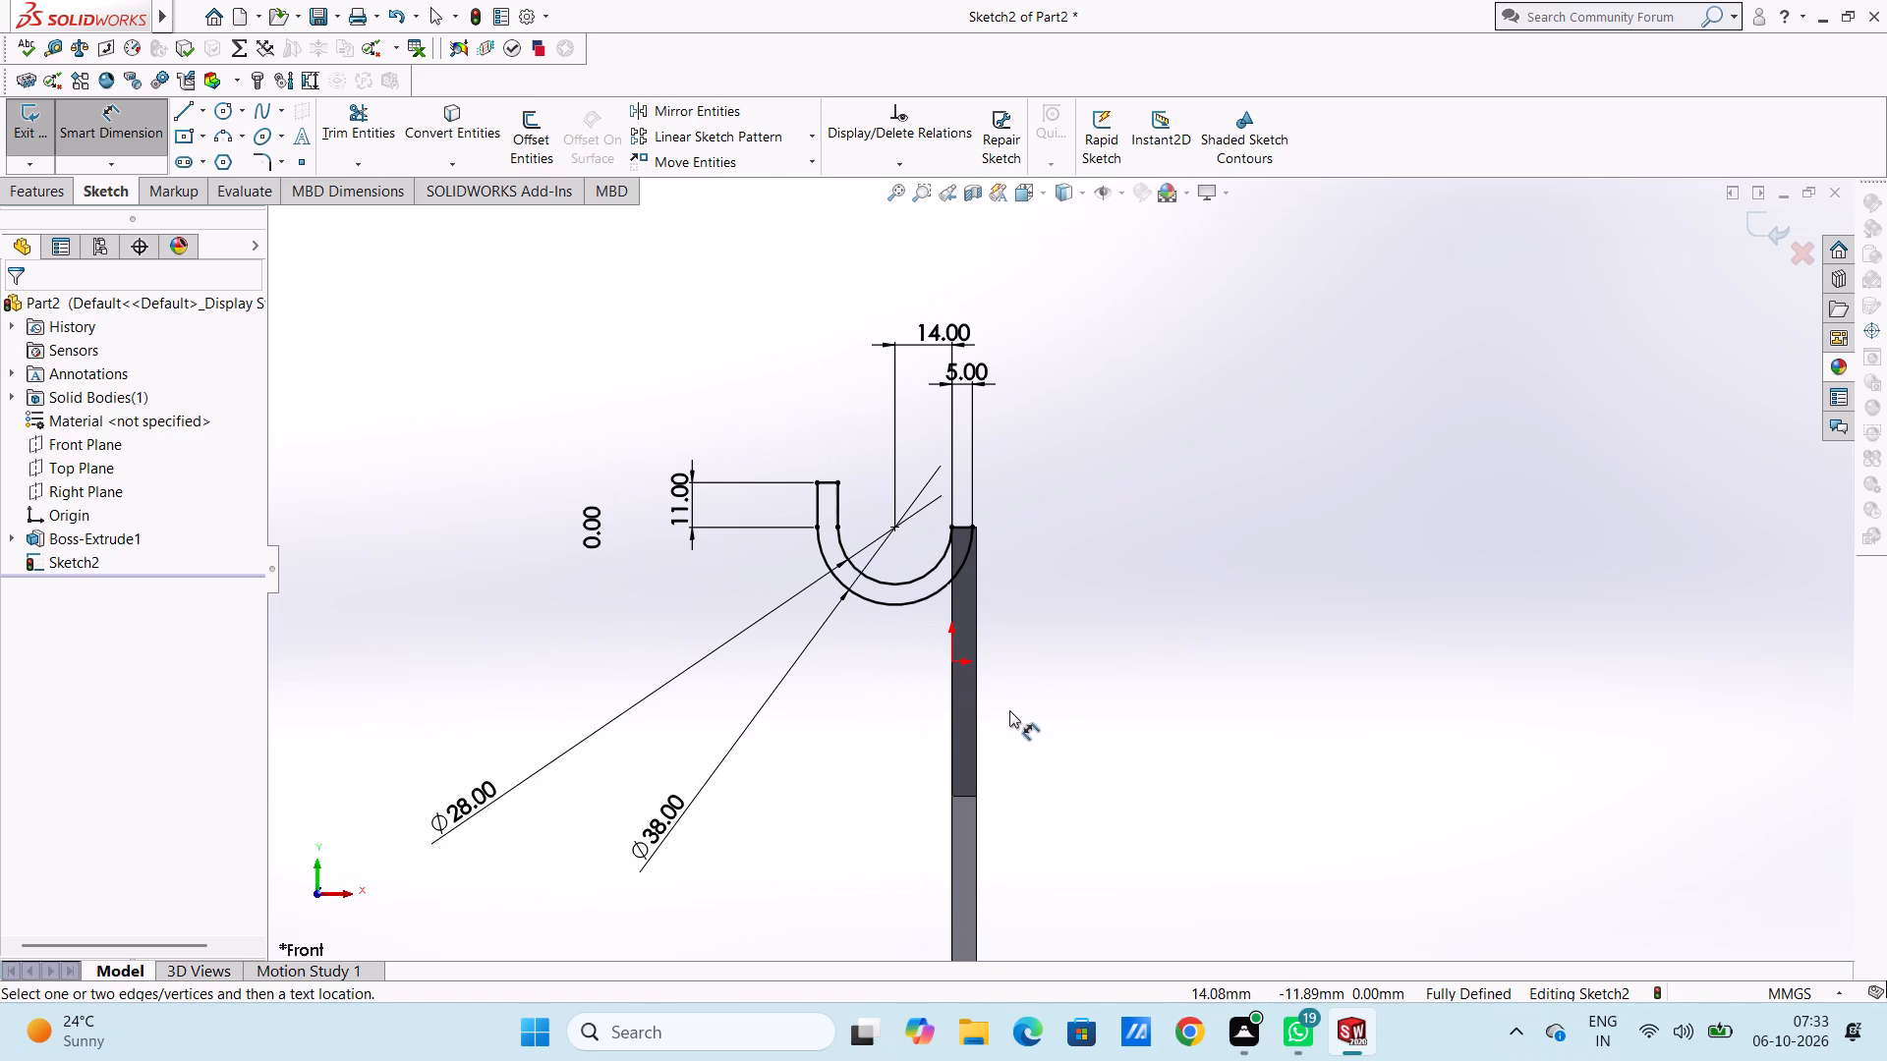
{"action": "left_click", "coordinate": [140, 137]}
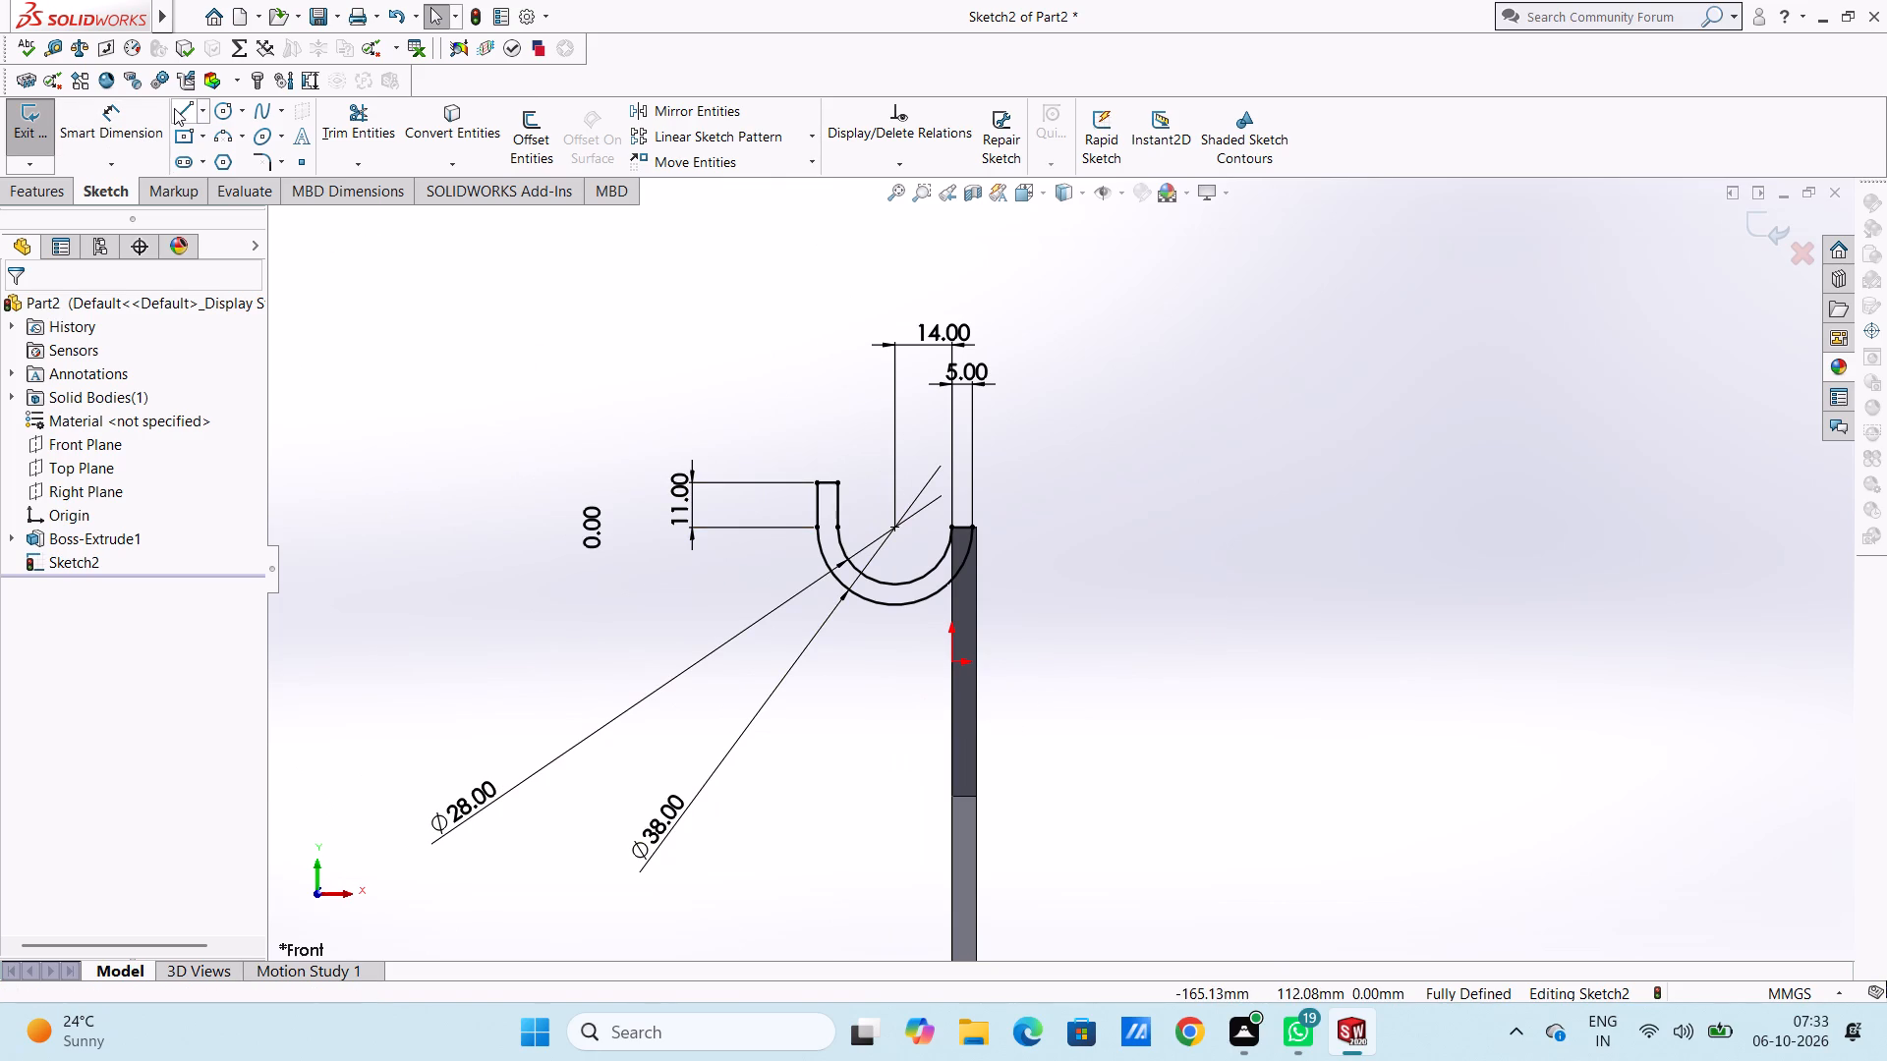
{"action": "left_click", "coordinate": [178, 109]}
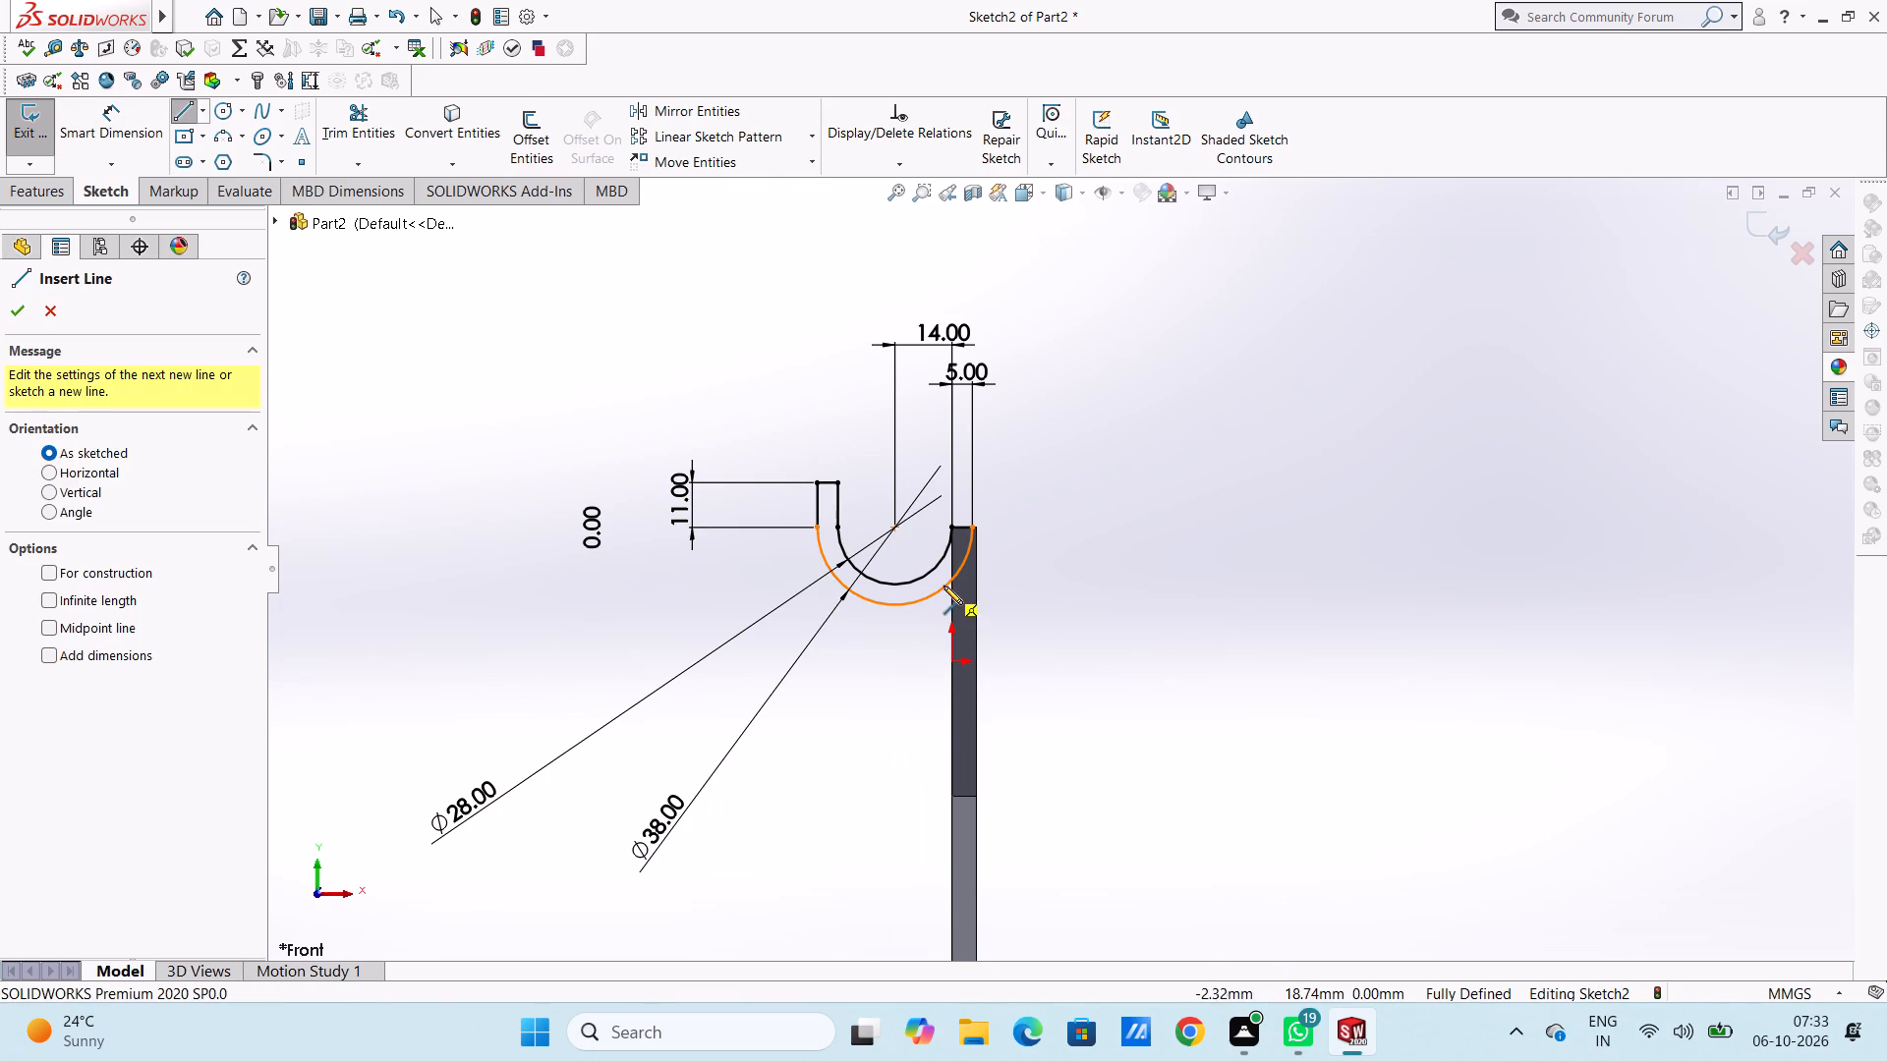
{"action": "scroll", "coordinate": [948, 571], "scroll_direction": "down", "scroll_amount": 4}
{"action": "left_click", "coordinate": [990, 480]}
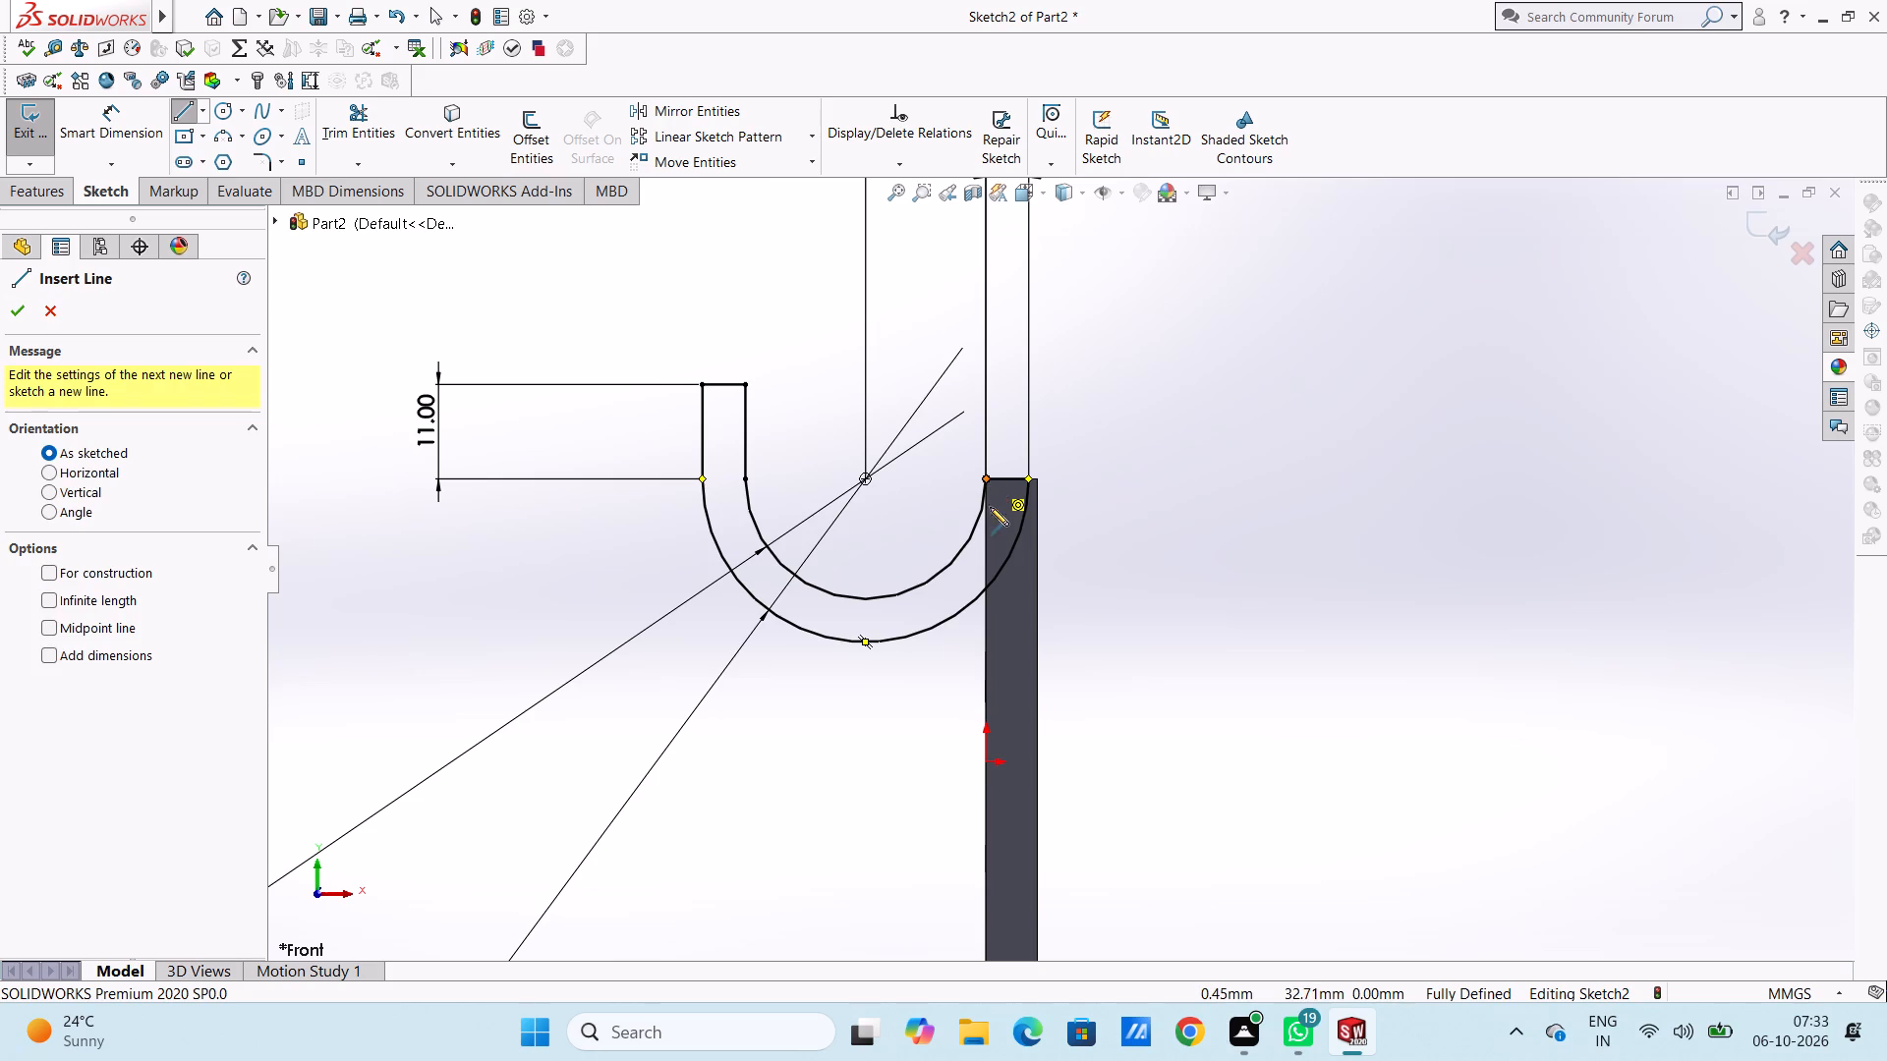
{"action": "scroll", "coordinate": [963, 771], "scroll_direction": "up", "scroll_amount": 4}
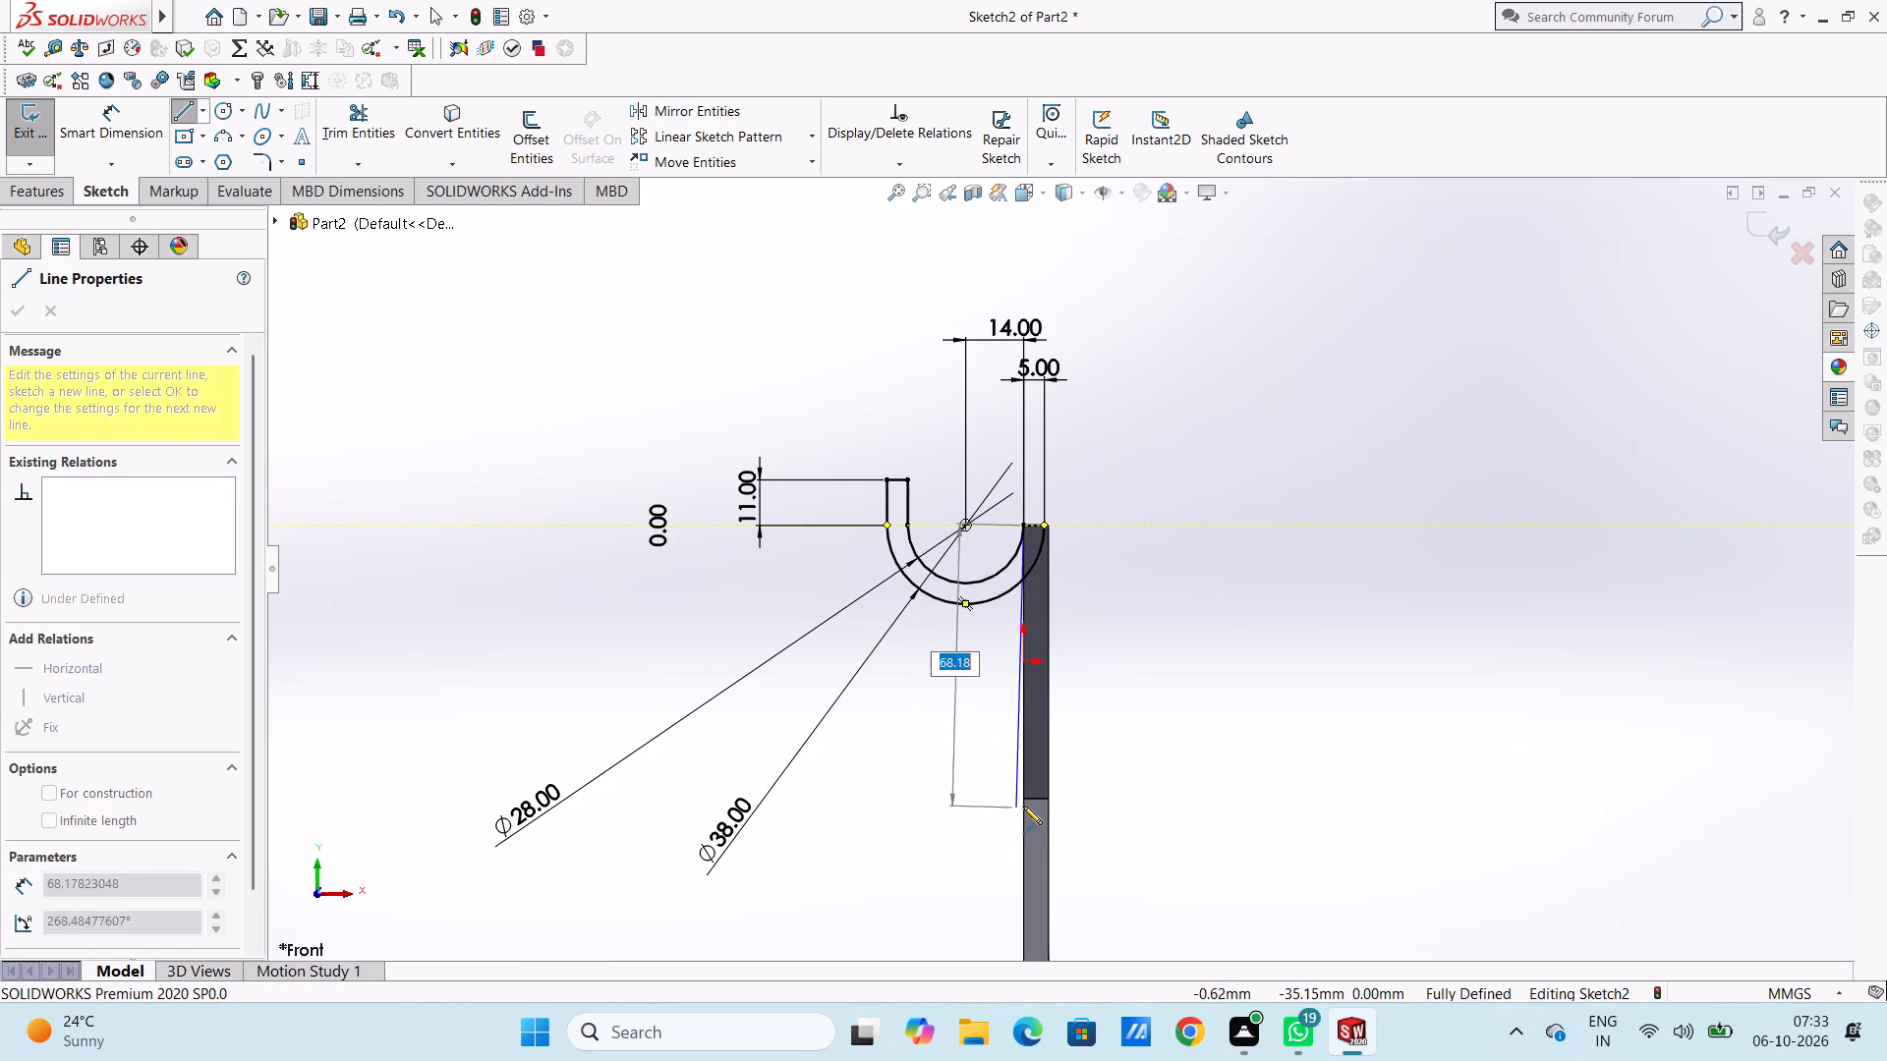
{"action": "left_click", "coordinate": [1023, 798]}
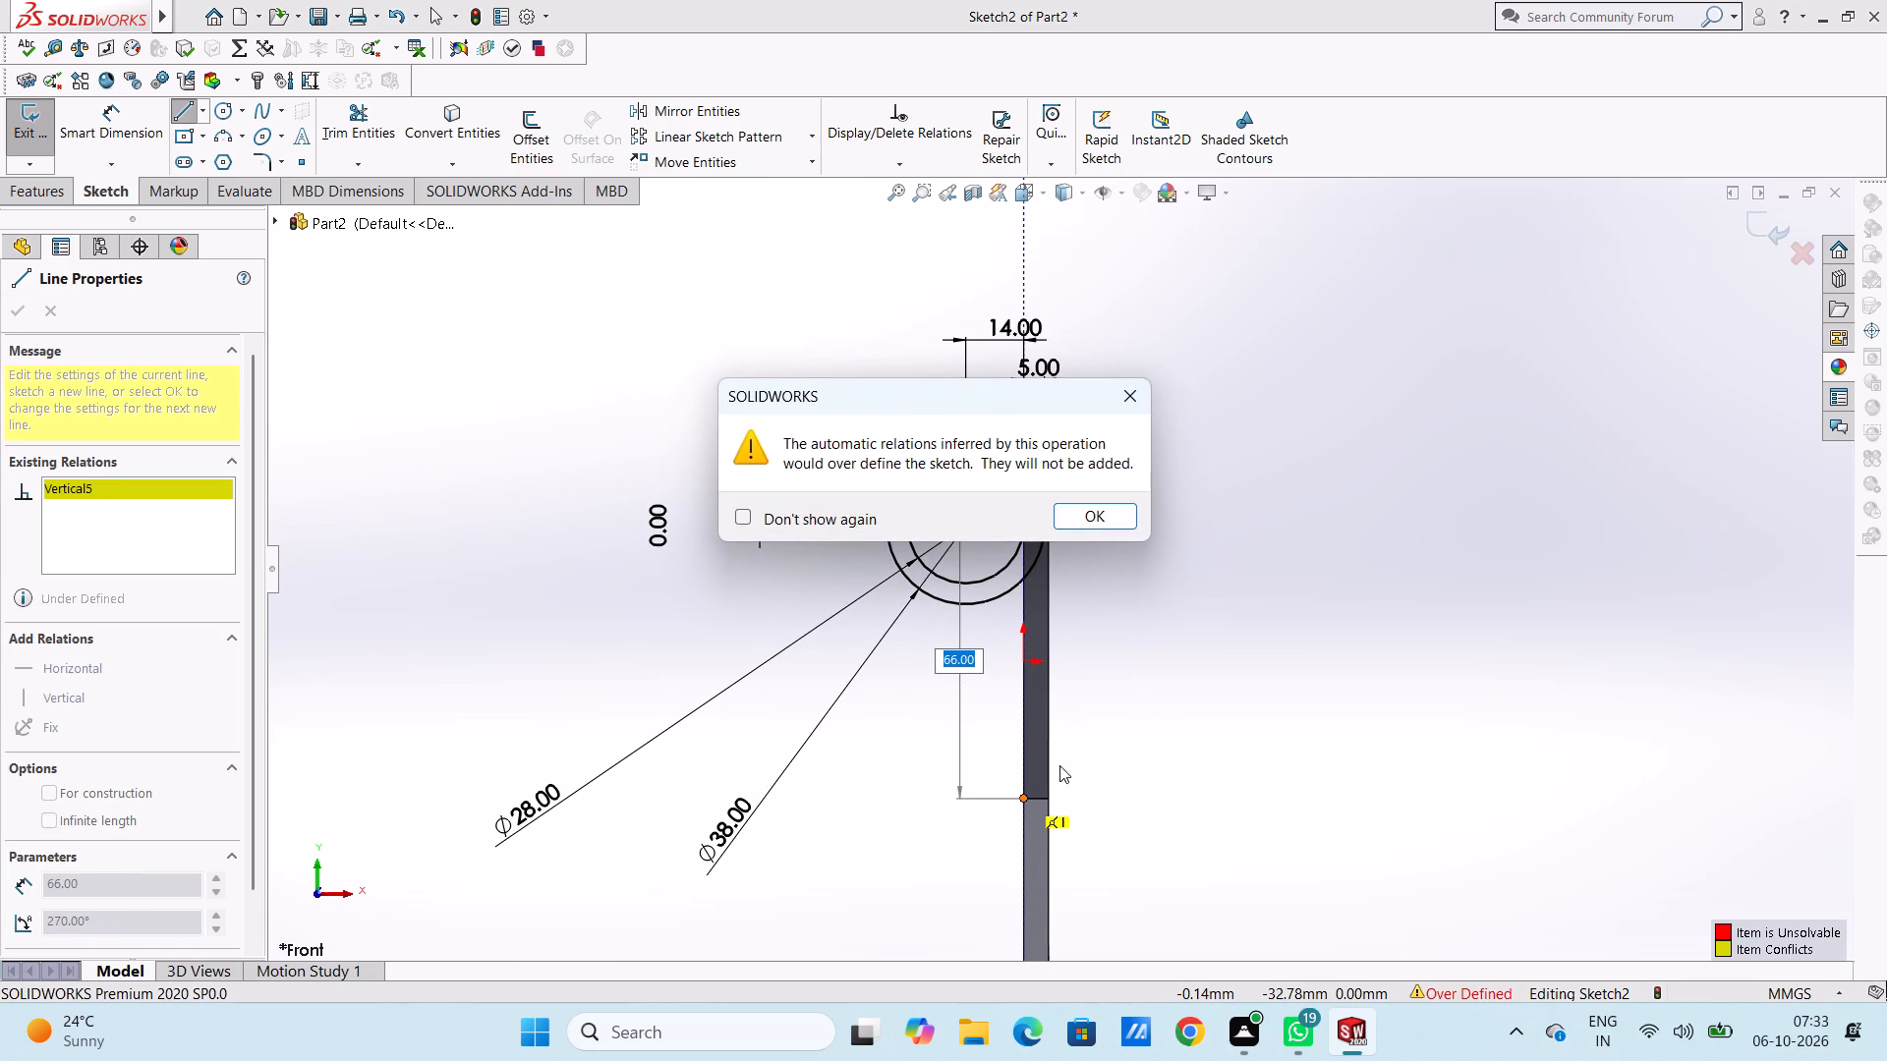
{"action": "left_click", "coordinate": [1123, 504]}
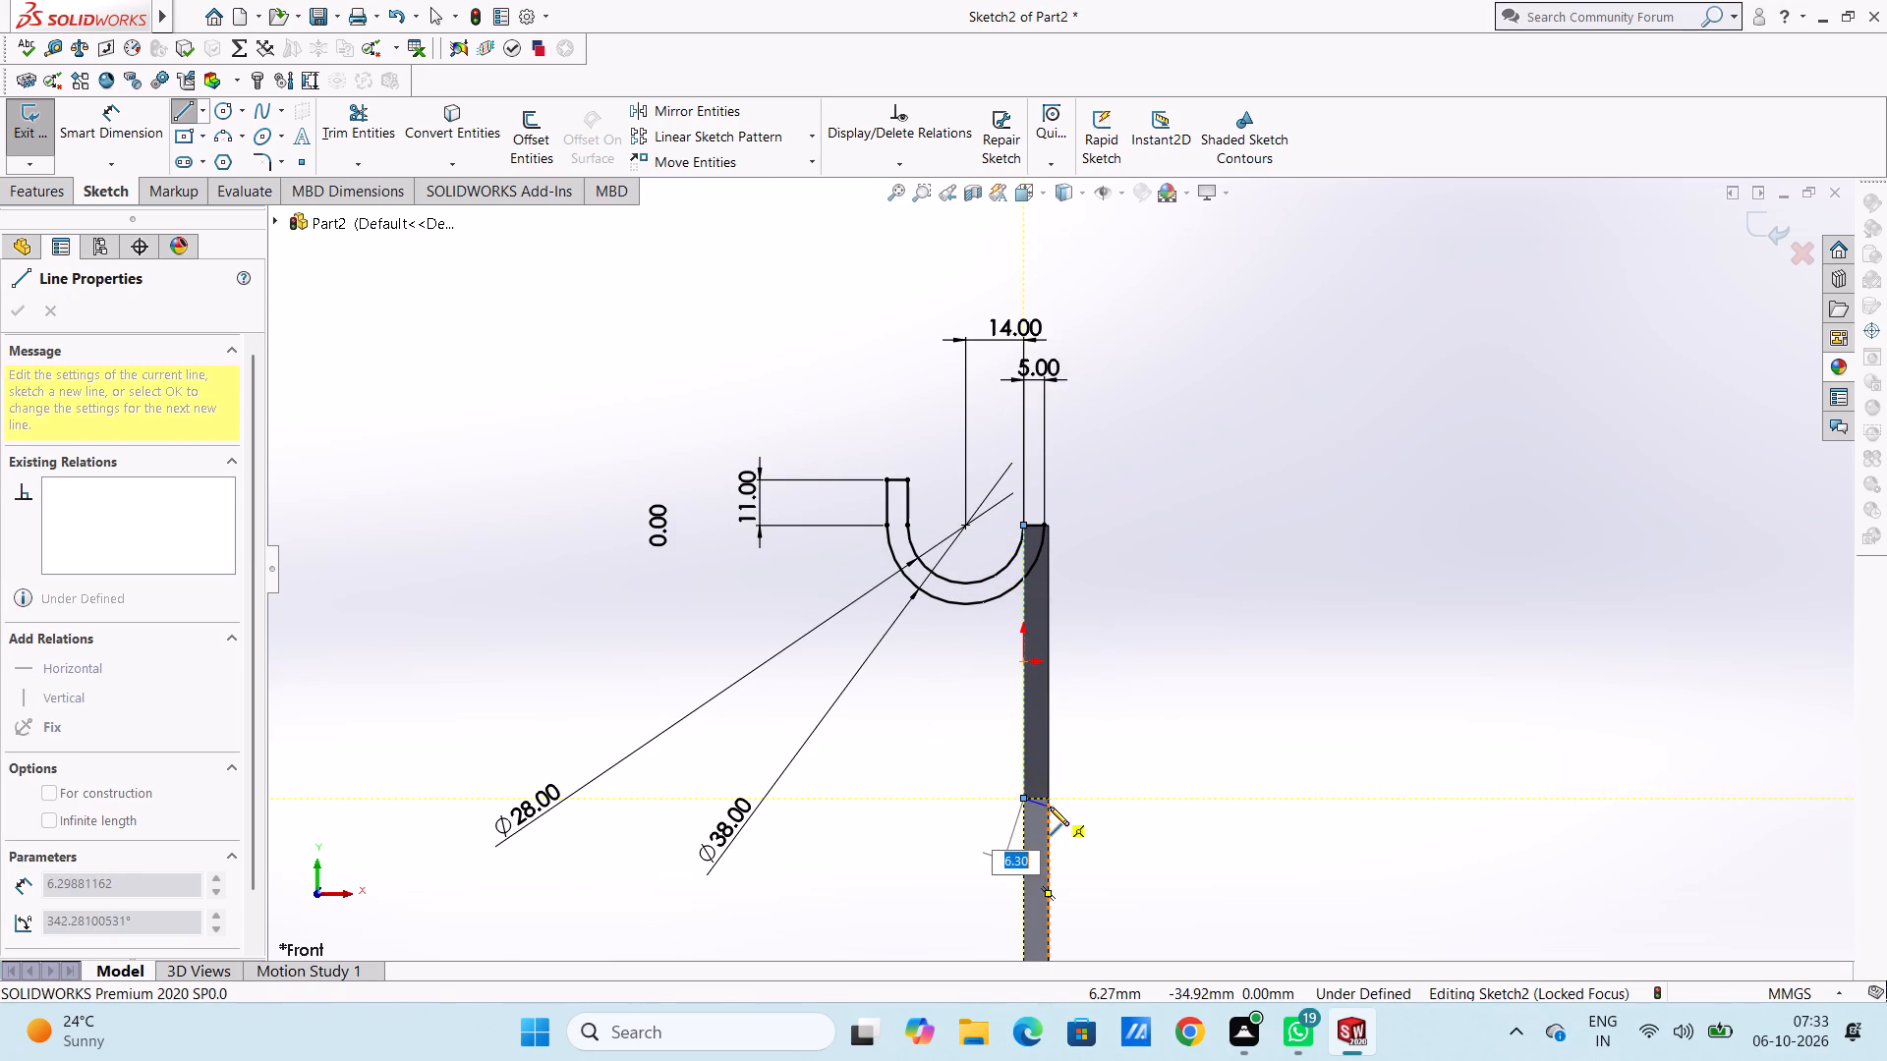
{"action": "left_click", "coordinate": [1052, 799]}
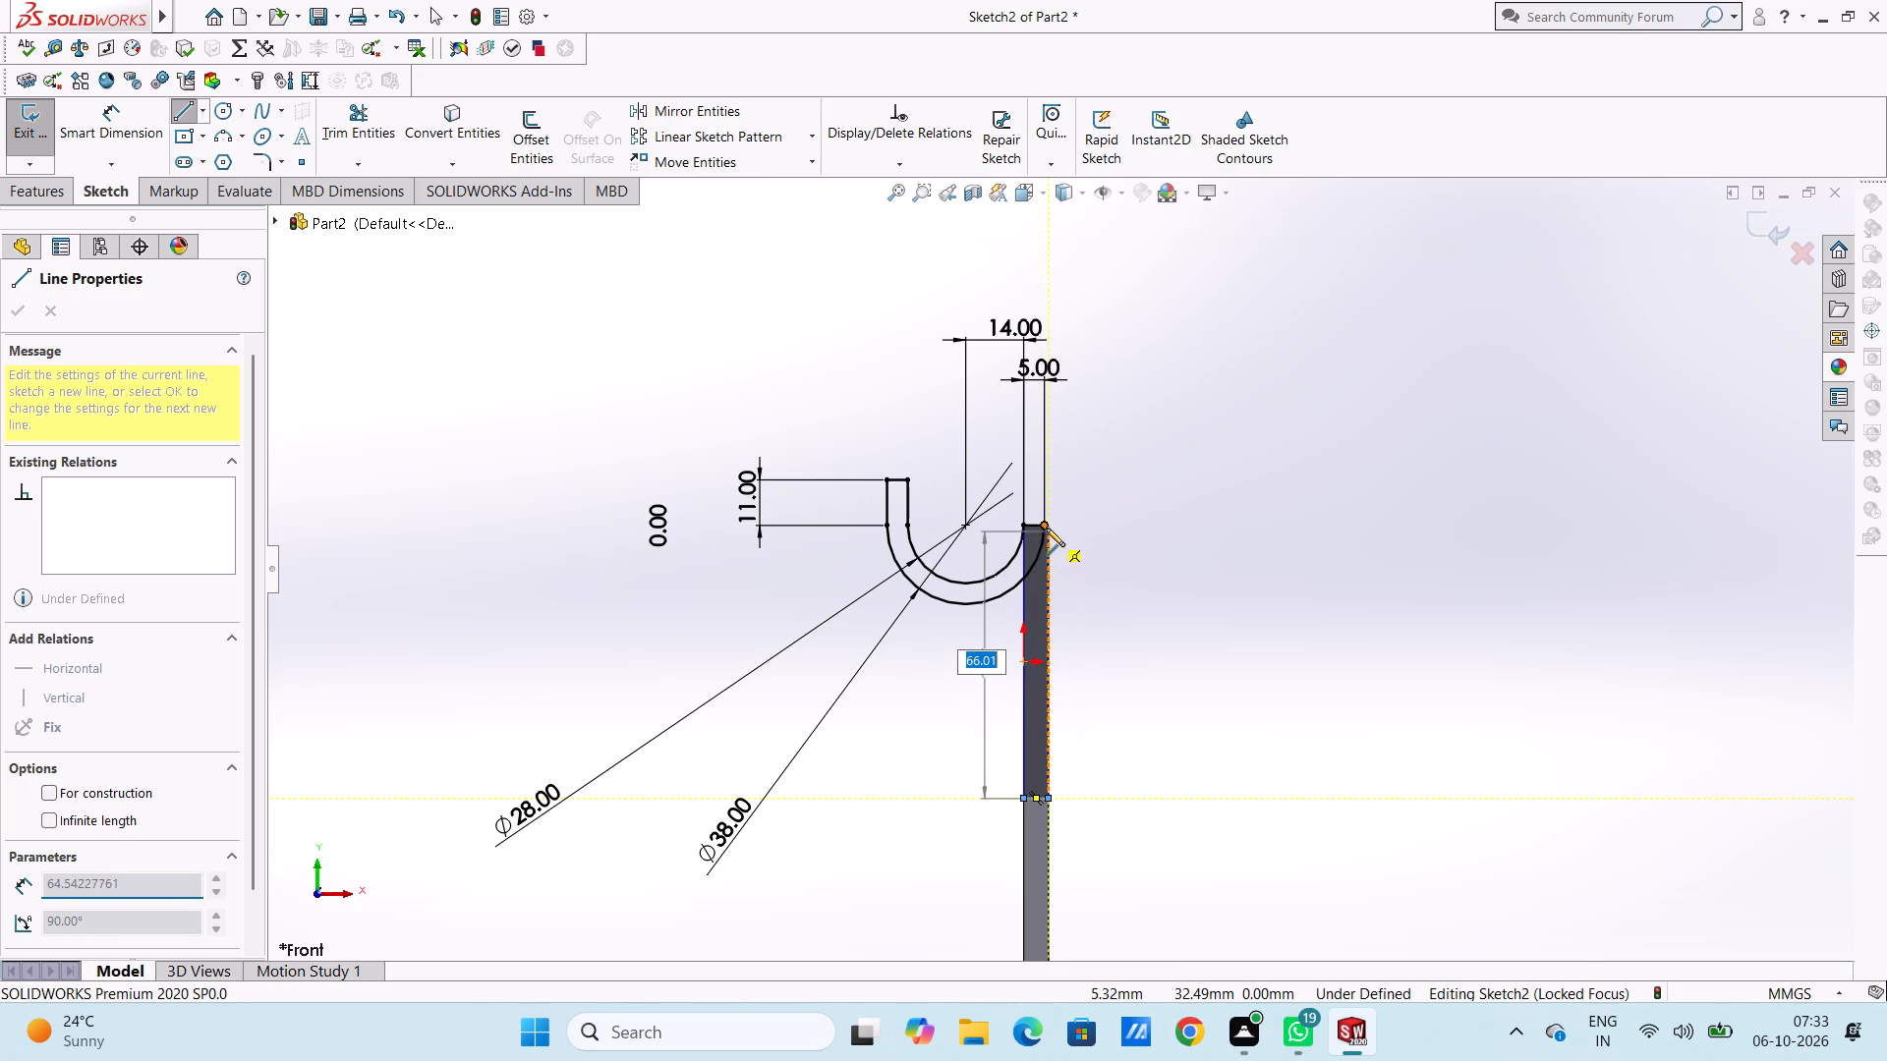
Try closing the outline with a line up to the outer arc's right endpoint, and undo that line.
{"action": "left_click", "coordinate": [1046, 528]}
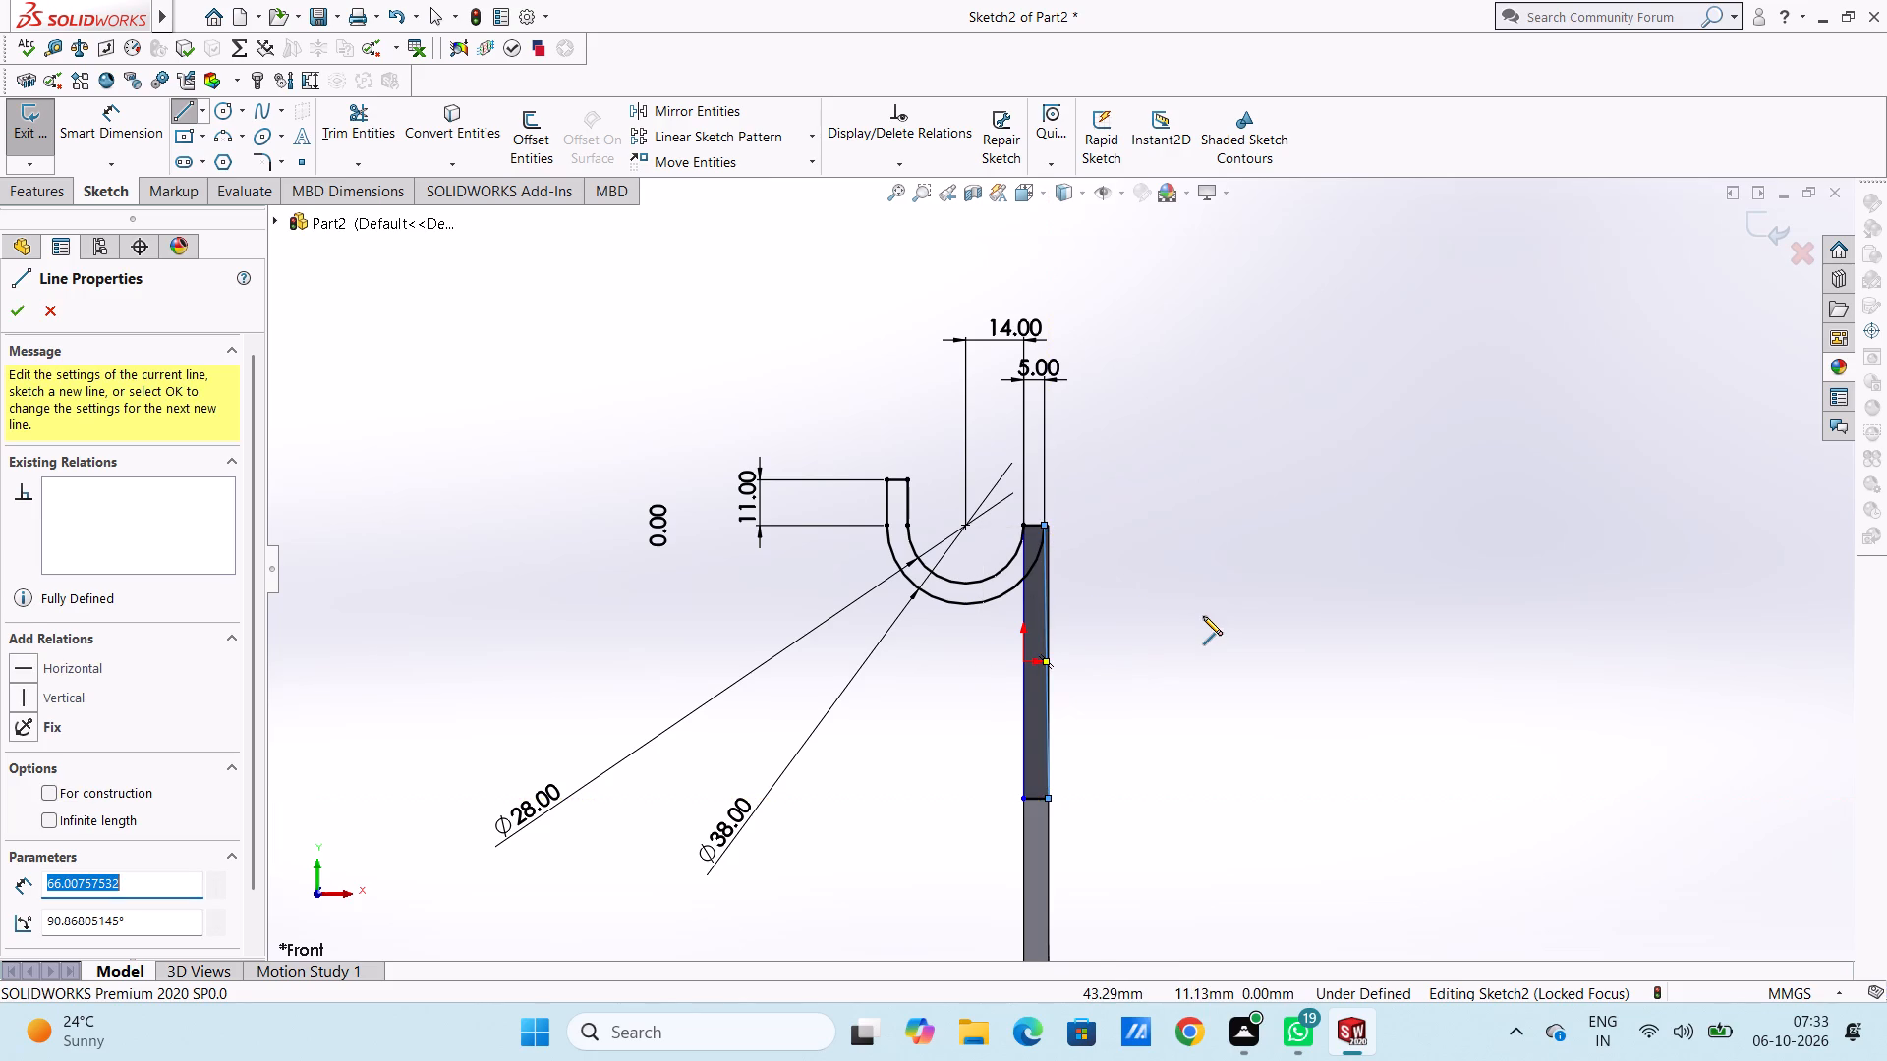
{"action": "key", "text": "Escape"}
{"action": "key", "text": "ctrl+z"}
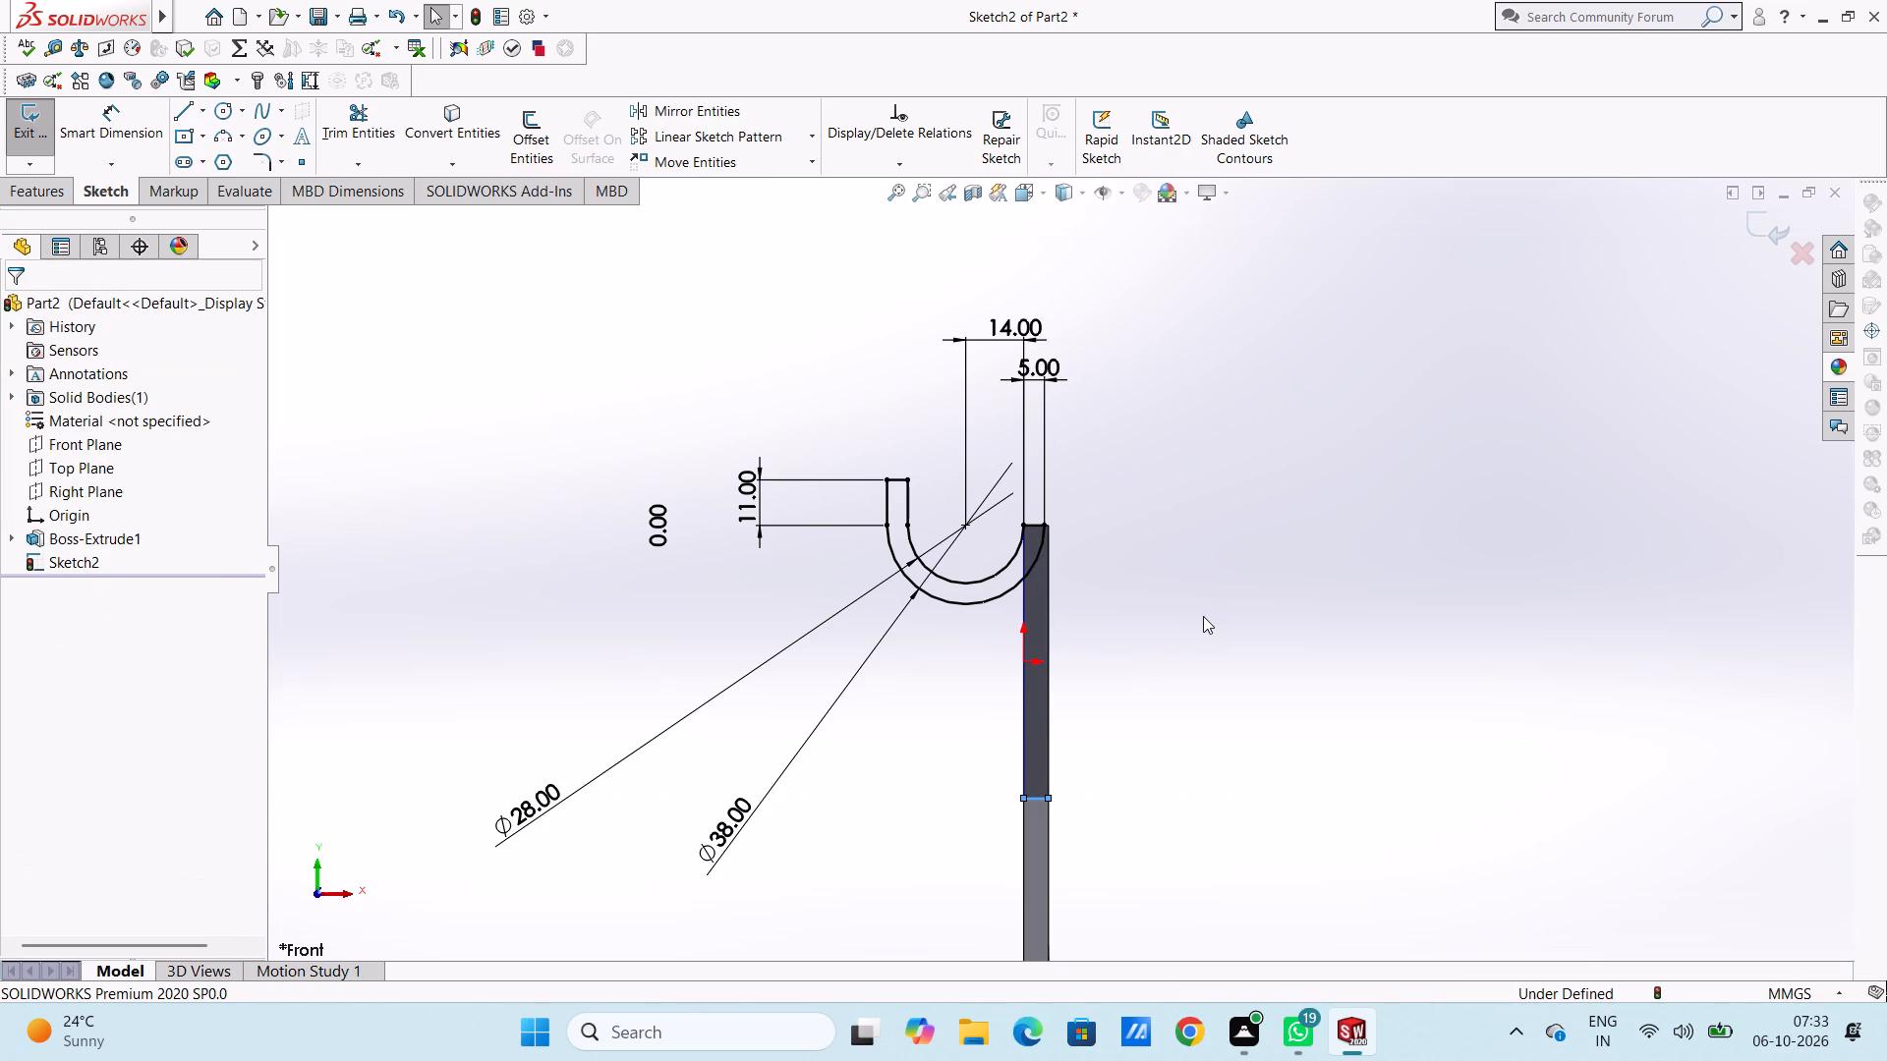
Draw a line up the plate's right edge from the lower horizontal line to the top corner, and try continuing to the outer arc's endpoint.
{"action": "scroll", "coordinate": [1263, 729], "scroll_direction": "down", "scroll_amount": 1}
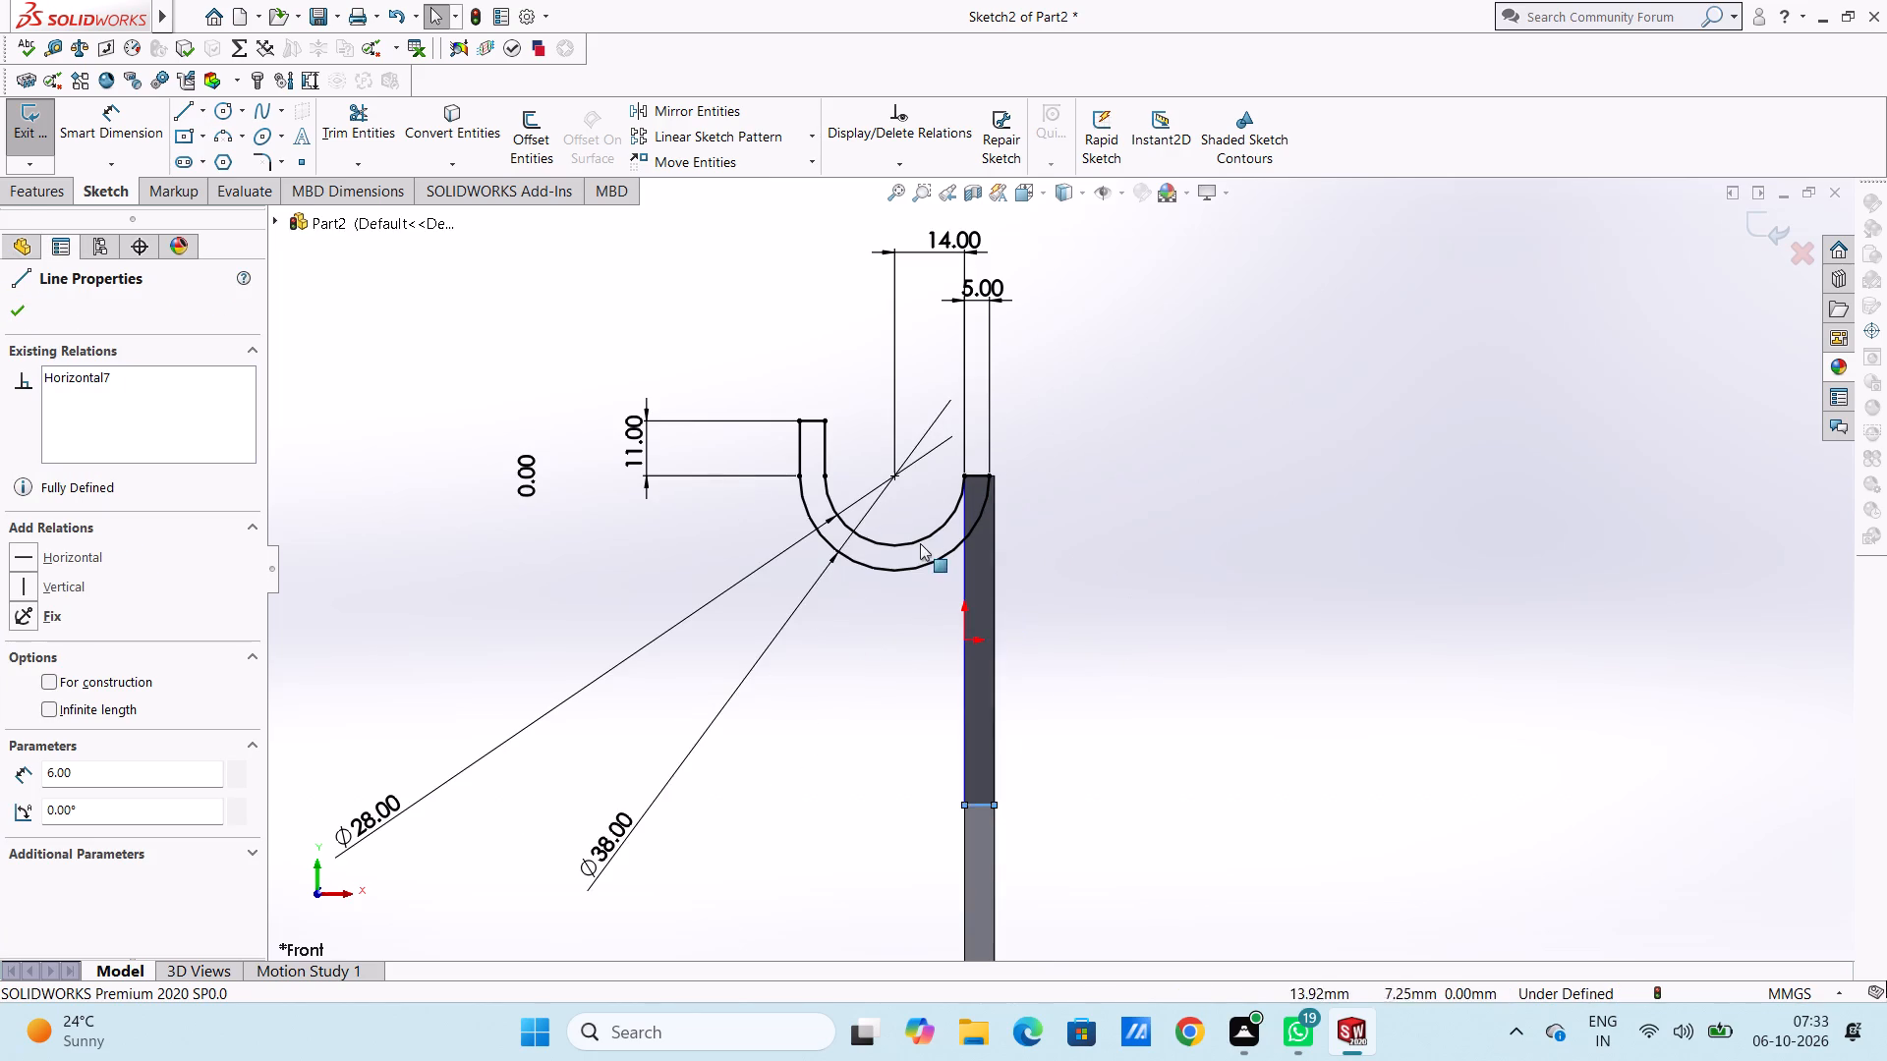
{"action": "left_click", "coordinate": [23, 300]}
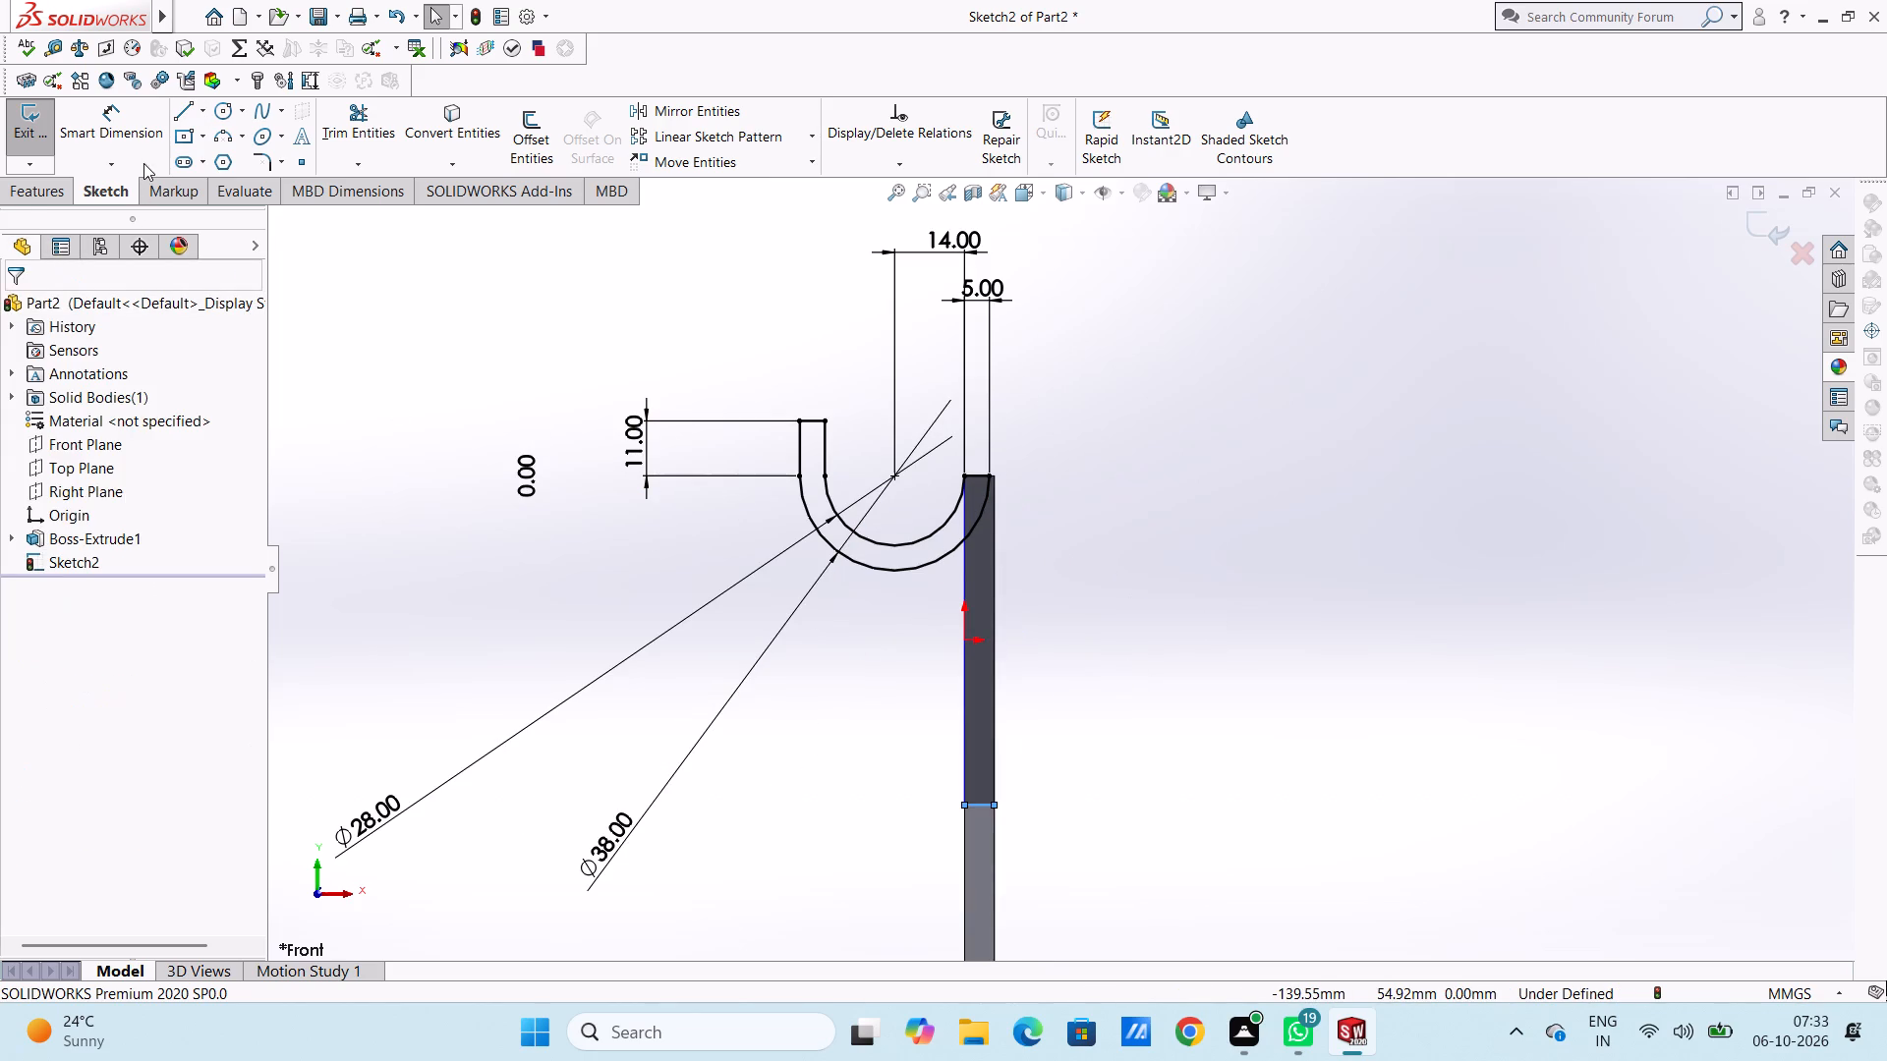
{"action": "left_click", "coordinate": [190, 105]}
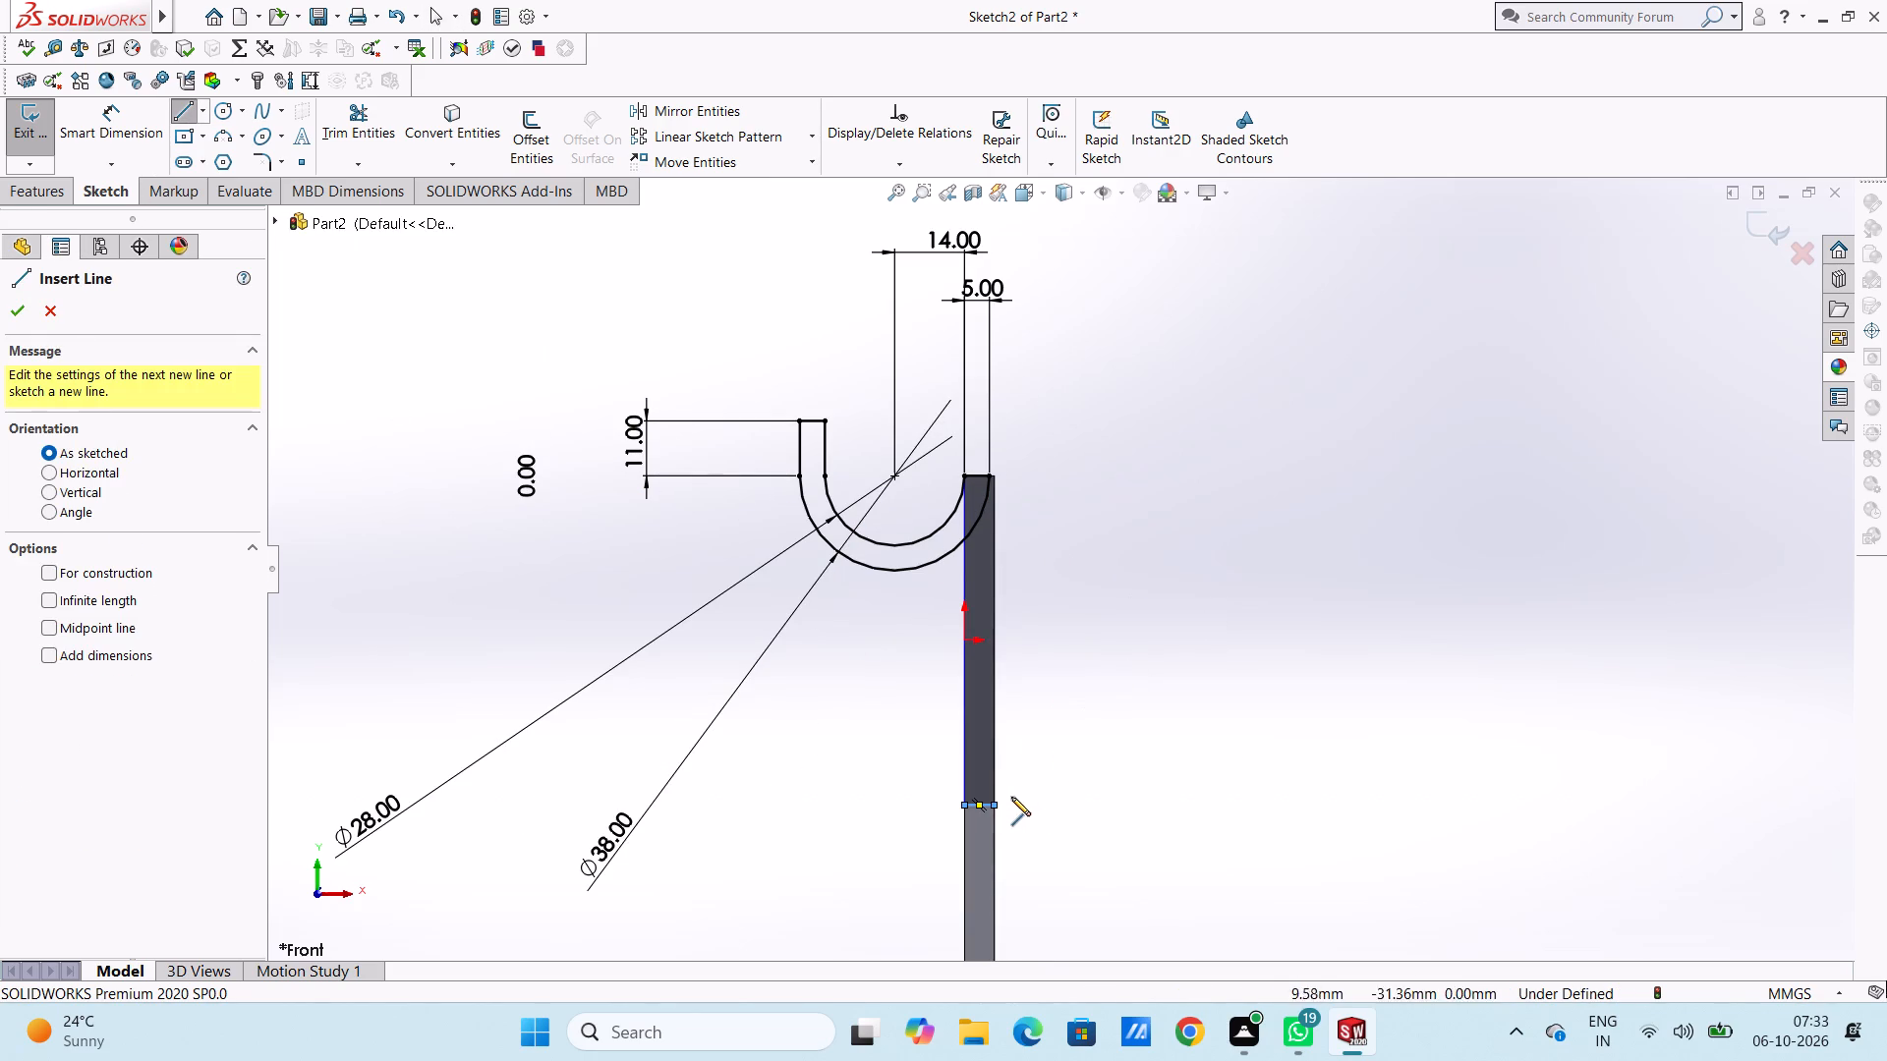
{"action": "left_click", "coordinate": [996, 805]}
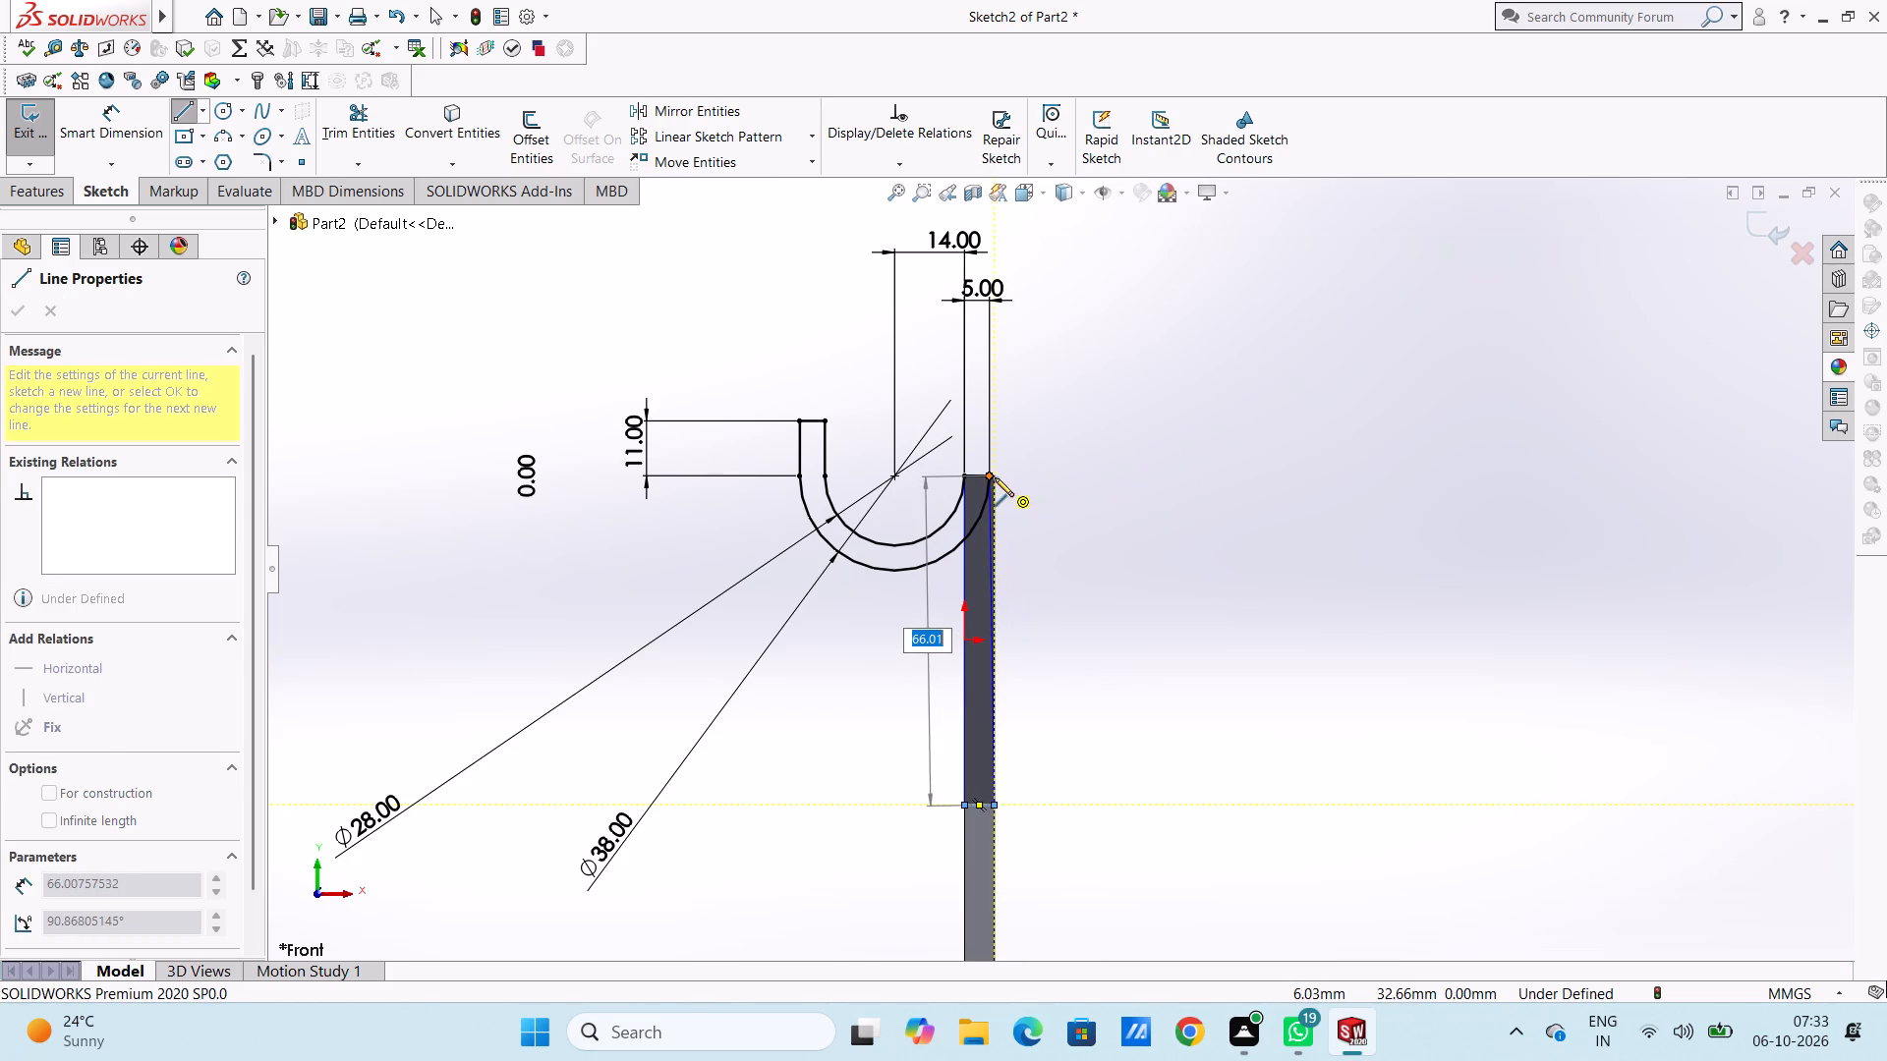
{"action": "scroll", "coordinate": [994, 501], "scroll_direction": "down", "scroll_amount": 11}
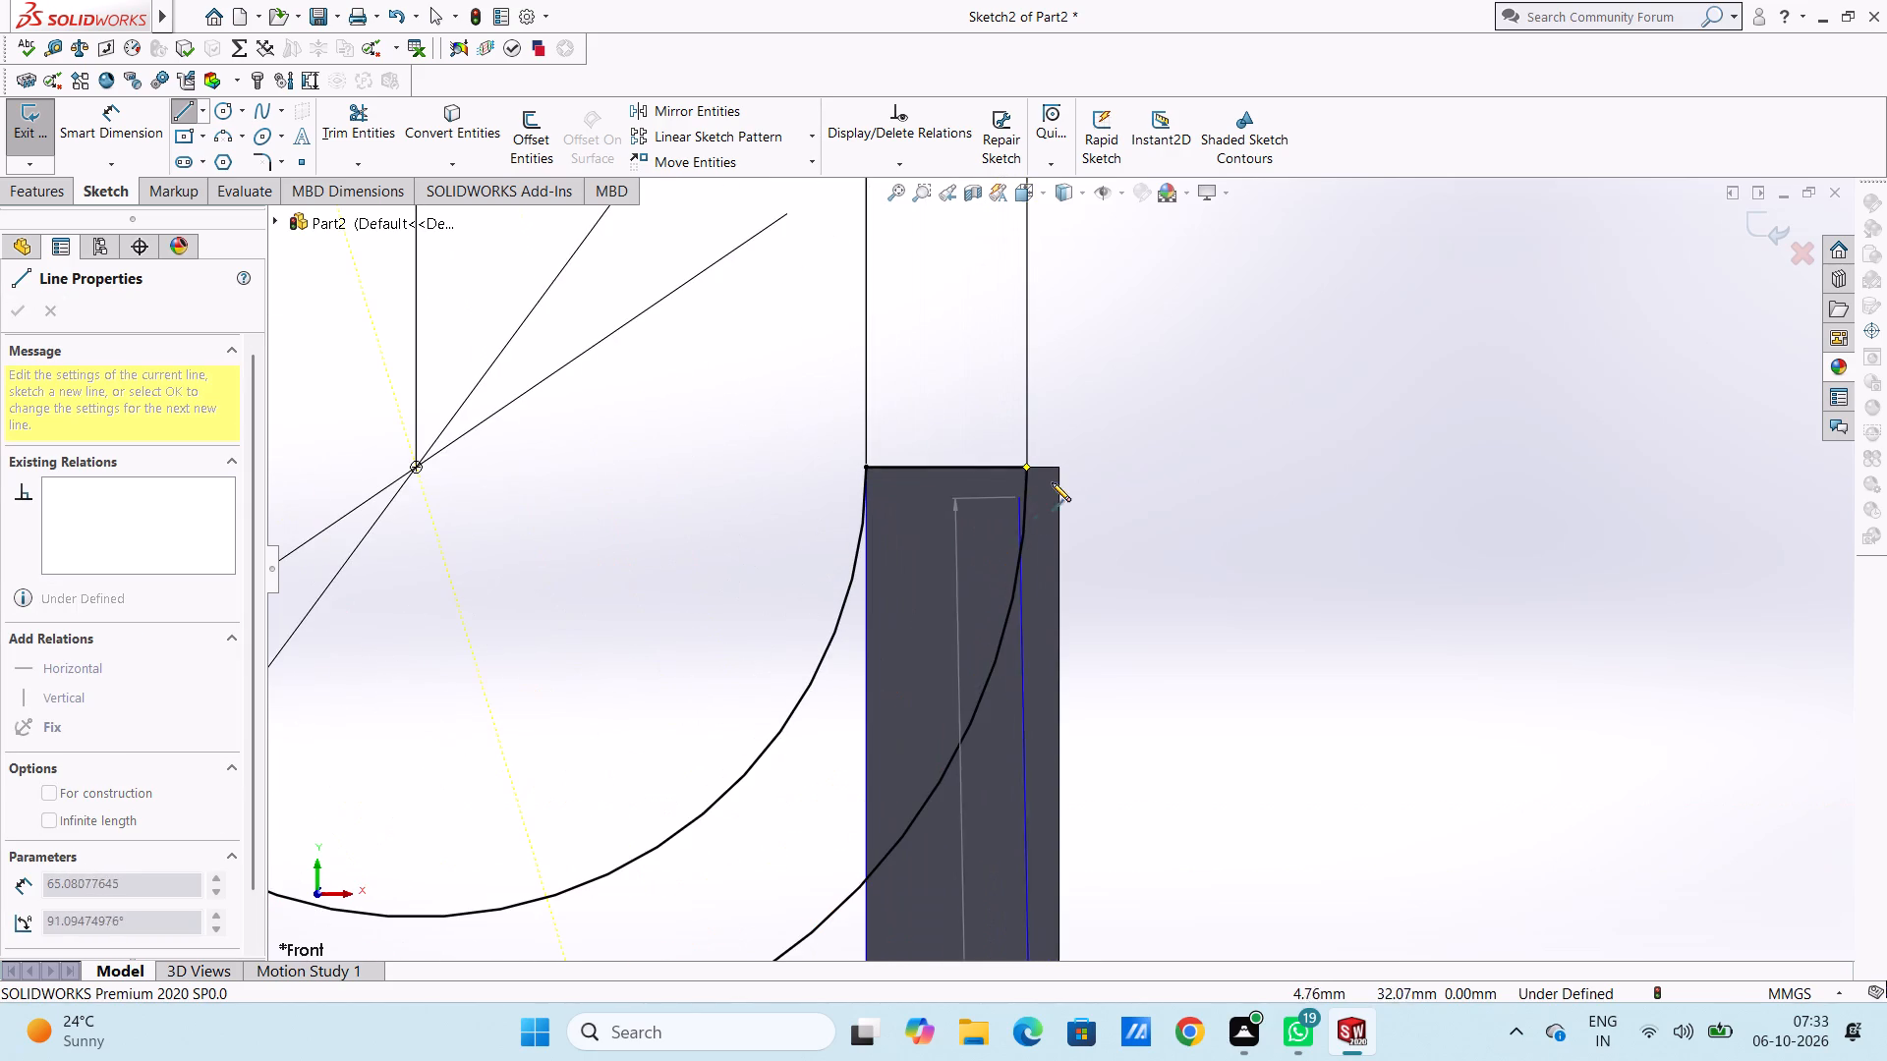
{"action": "scroll", "coordinate": [1062, 469], "scroll_direction": "down", "scroll_amount": 5}
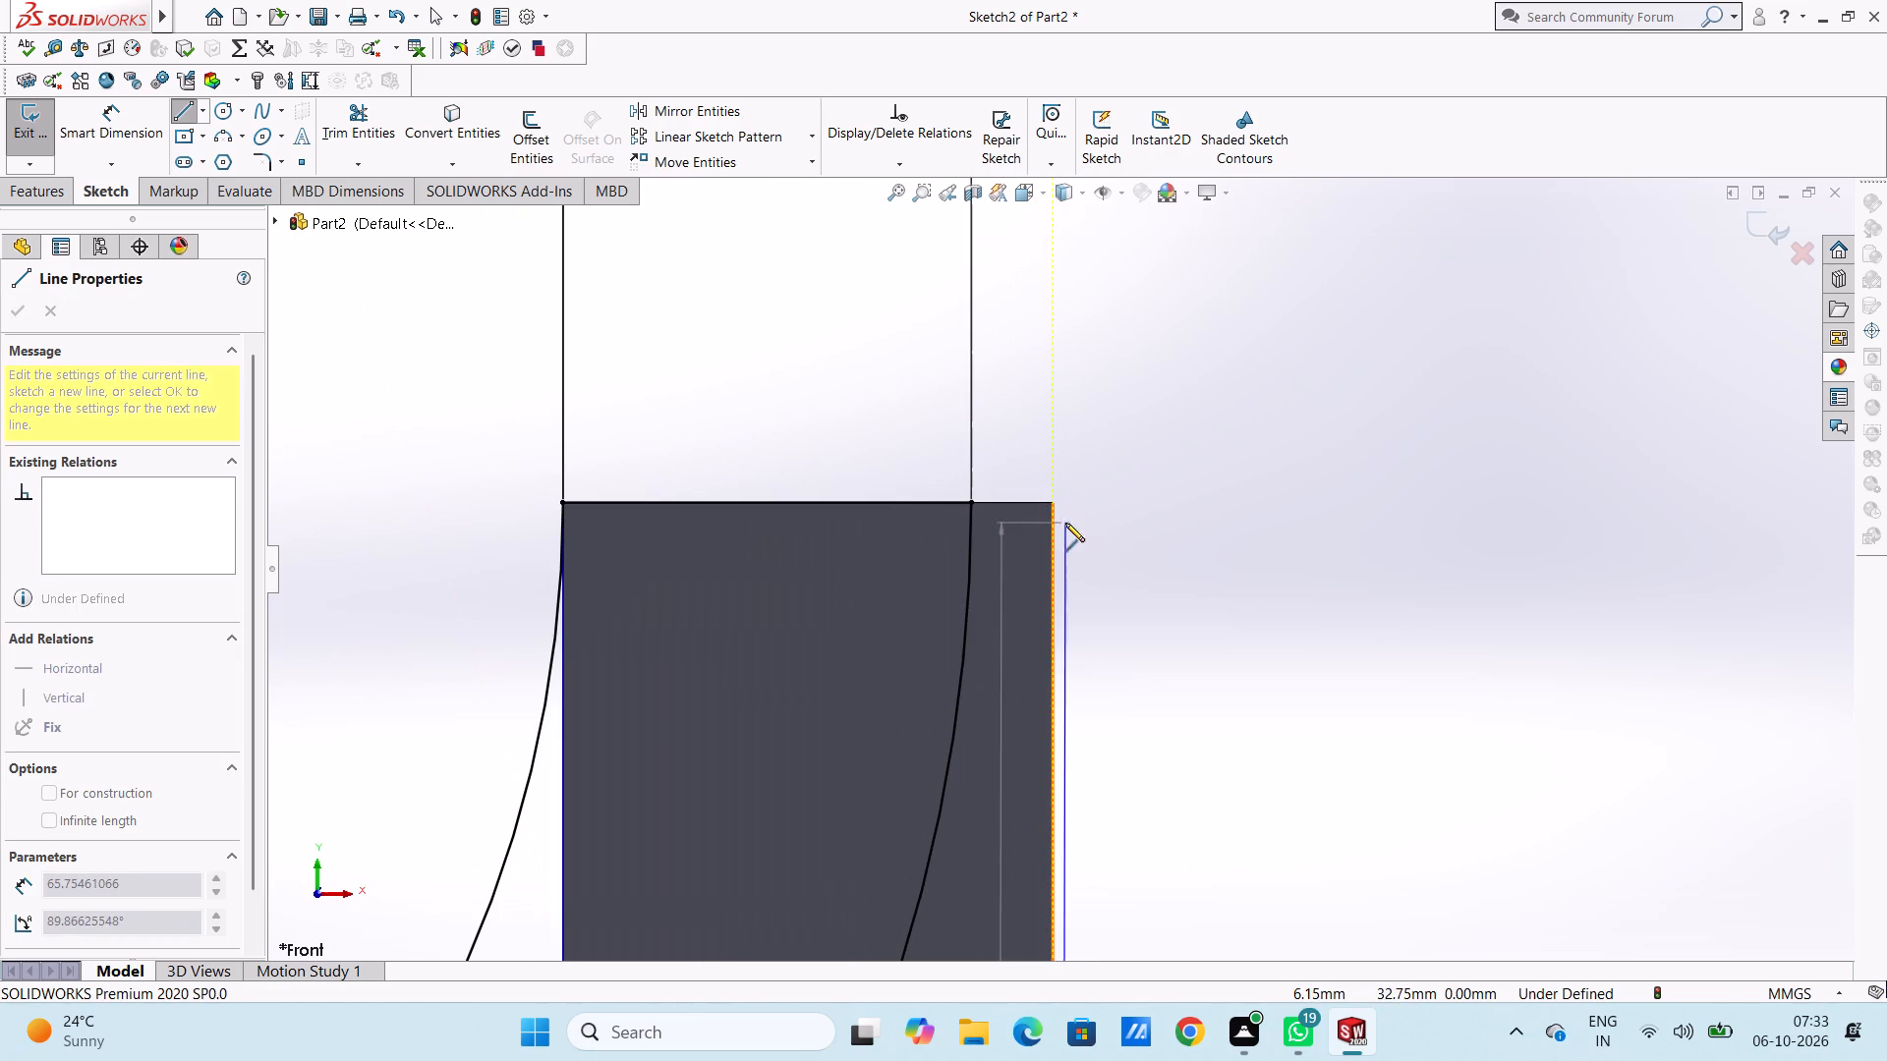
{"action": "left_click", "coordinate": [1052, 504]}
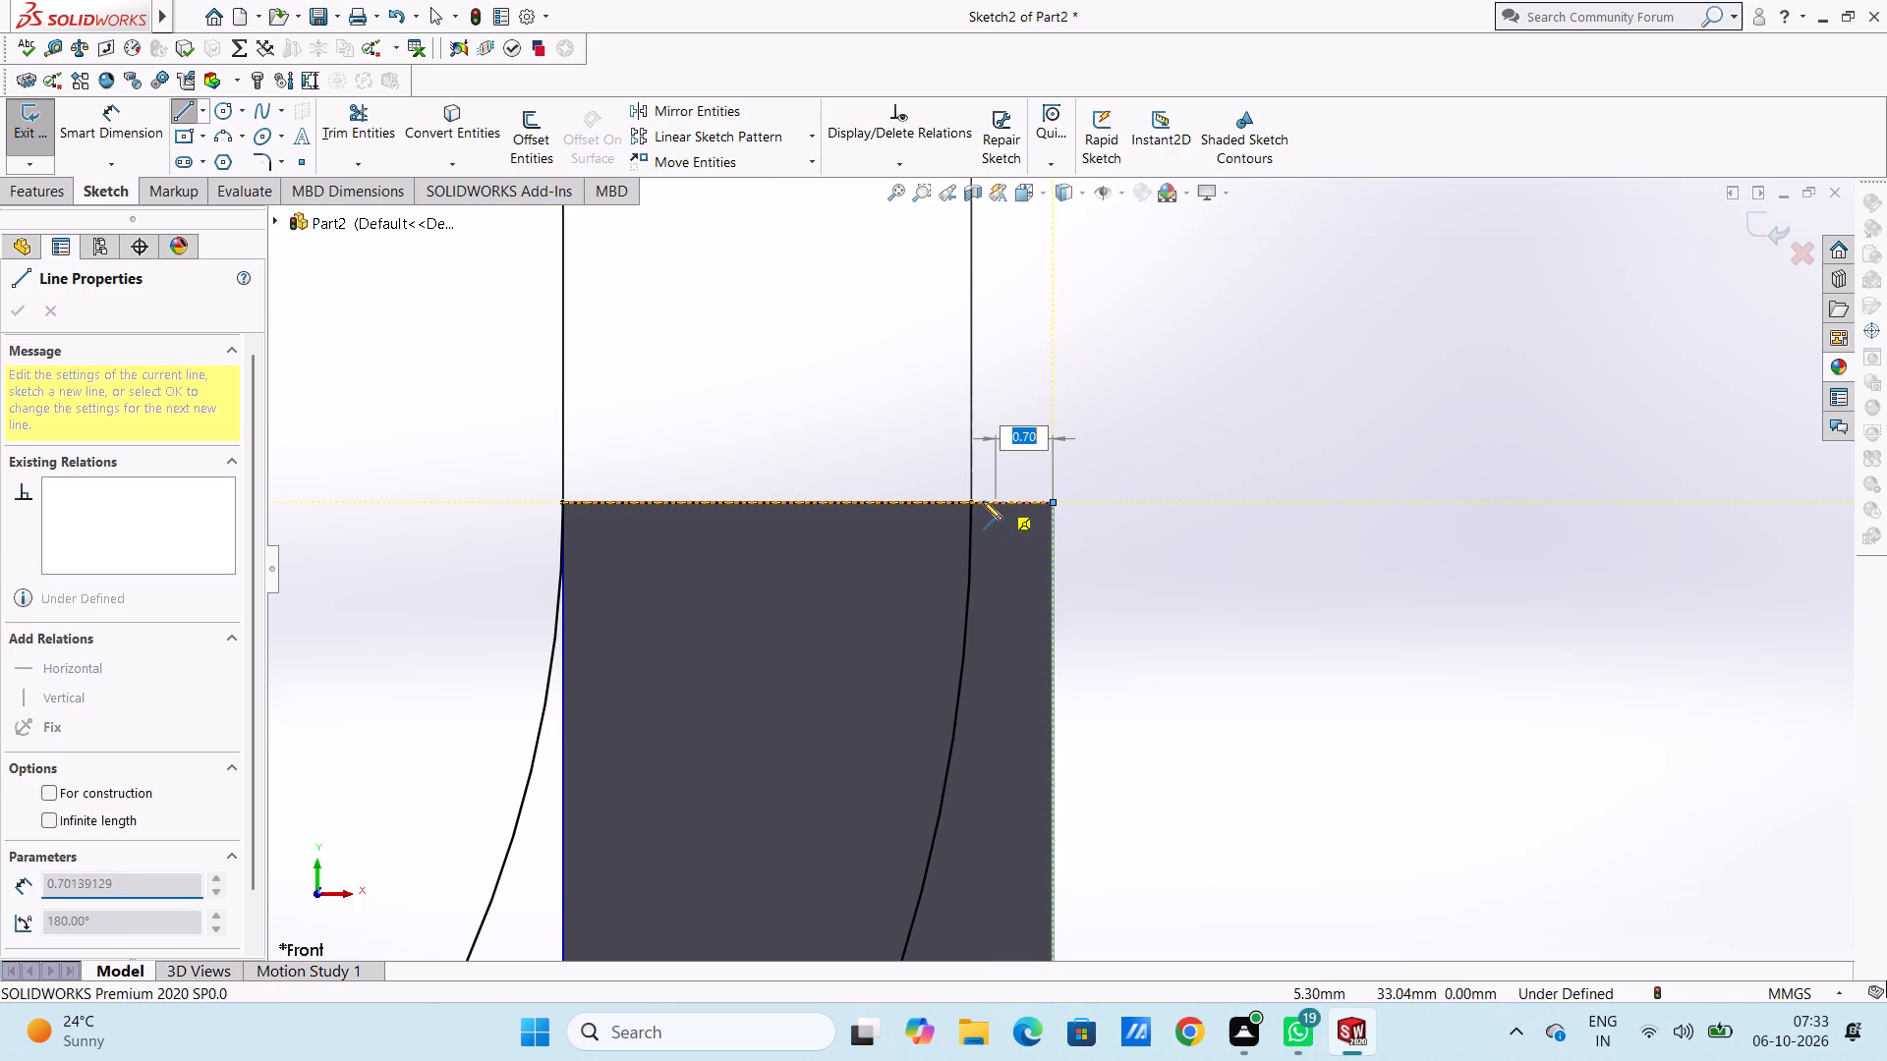
{"action": "left_click", "coordinate": [976, 501]}
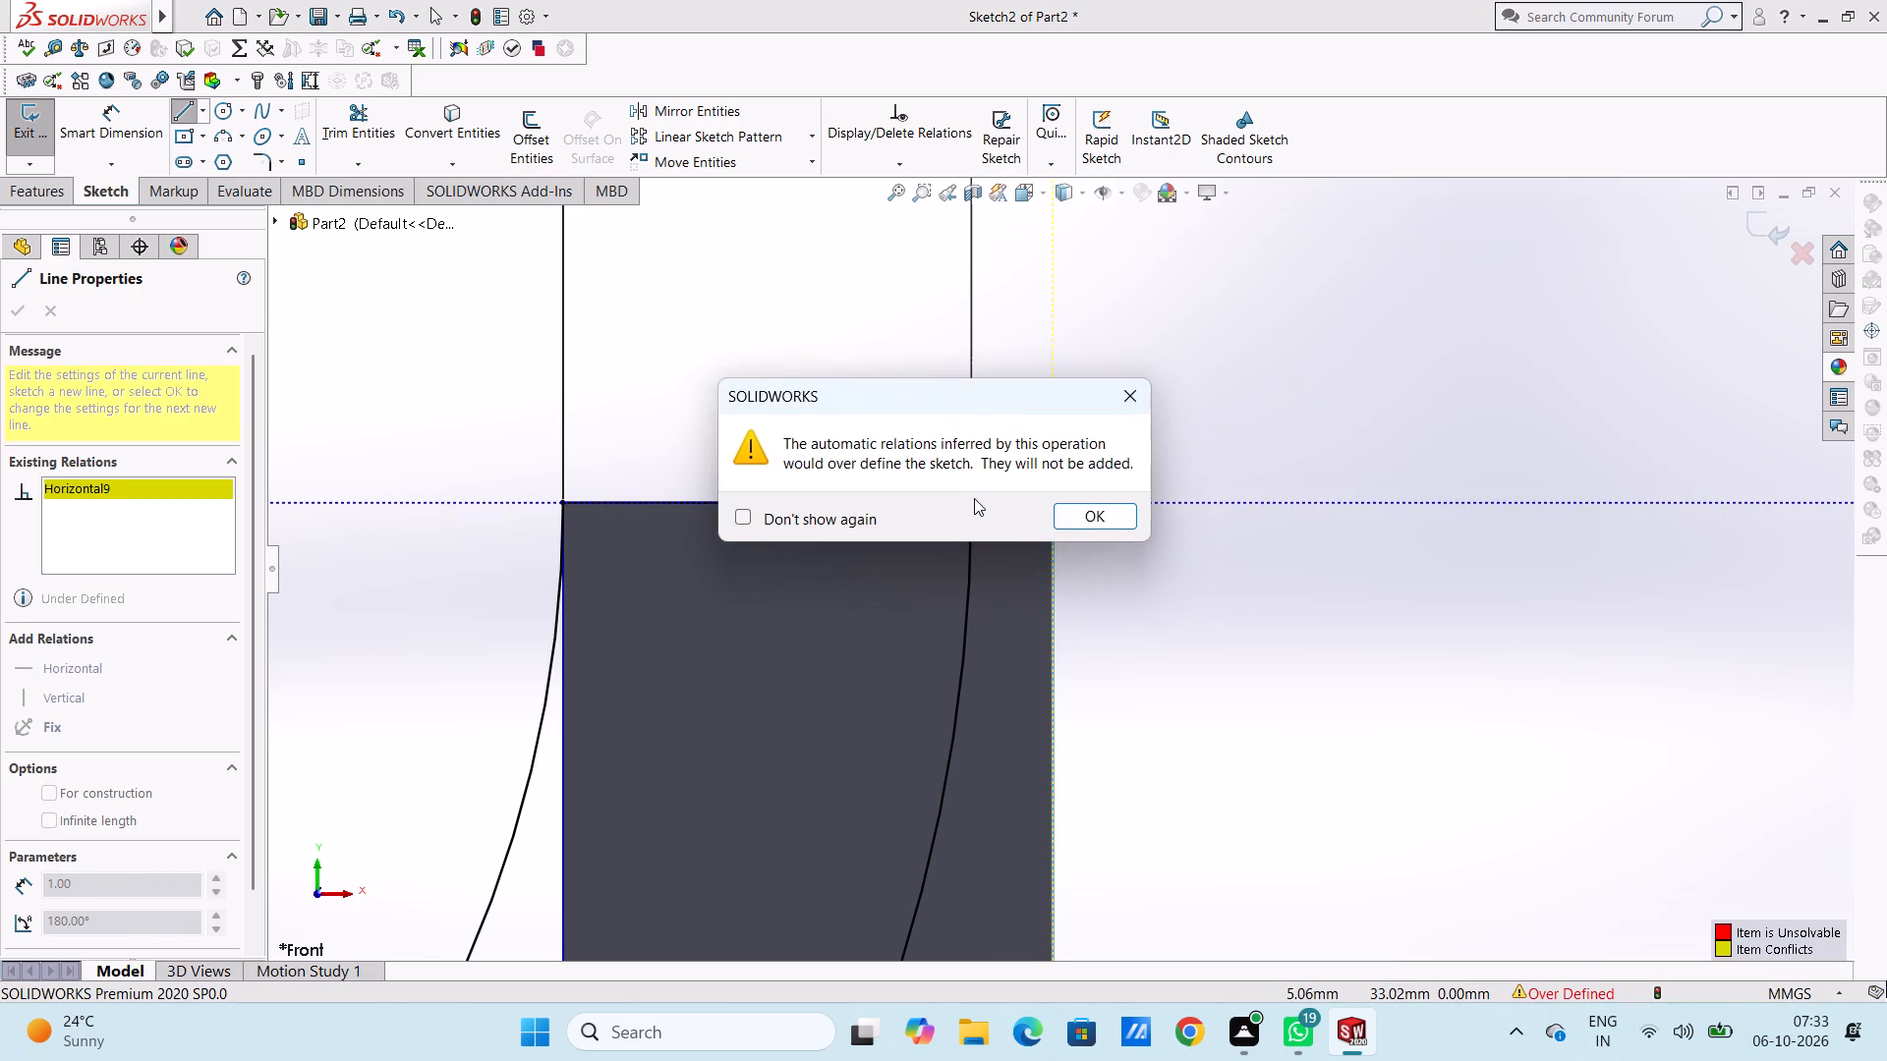
{"action": "key", "text": "Escape"}
{"action": "key", "text": "Escape"}
{"action": "key", "text": "Escape"}
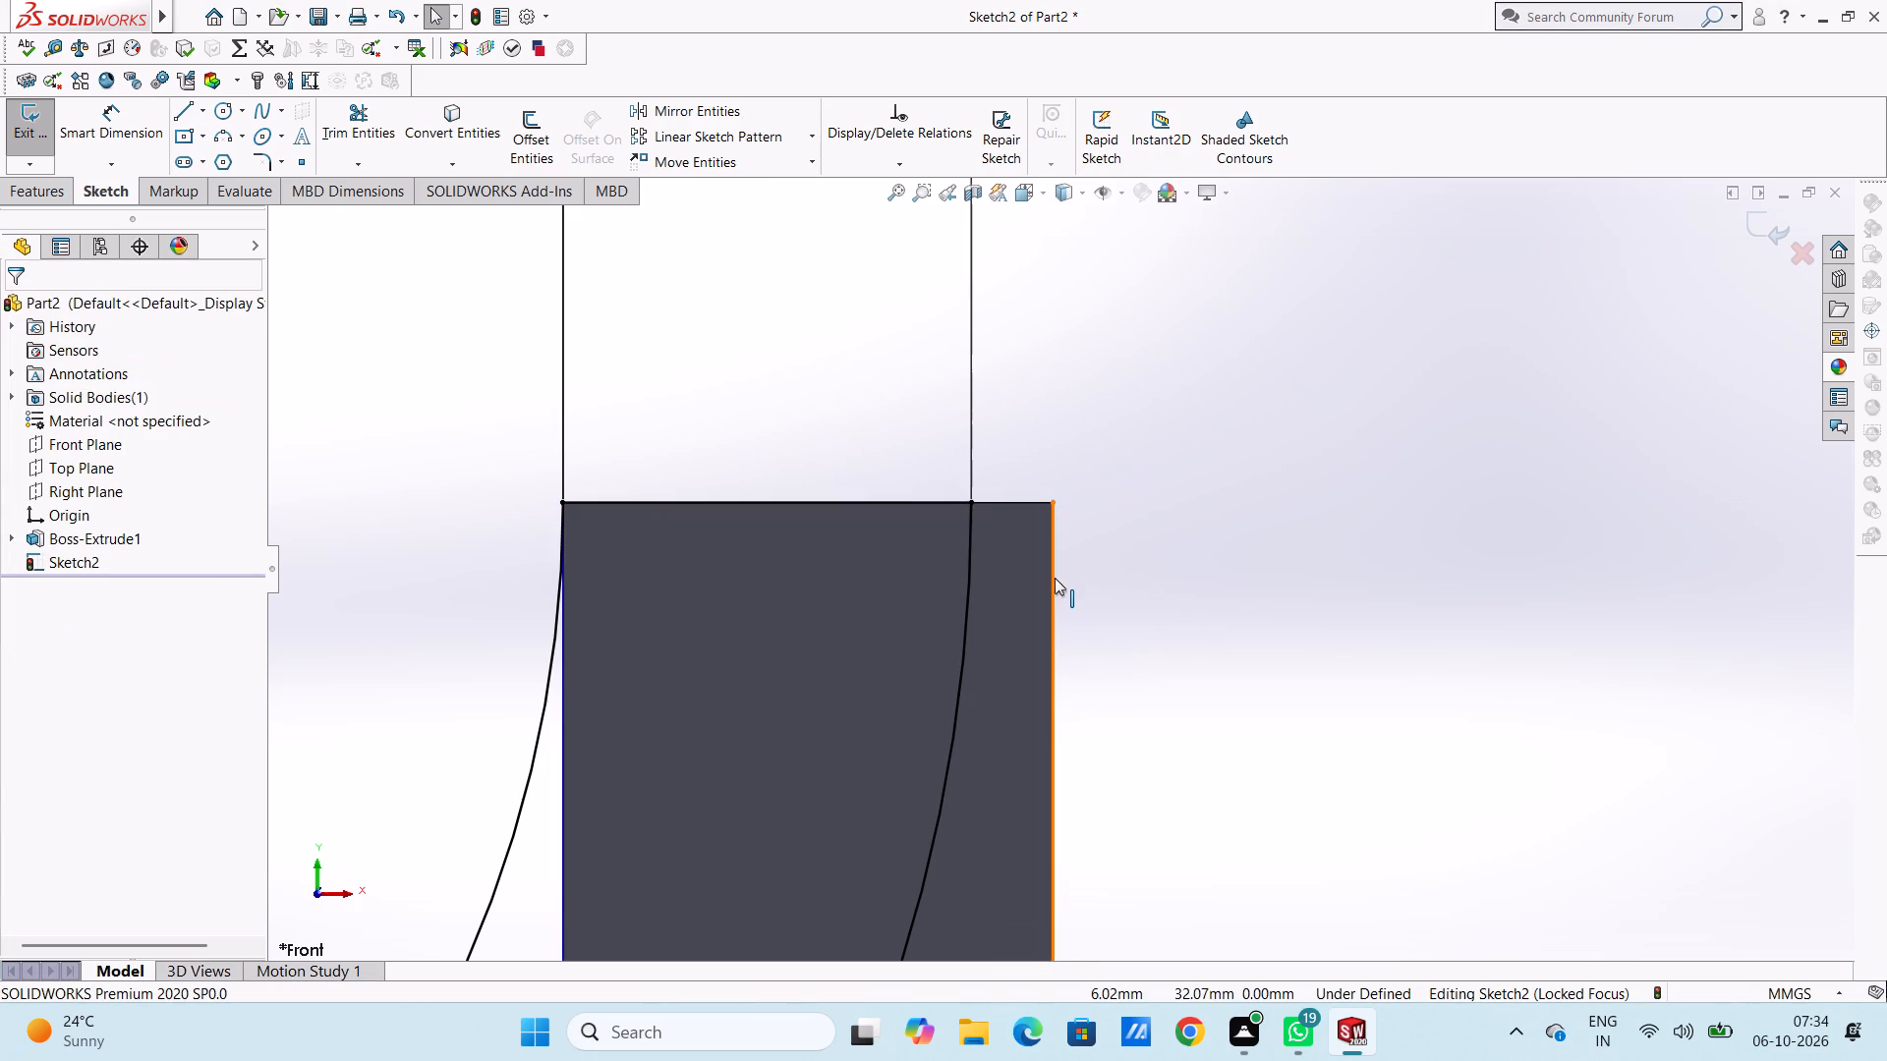
Draw a 1 mm horizontal line from the outer arc's right endpoint to the plate's top right corner.
{"action": "left_click", "coordinate": [178, 105]}
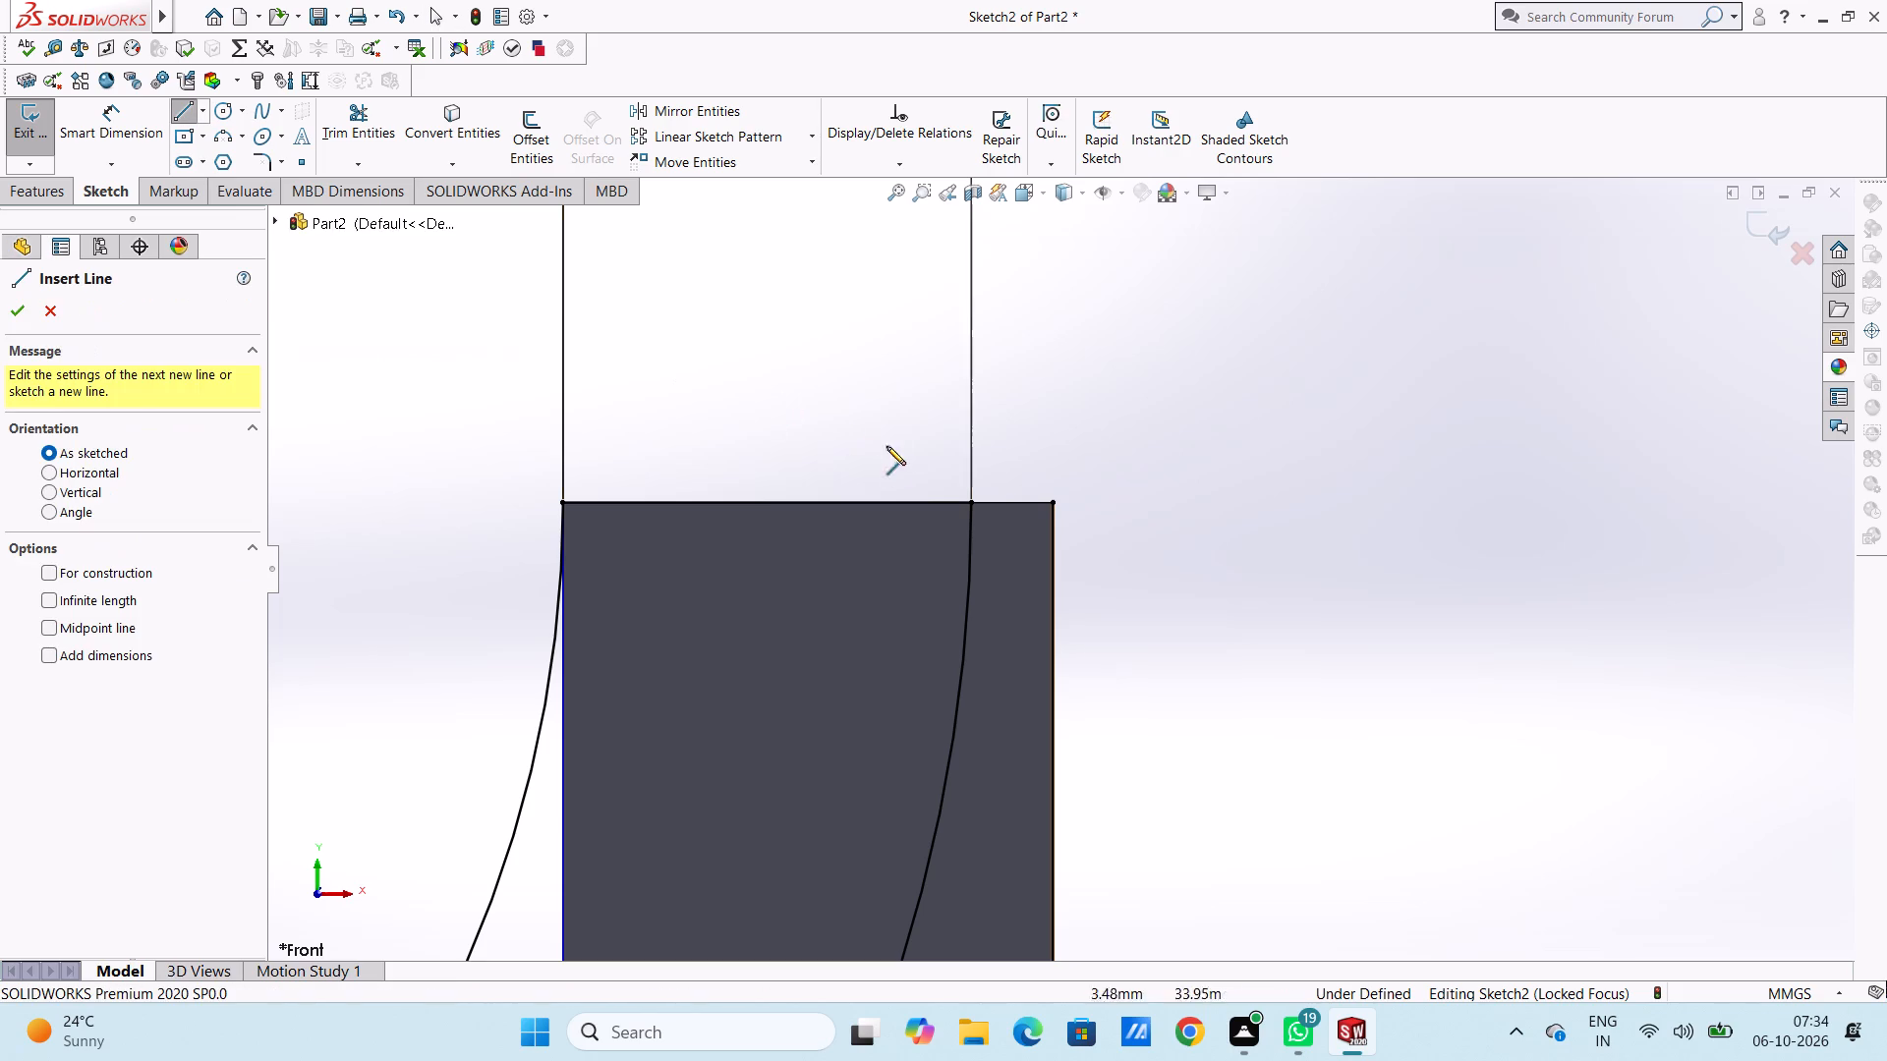
{"action": "left_click", "coordinate": [968, 504]}
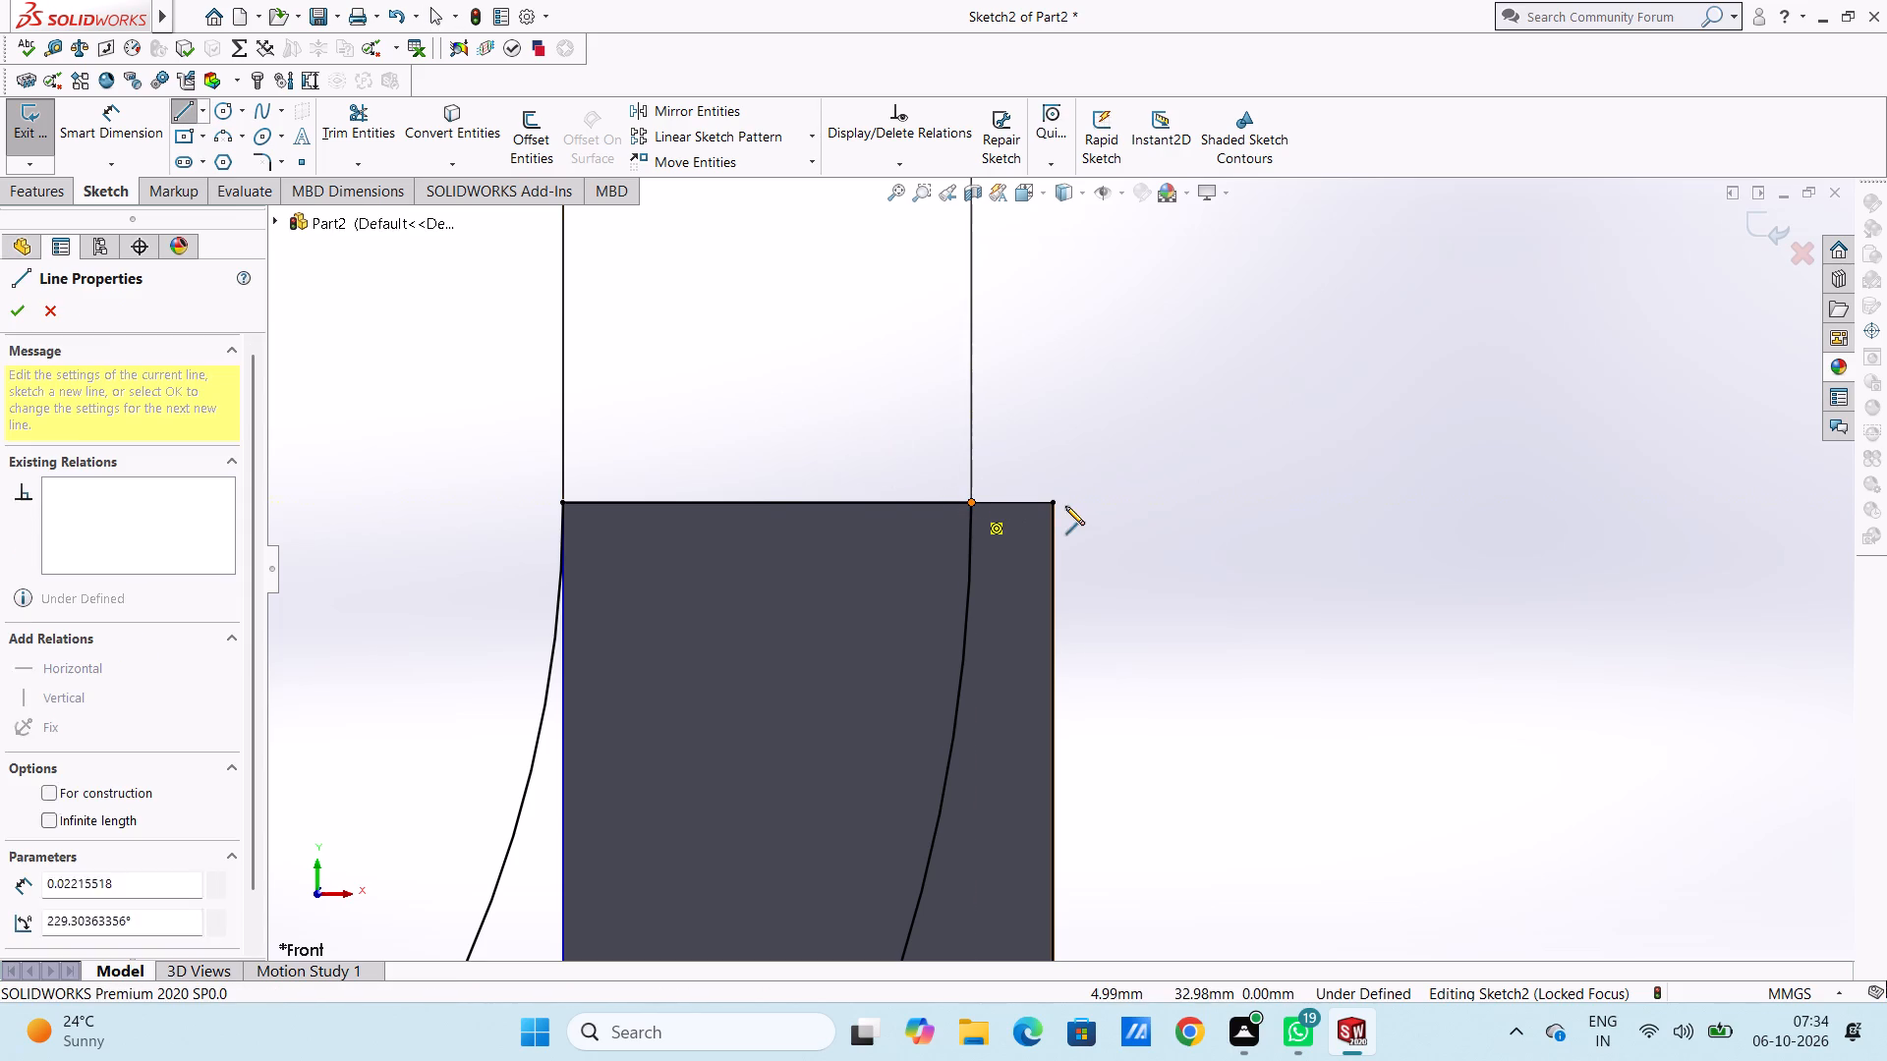
{"action": "left_click", "coordinate": [1058, 501]}
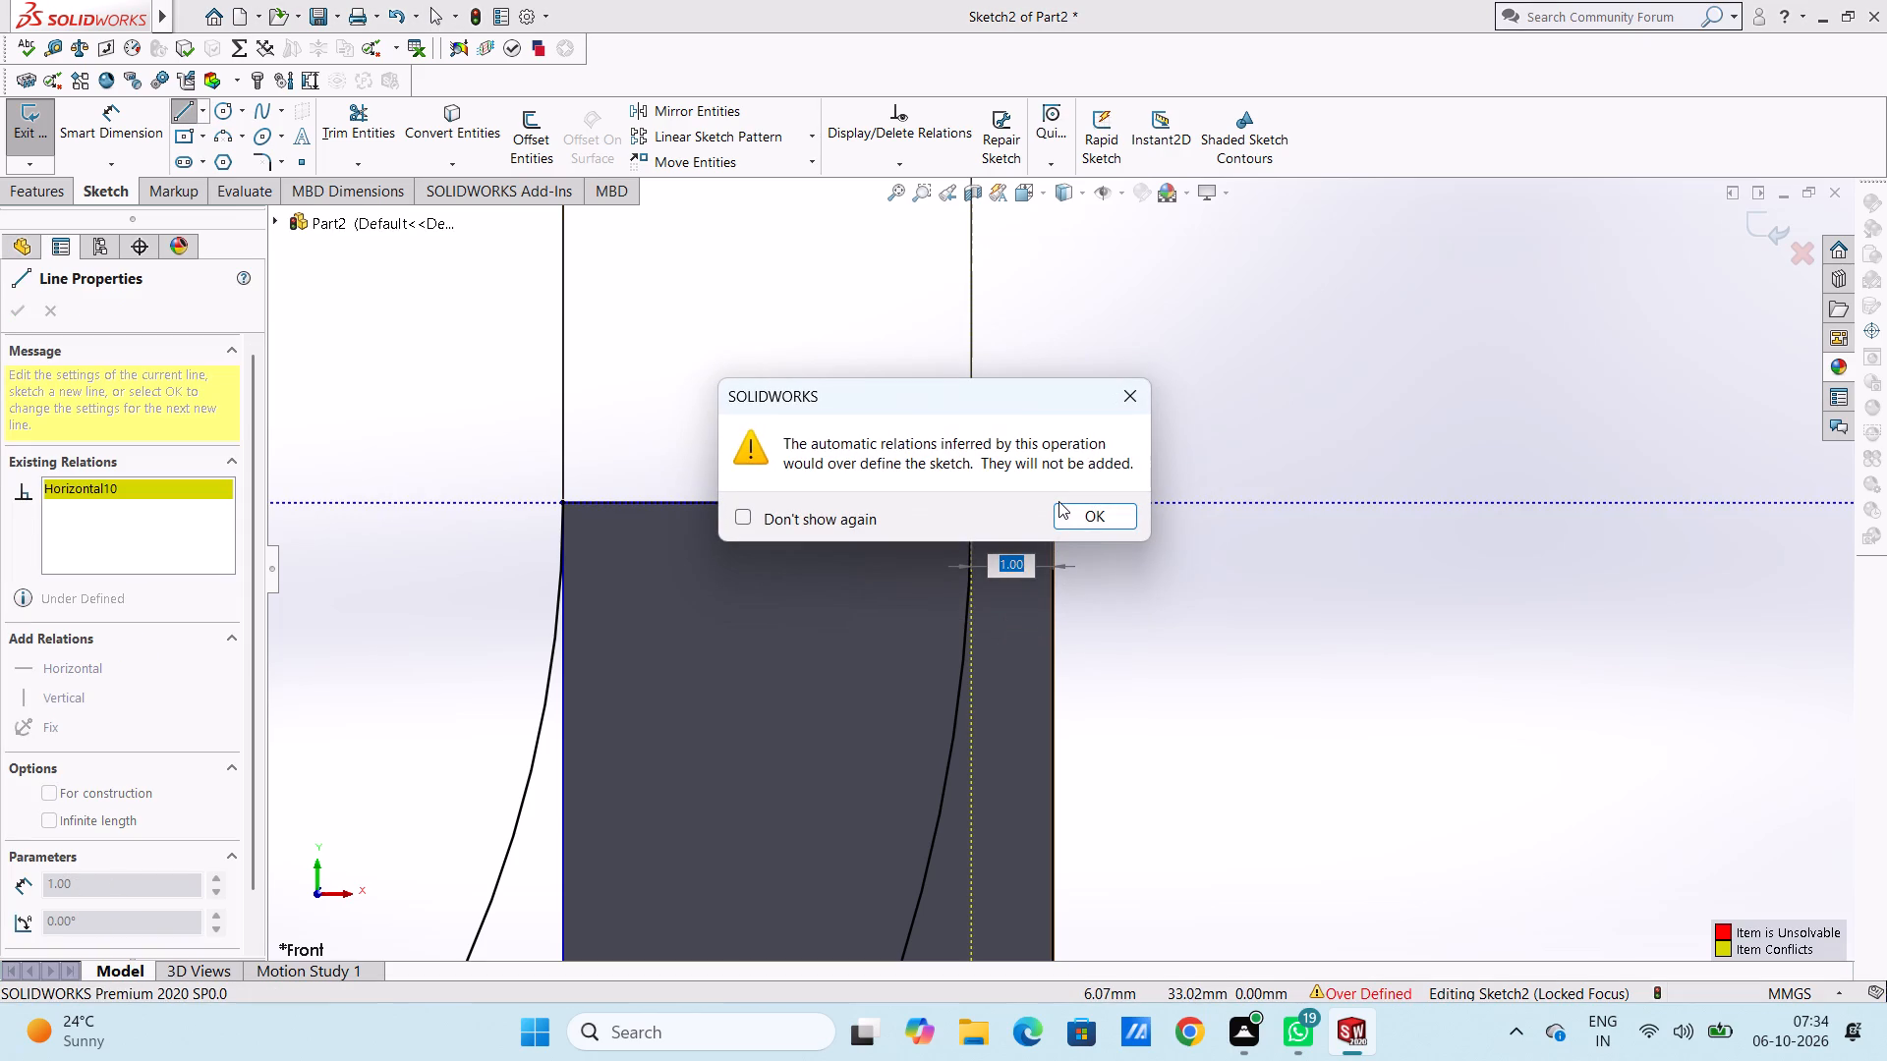
{"action": "left_click", "coordinate": [1070, 509]}
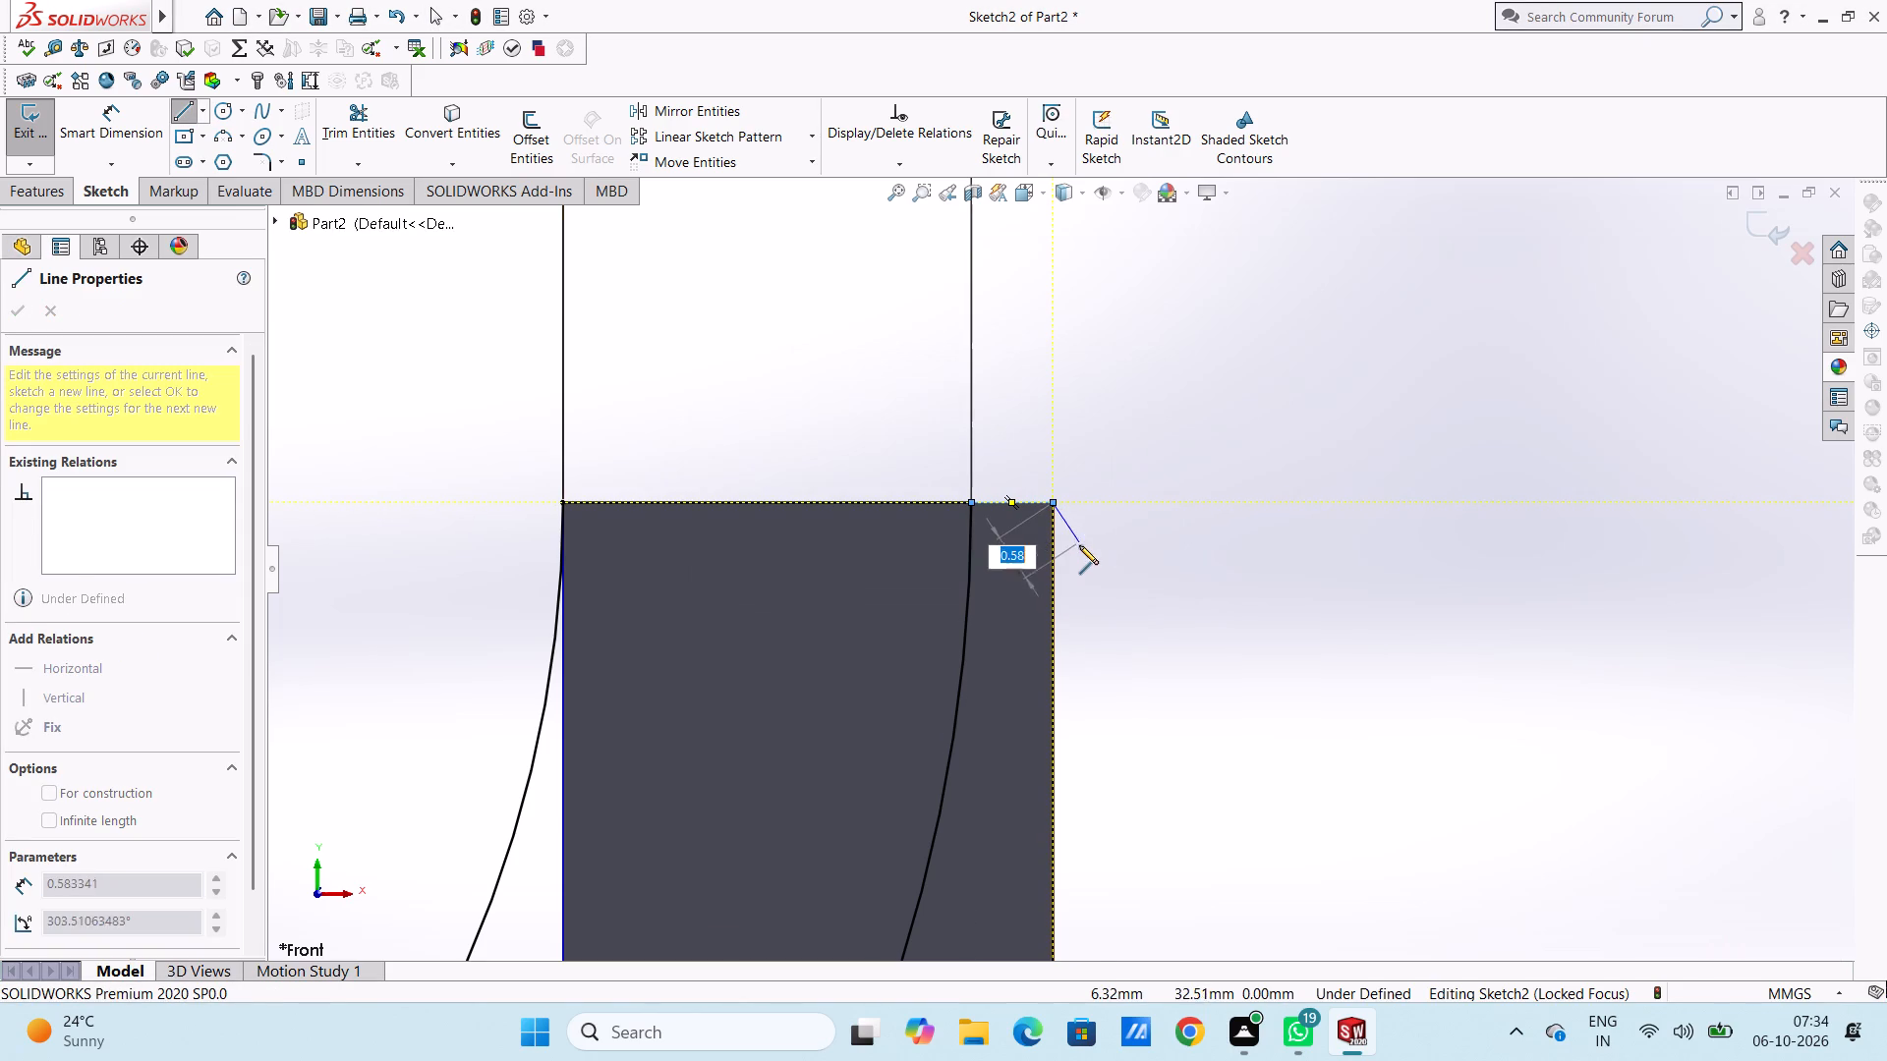
{"action": "key", "text": "Escape"}
{"action": "key", "text": "Escape"}
{"action": "key", "text": "Escape"}
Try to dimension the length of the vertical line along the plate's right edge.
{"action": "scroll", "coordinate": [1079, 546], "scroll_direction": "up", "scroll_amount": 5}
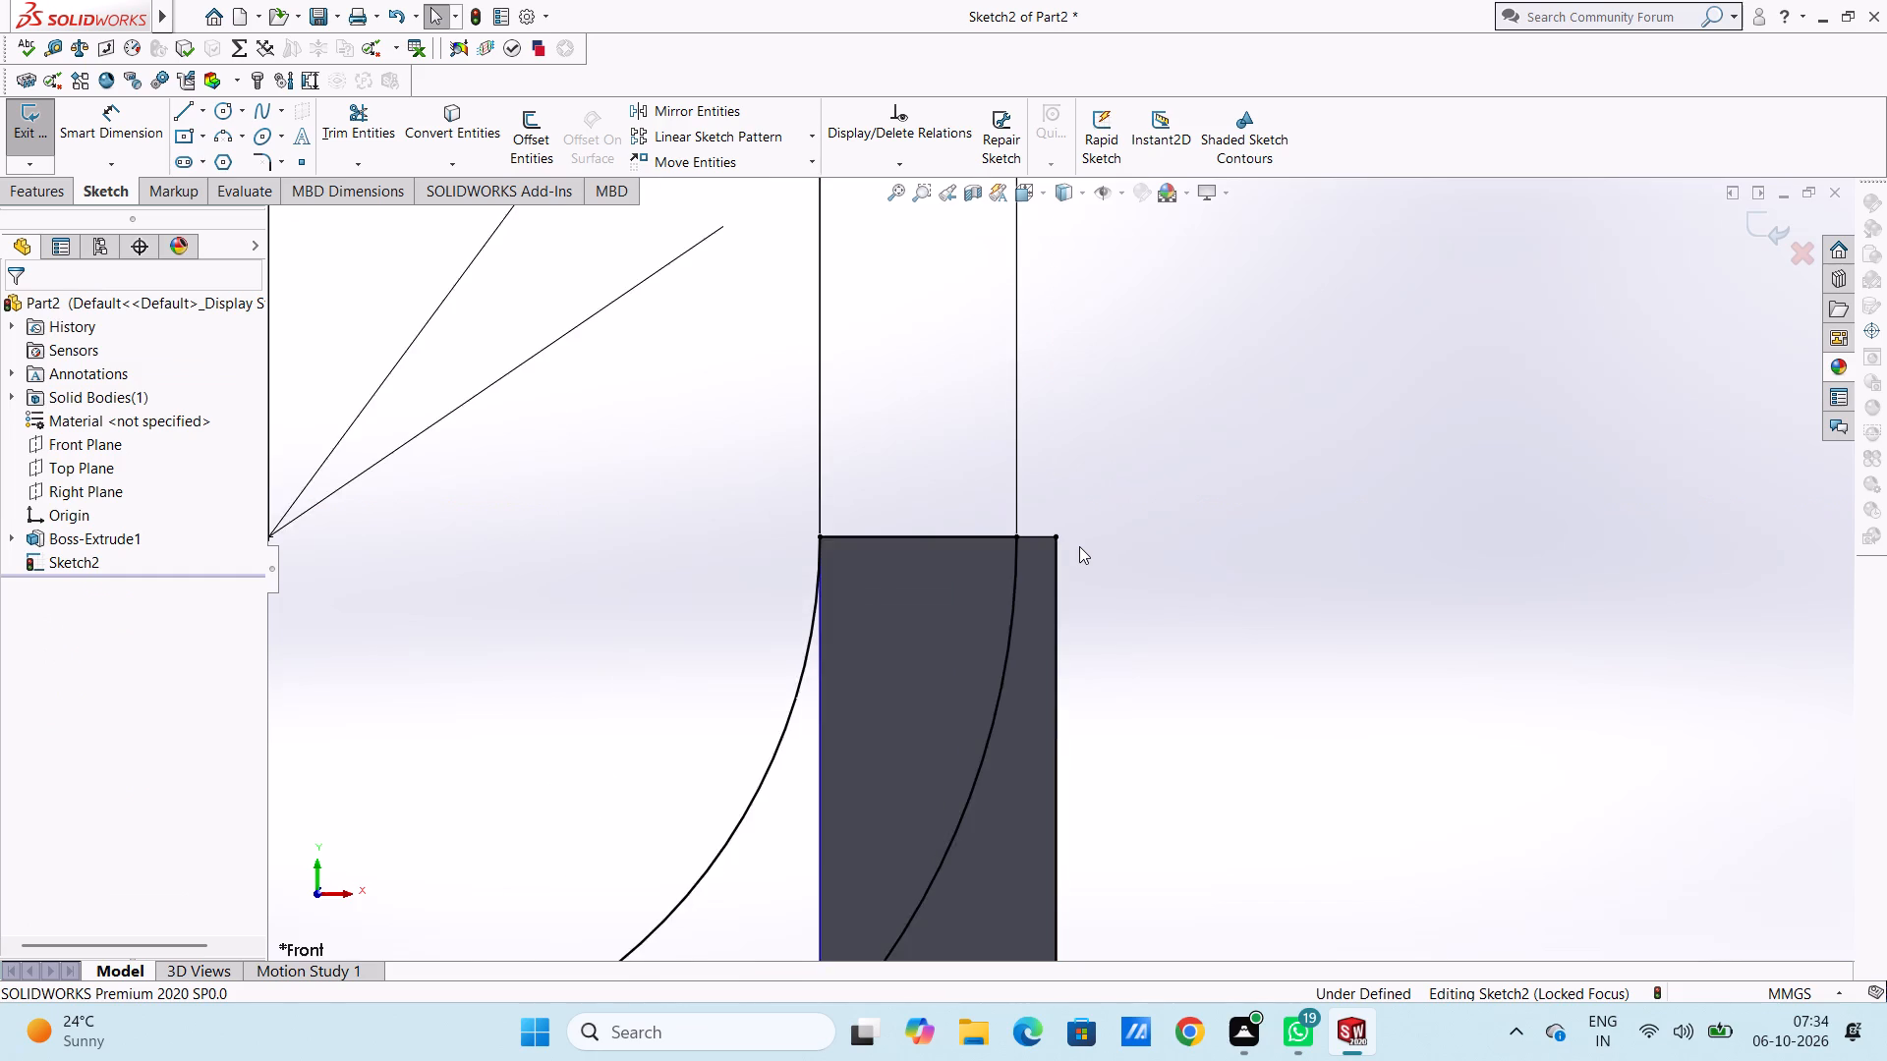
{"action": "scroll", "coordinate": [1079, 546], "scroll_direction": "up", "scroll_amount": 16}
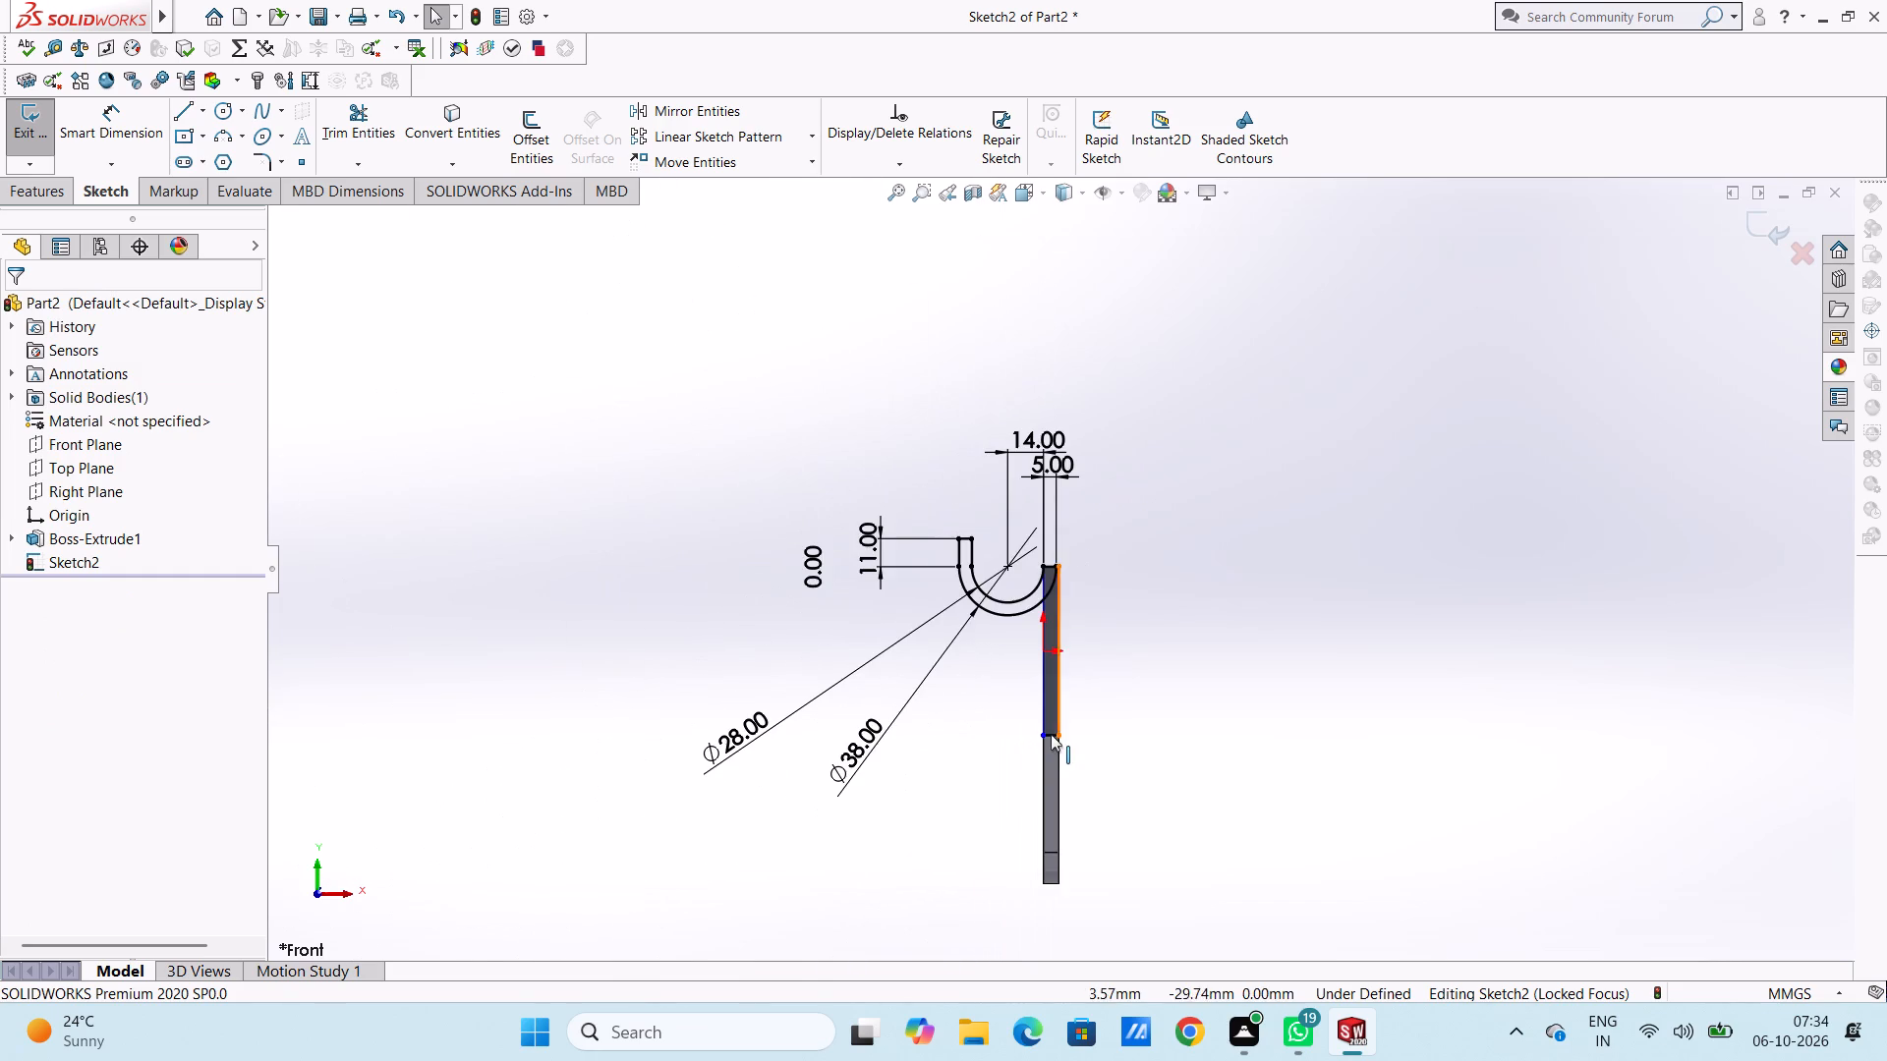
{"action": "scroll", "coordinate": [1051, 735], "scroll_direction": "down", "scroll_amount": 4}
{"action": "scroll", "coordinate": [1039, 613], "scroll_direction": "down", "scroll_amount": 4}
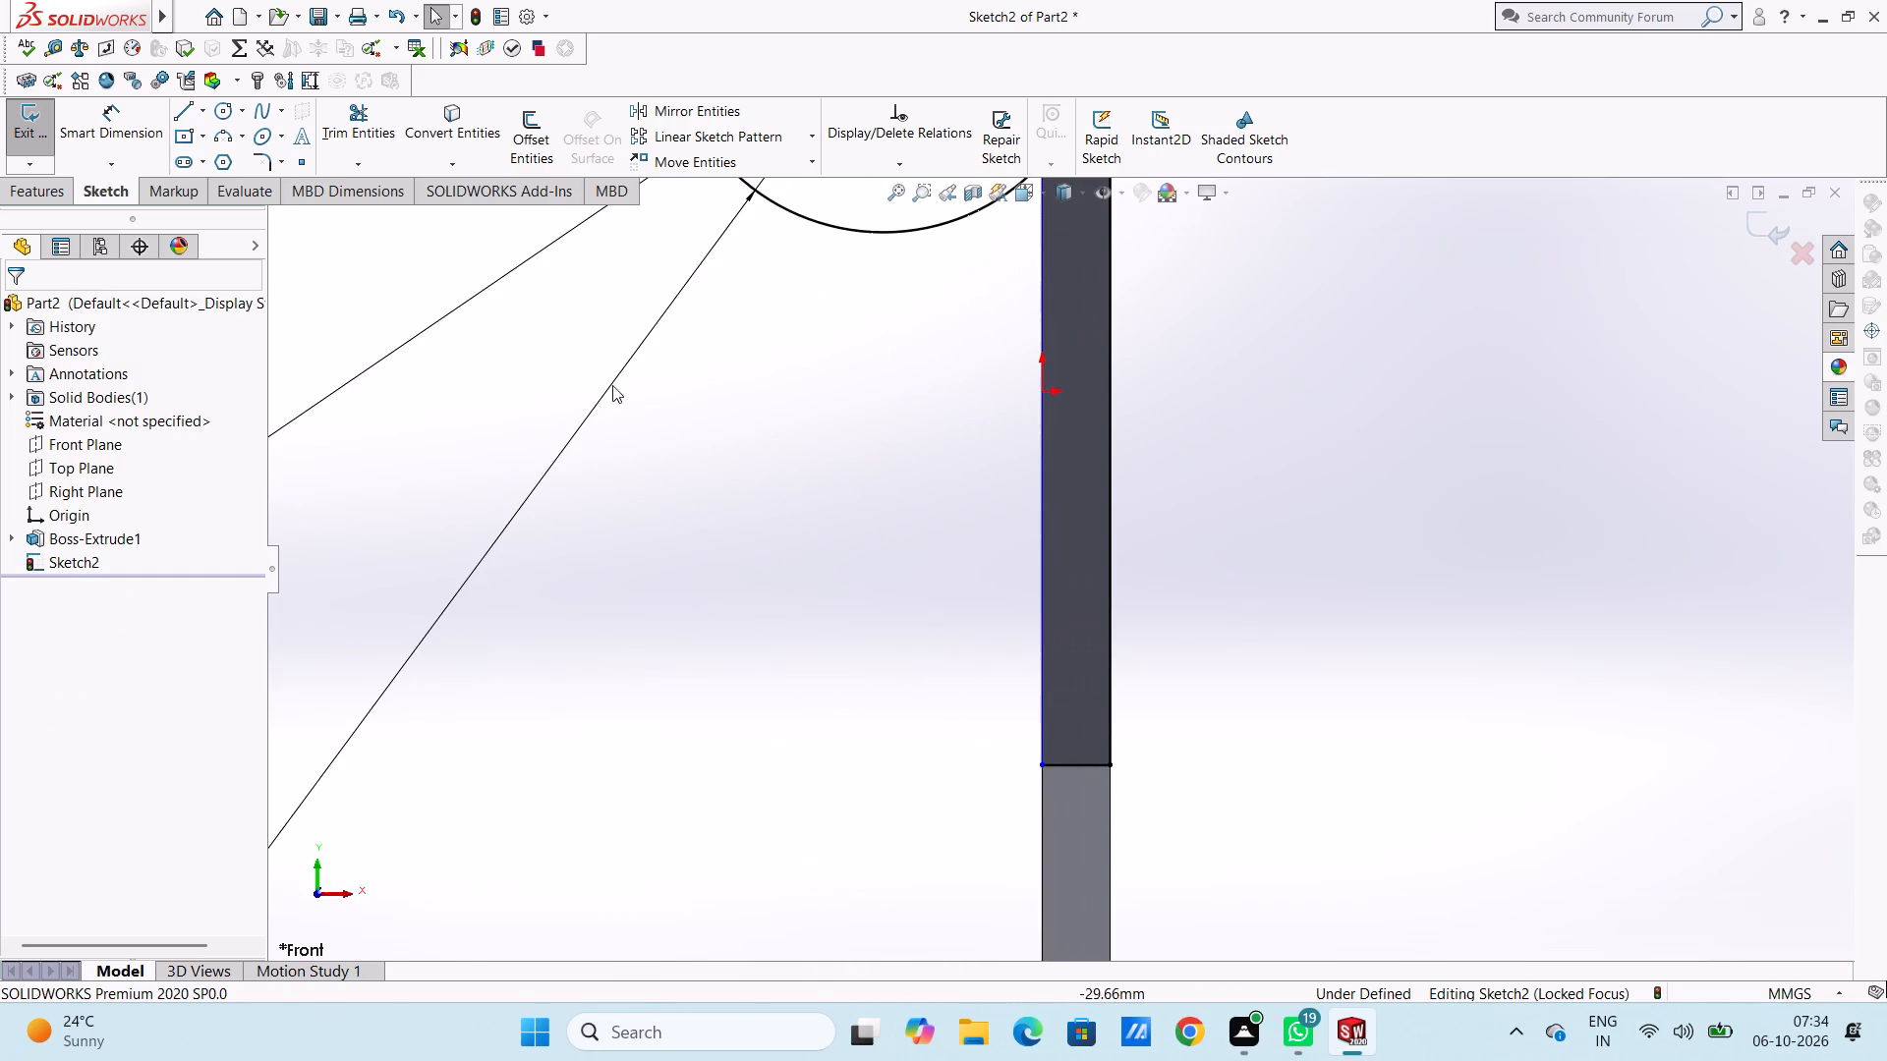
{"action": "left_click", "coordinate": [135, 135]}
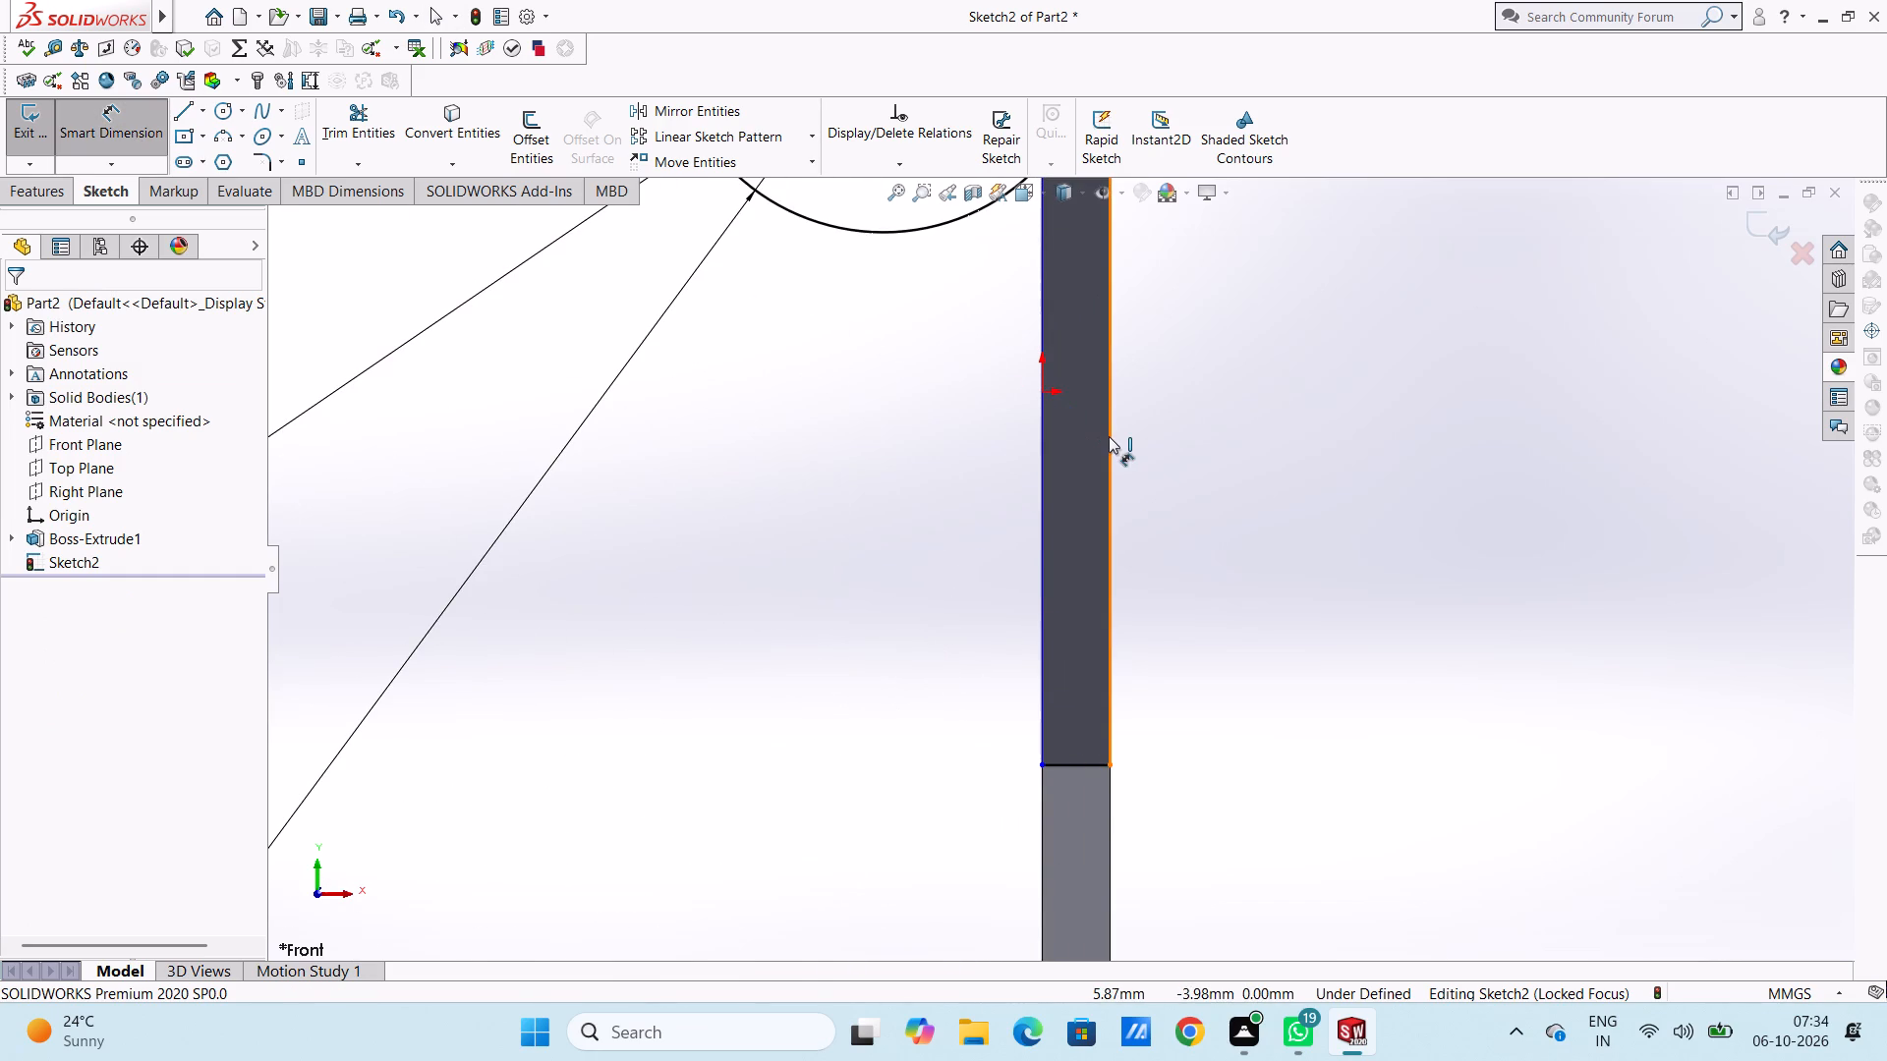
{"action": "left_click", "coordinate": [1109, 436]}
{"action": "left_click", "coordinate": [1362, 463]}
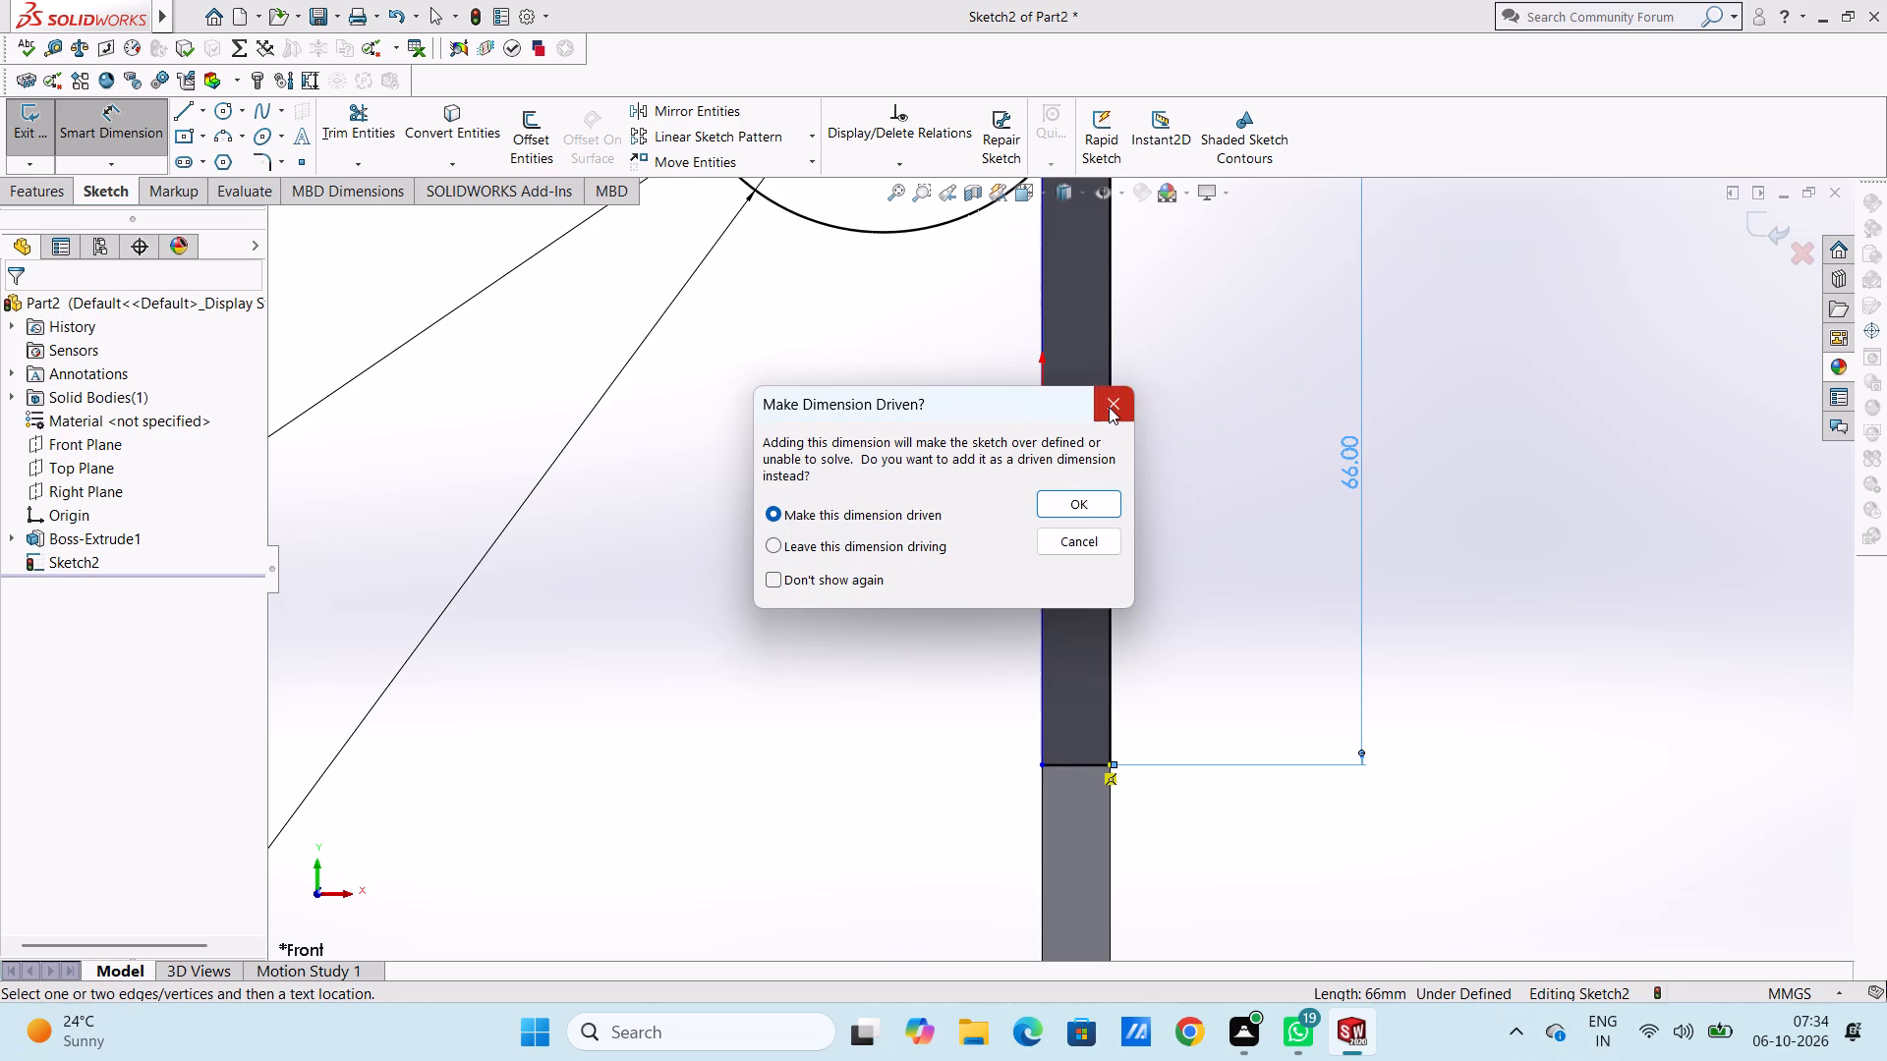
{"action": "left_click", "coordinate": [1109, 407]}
Dimension the lower horizontal line across the plate's thickness as 6 mm.
{"action": "left_click", "coordinate": [1085, 767]}
{"action": "left_click", "coordinate": [1085, 854]}
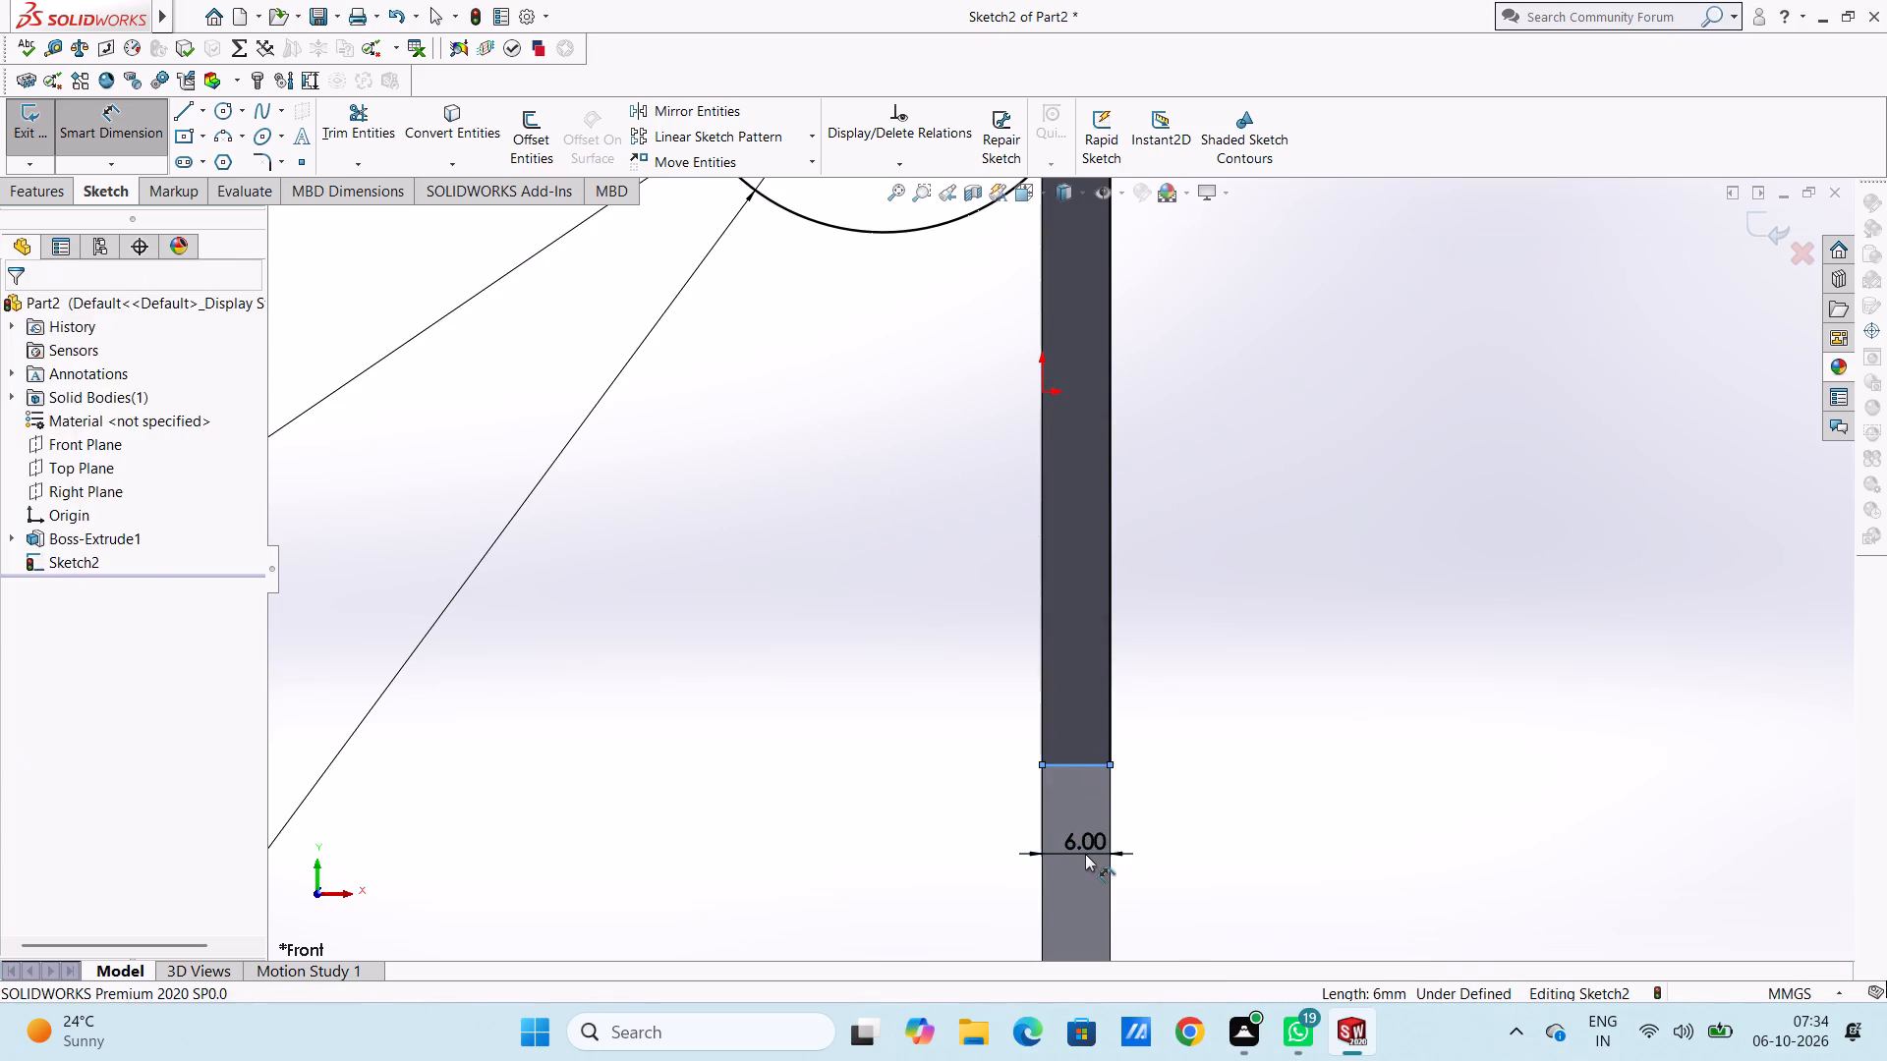
{"action": "left_click", "coordinate": [999, 827]}
{"action": "left_click", "coordinate": [966, 804]}
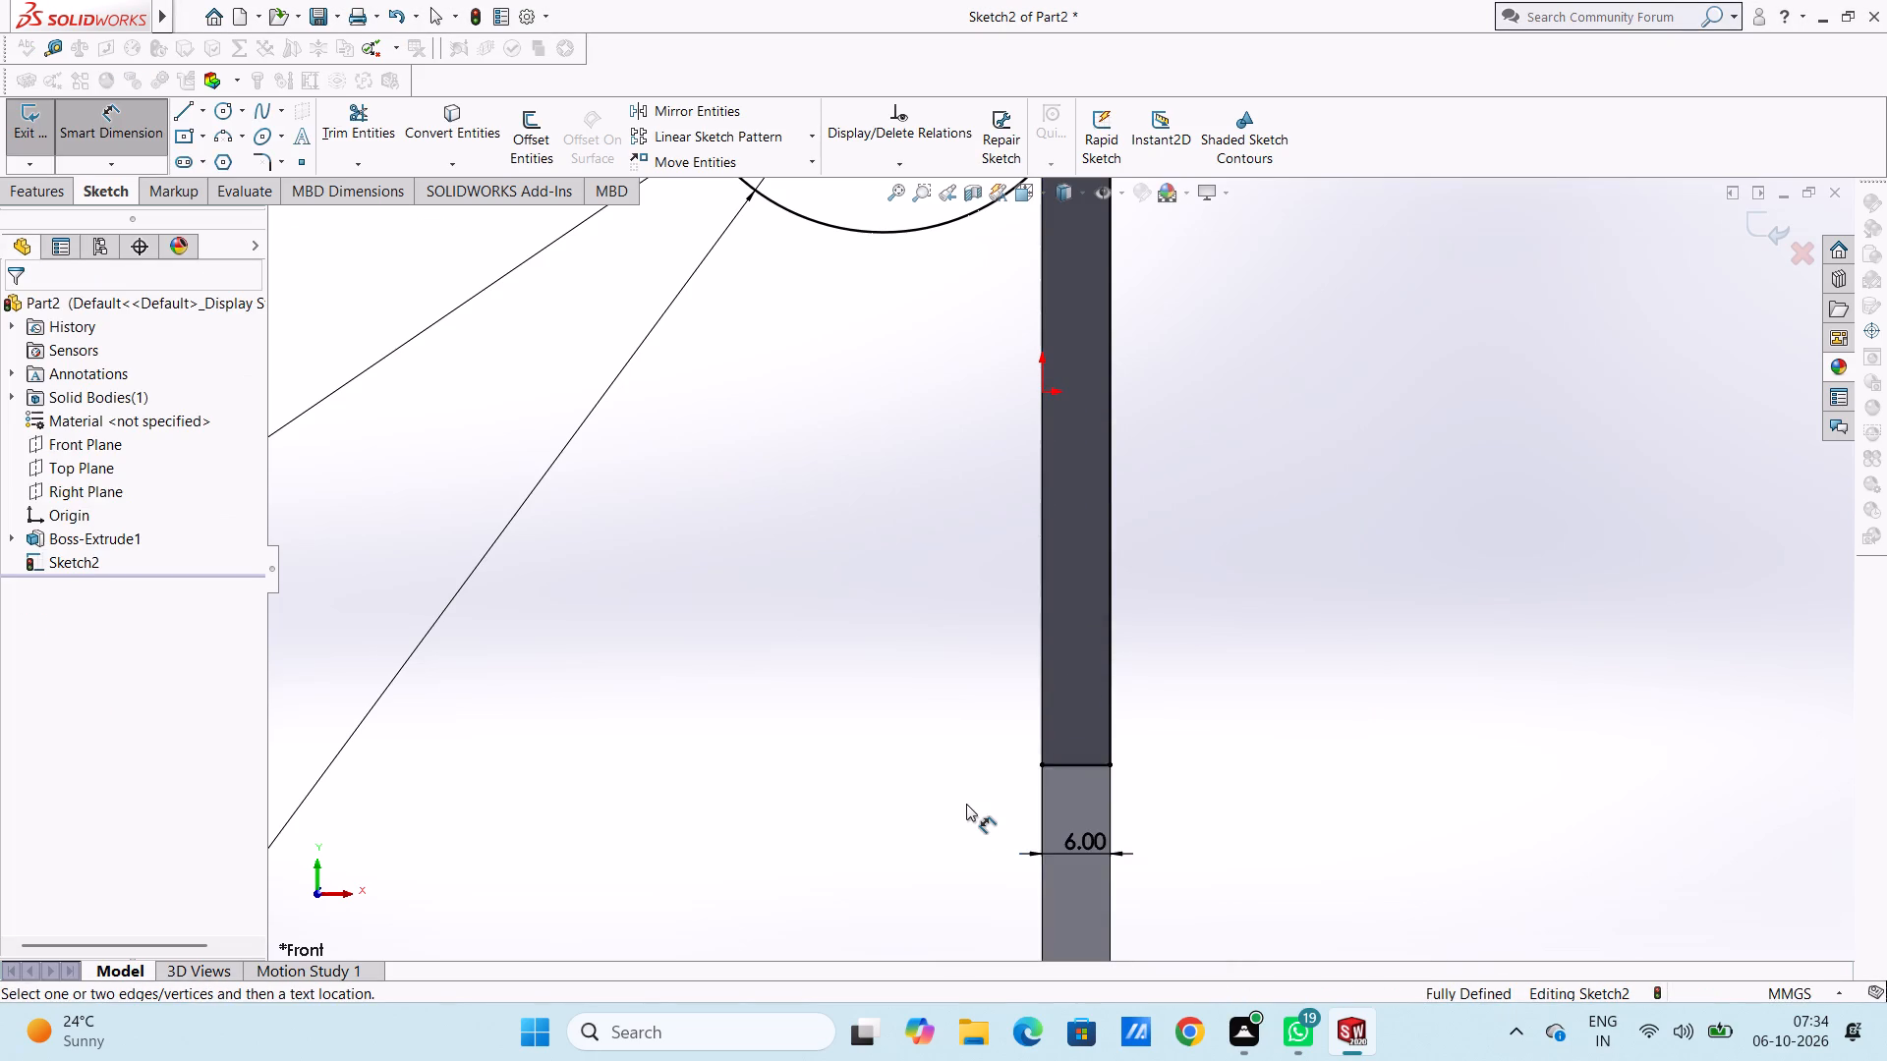
Trim away the outer arc's portion inside the plate and the plate's left sketch line between the two arcs.
{"action": "scroll", "coordinate": [966, 804], "scroll_direction": "up", "scroll_amount": 6}
{"action": "scroll", "coordinate": [1056, 391], "scroll_direction": "down", "scroll_amount": 4}
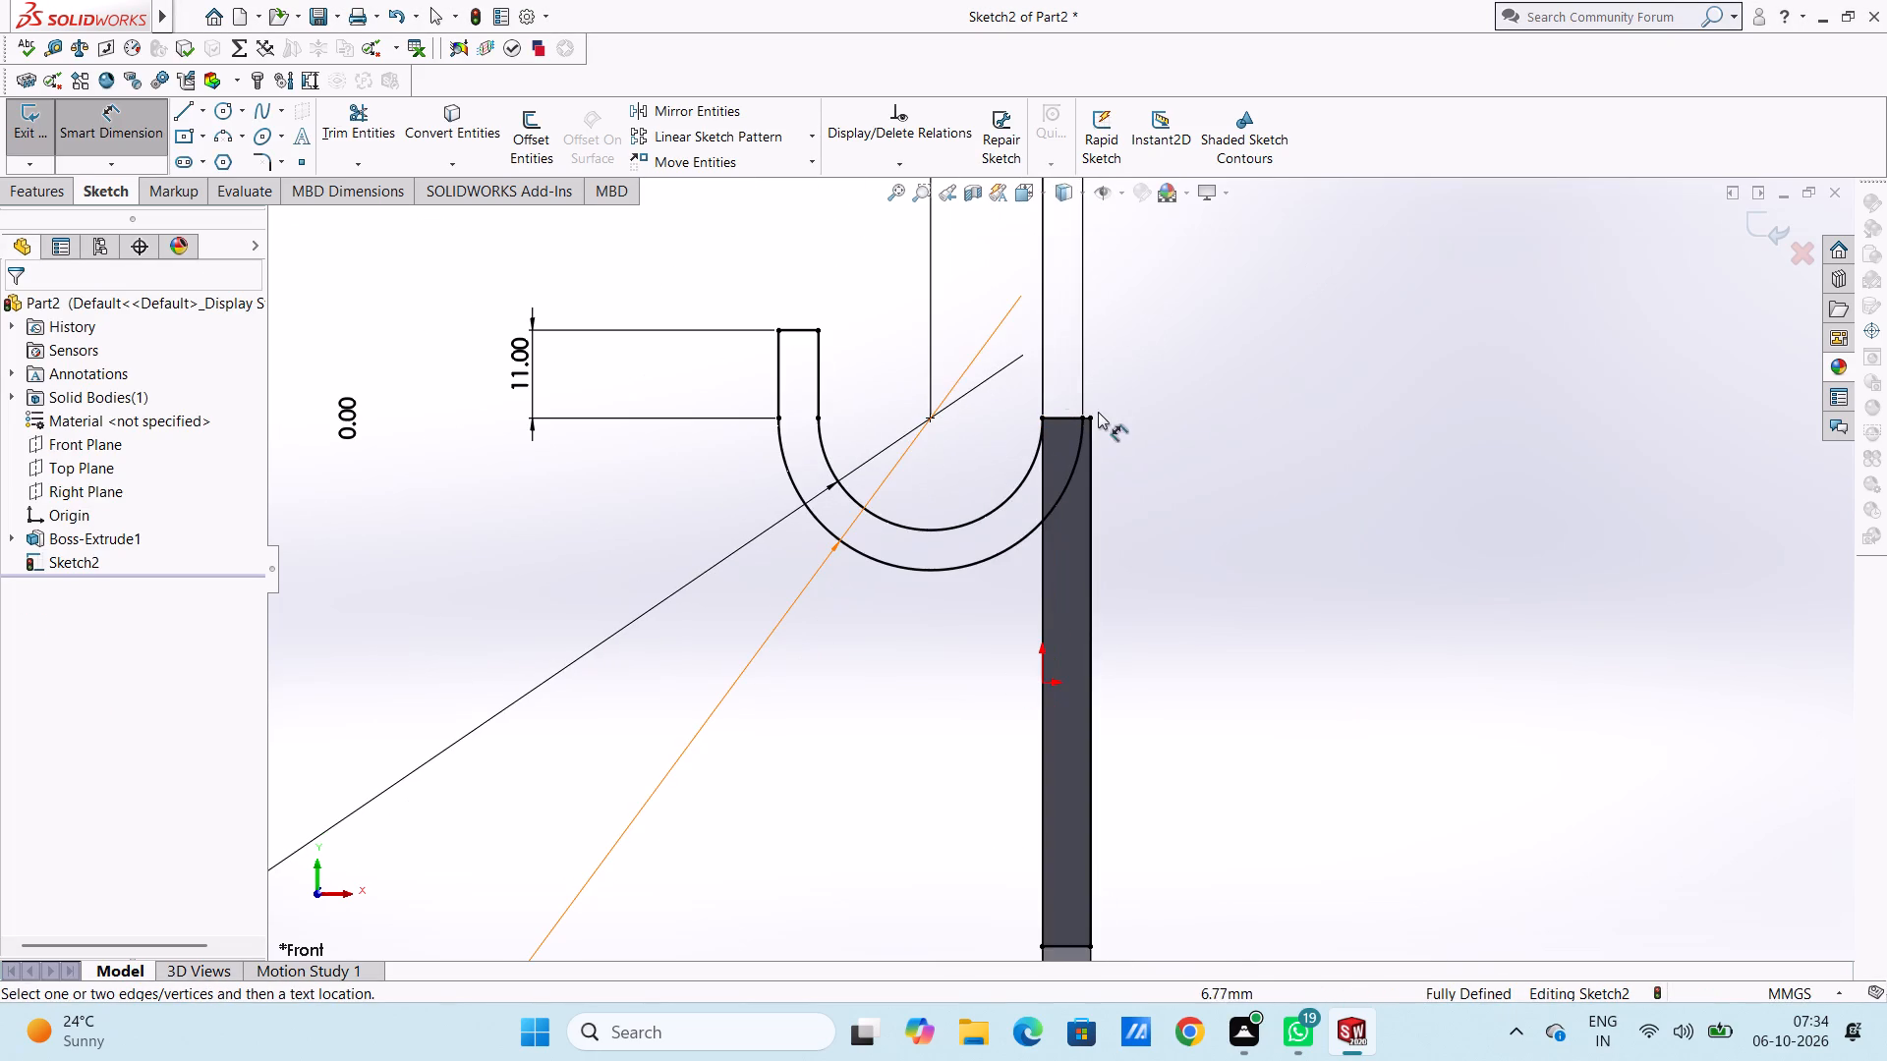
{"action": "left_click", "coordinate": [374, 126]}
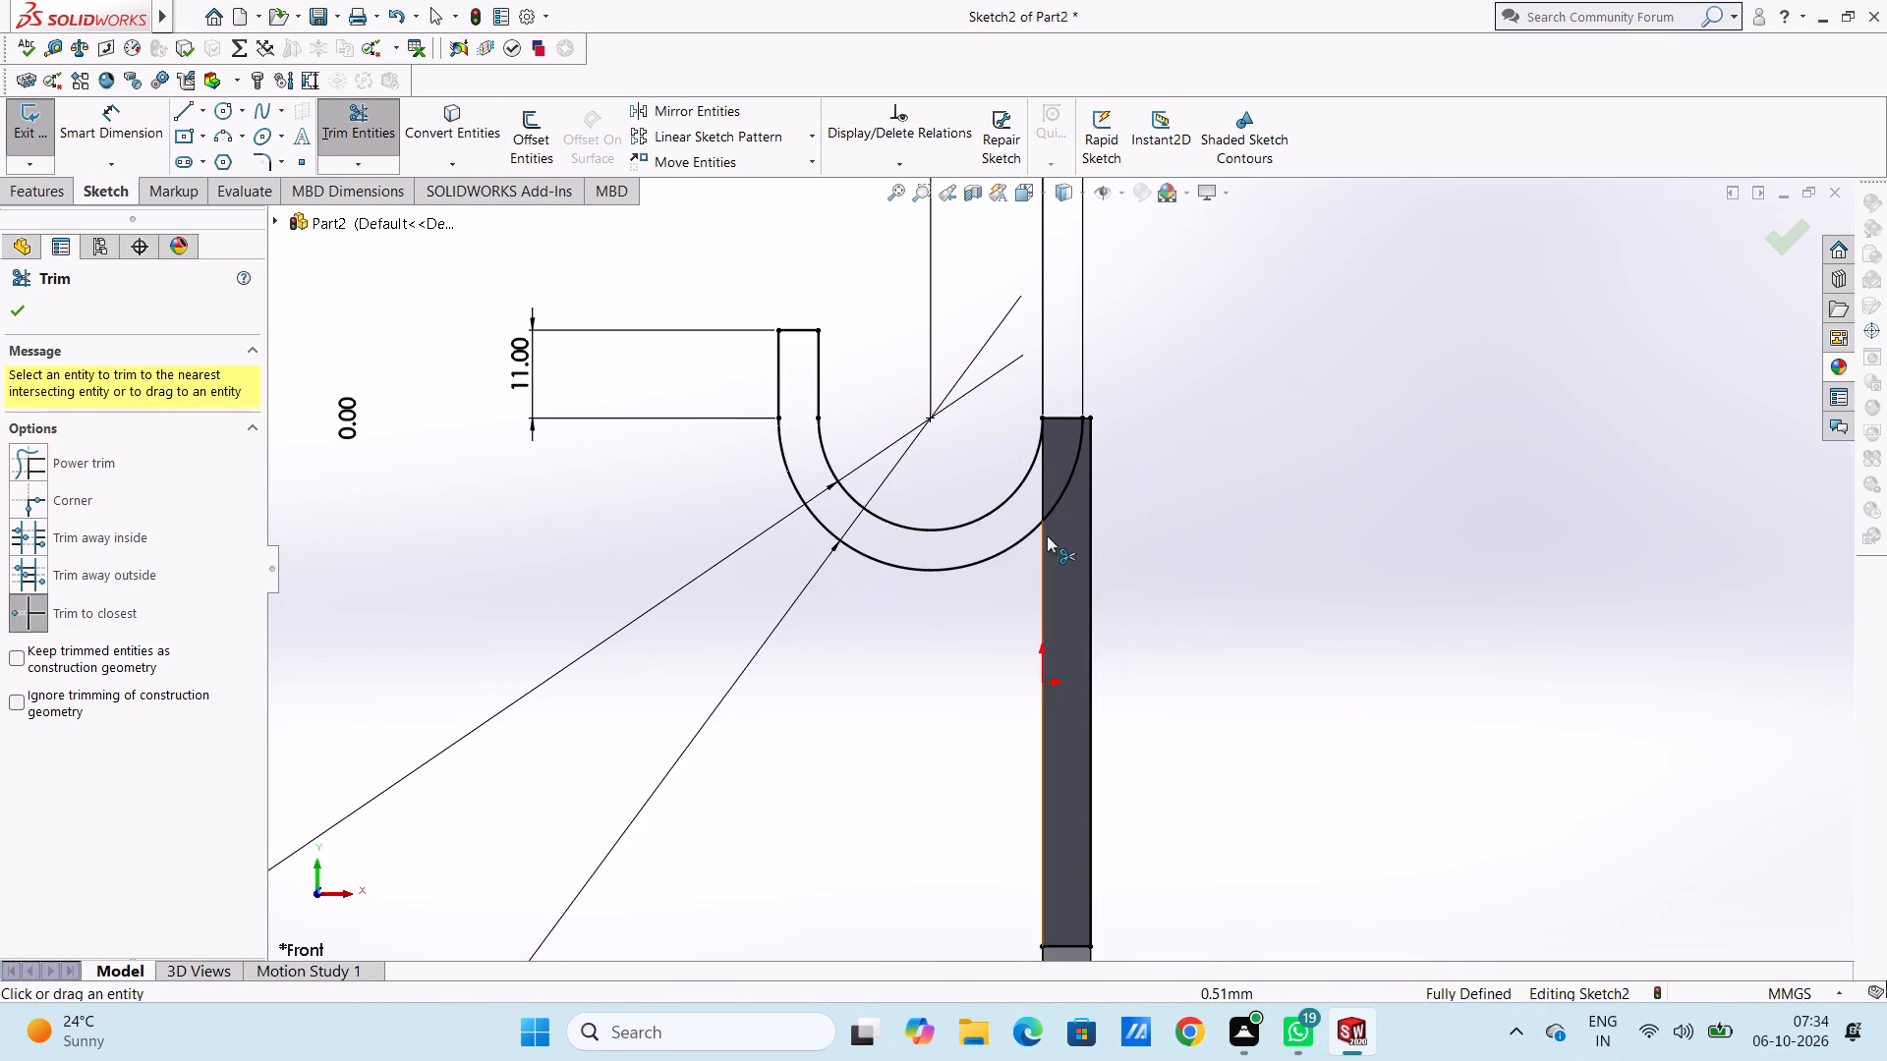
{"action": "scroll", "coordinate": [1047, 535], "scroll_direction": "down", "scroll_amount": 4}
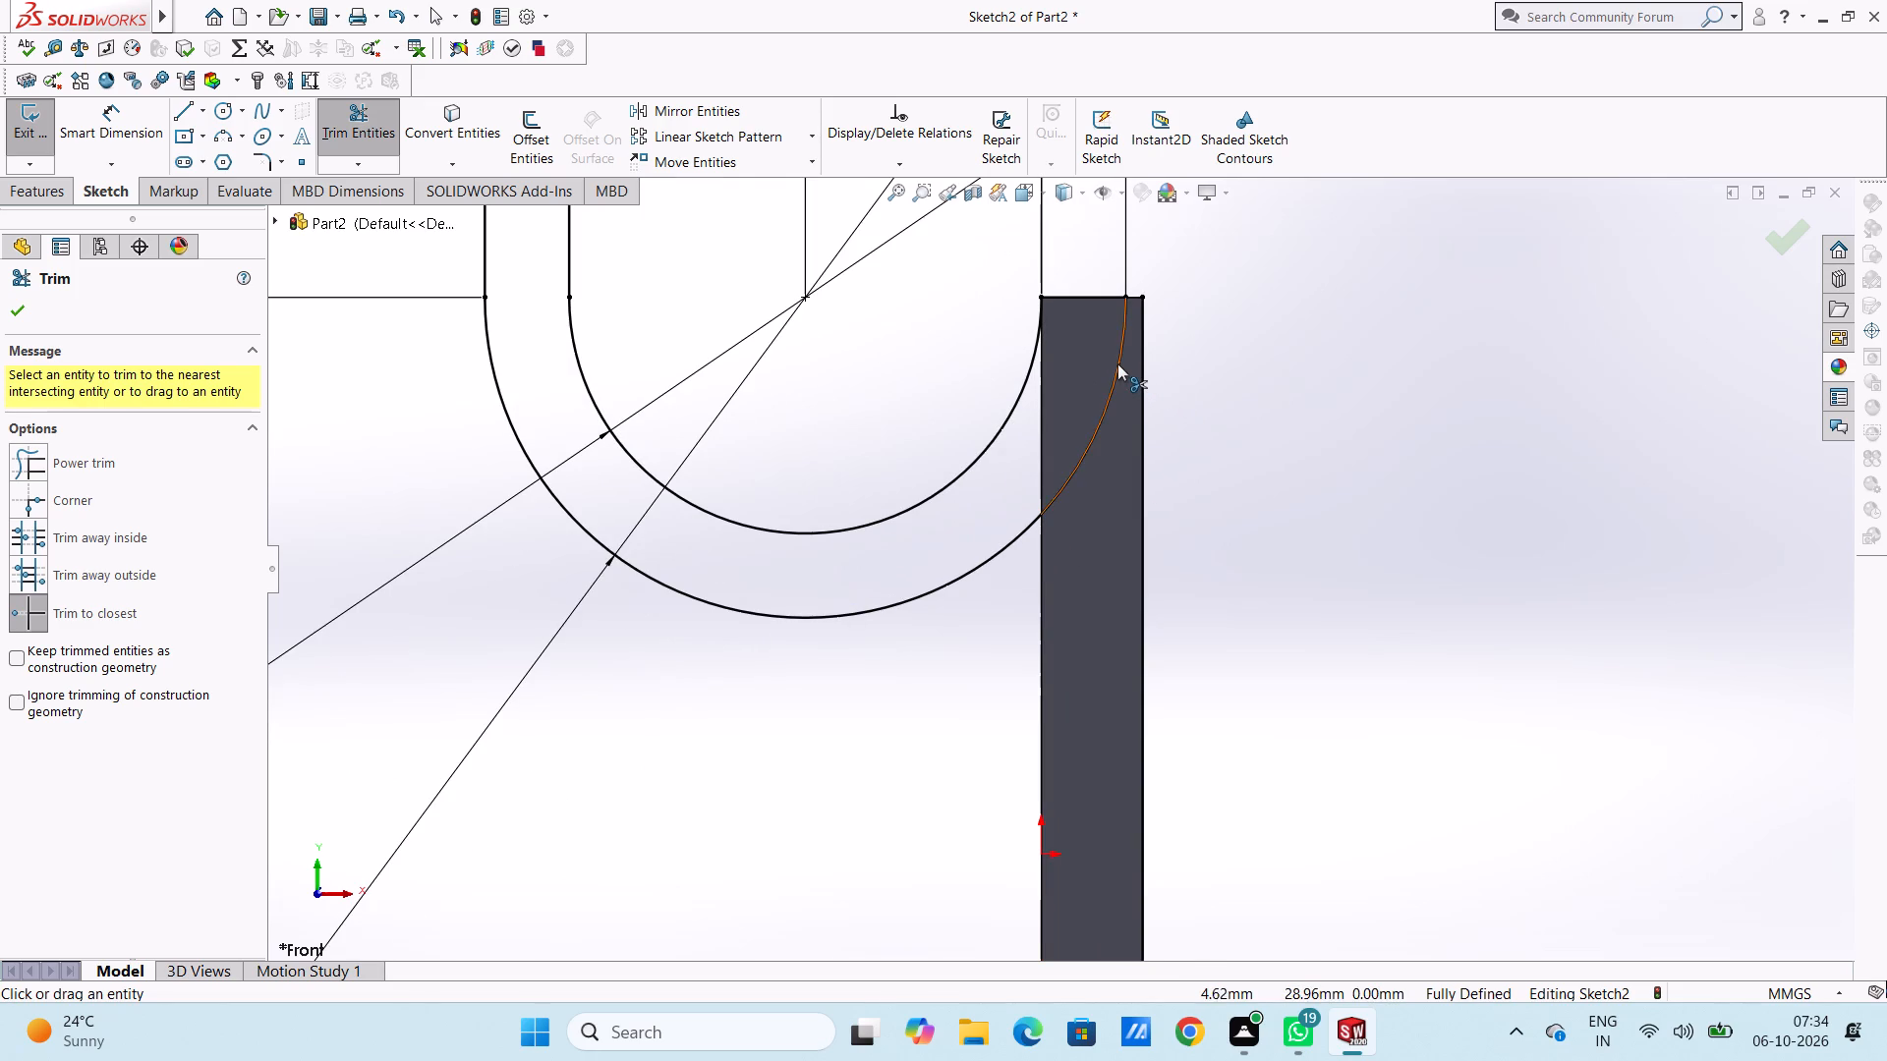
{"action": "left_click", "coordinate": [1117, 363]}
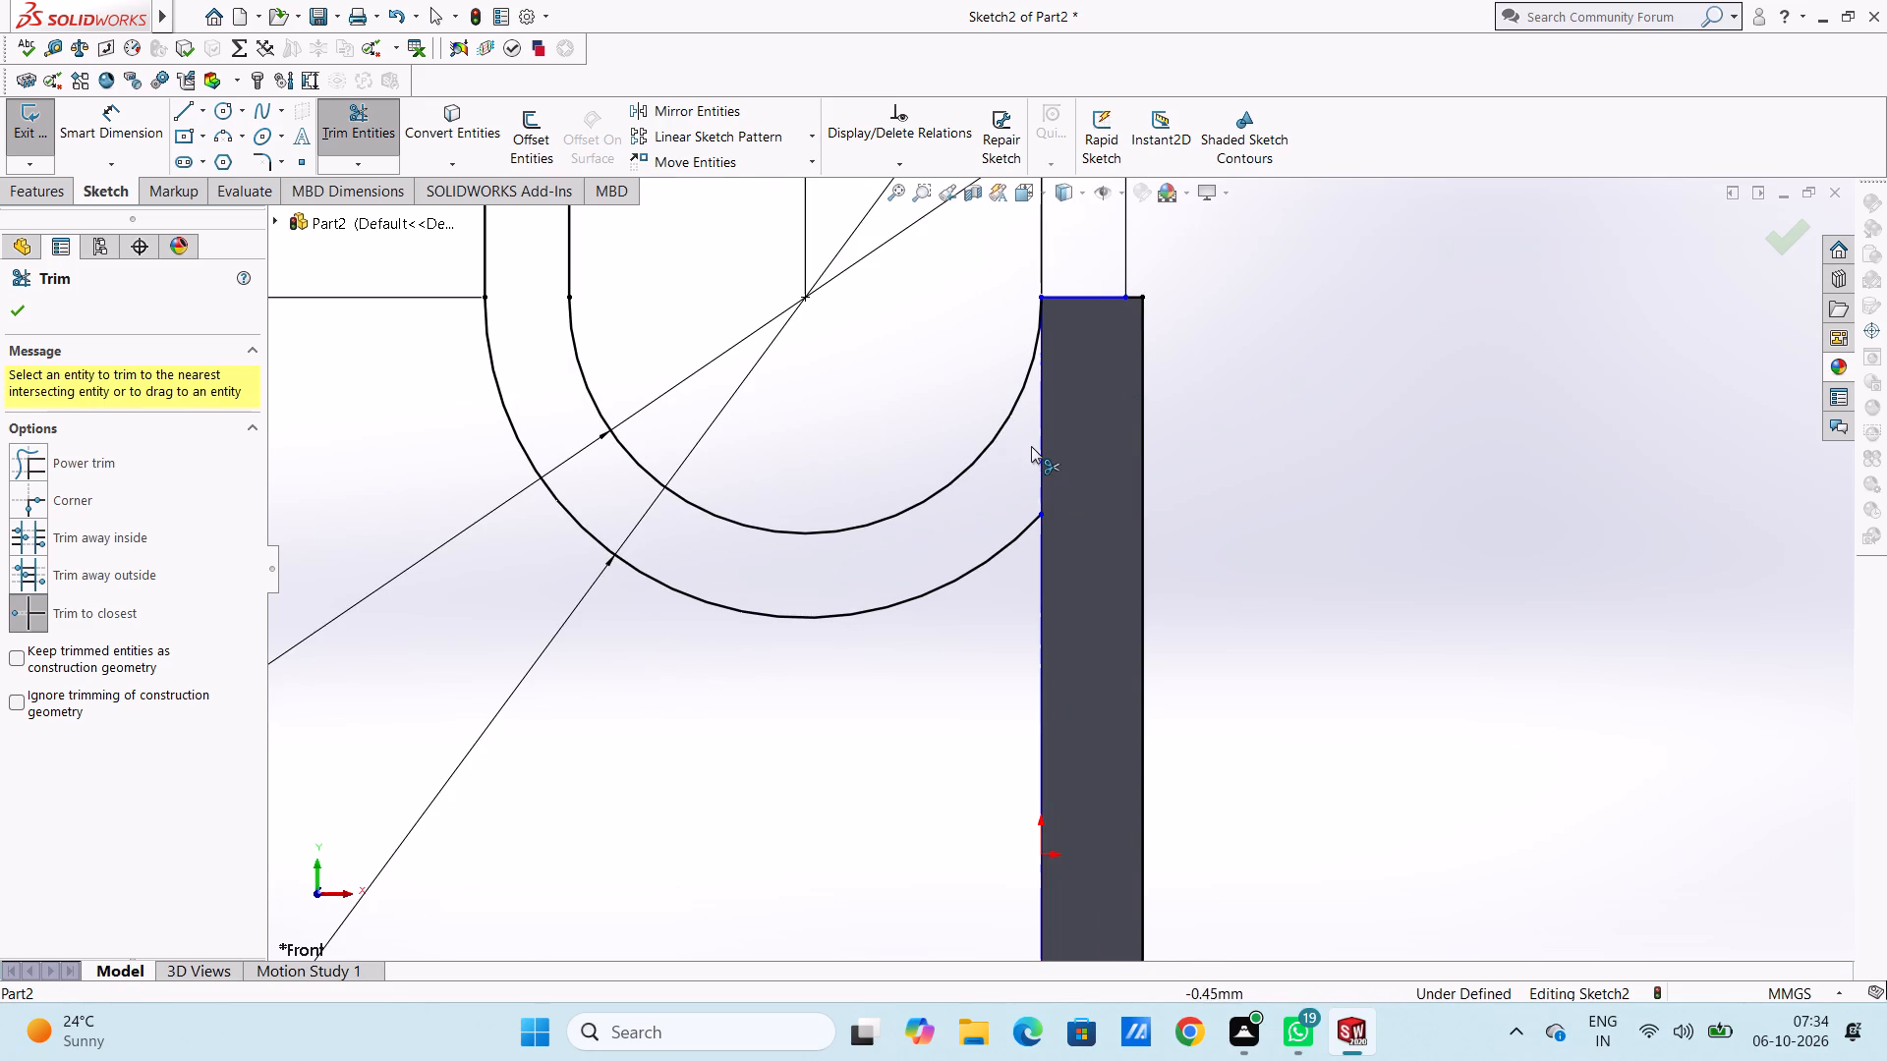
{"action": "left_click", "coordinate": [1039, 444]}
{"action": "left_click", "coordinate": [1039, 444]}
{"action": "triple_click", "coordinate": [1039, 444]}
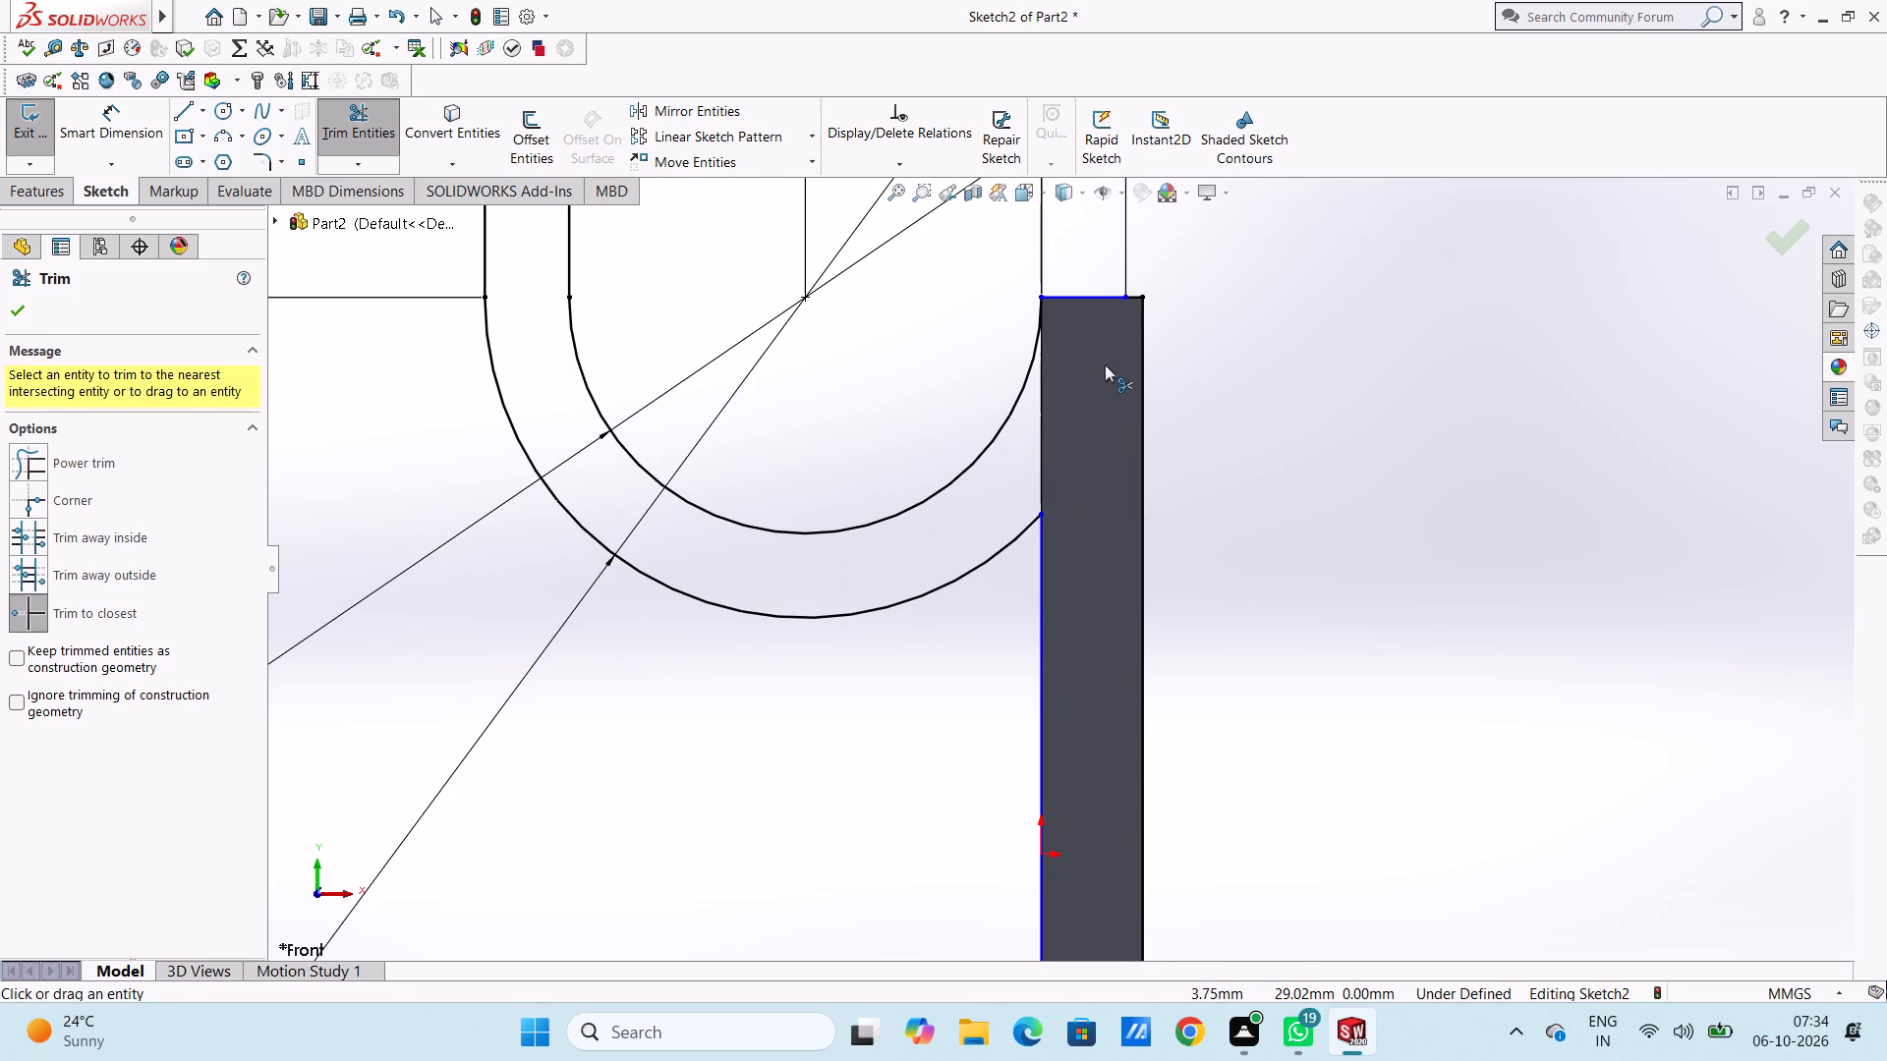
{"action": "key", "text": "Escape"}
{"action": "key", "text": "Escape"}
Add a 14 mm sketch fillet at the corner where the outer arc meets the plate's left vertical line.
{"action": "scroll", "coordinate": [1105, 364], "scroll_direction": "up", "scroll_amount": 1}
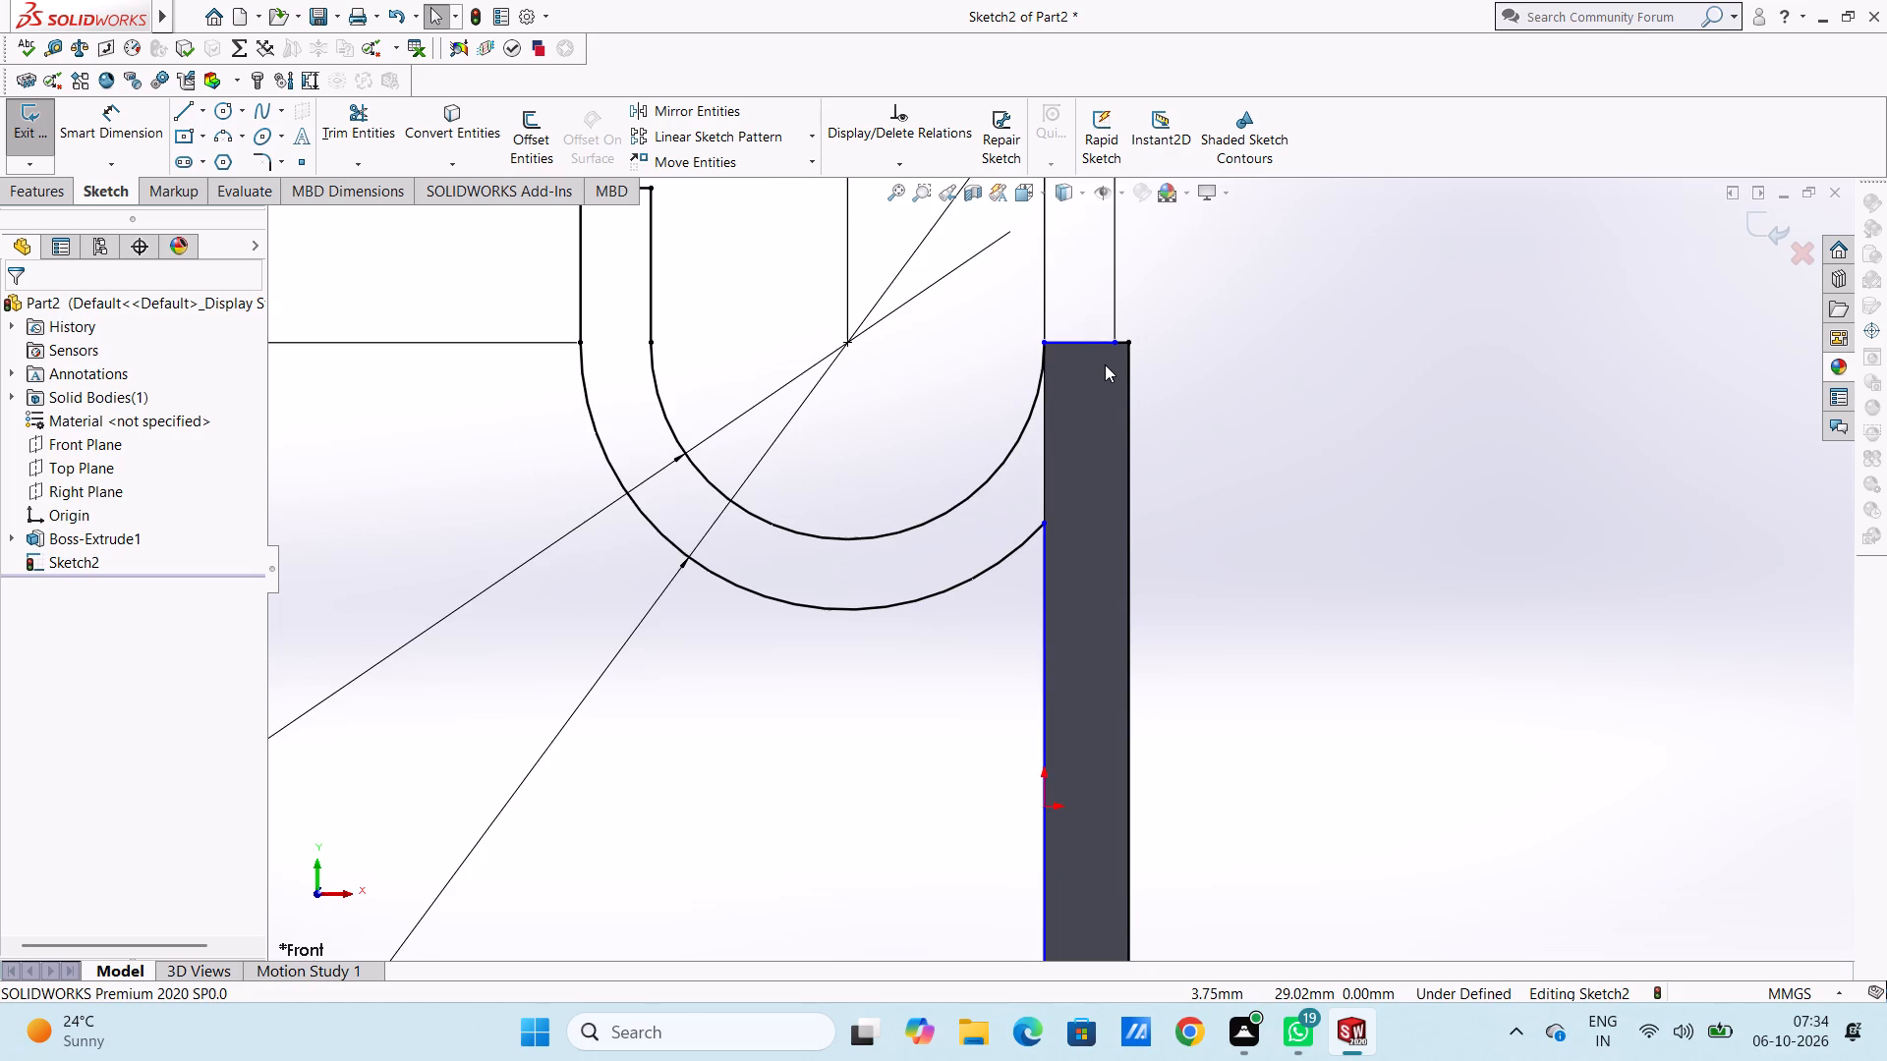
{"action": "left_click", "coordinate": [272, 159]}
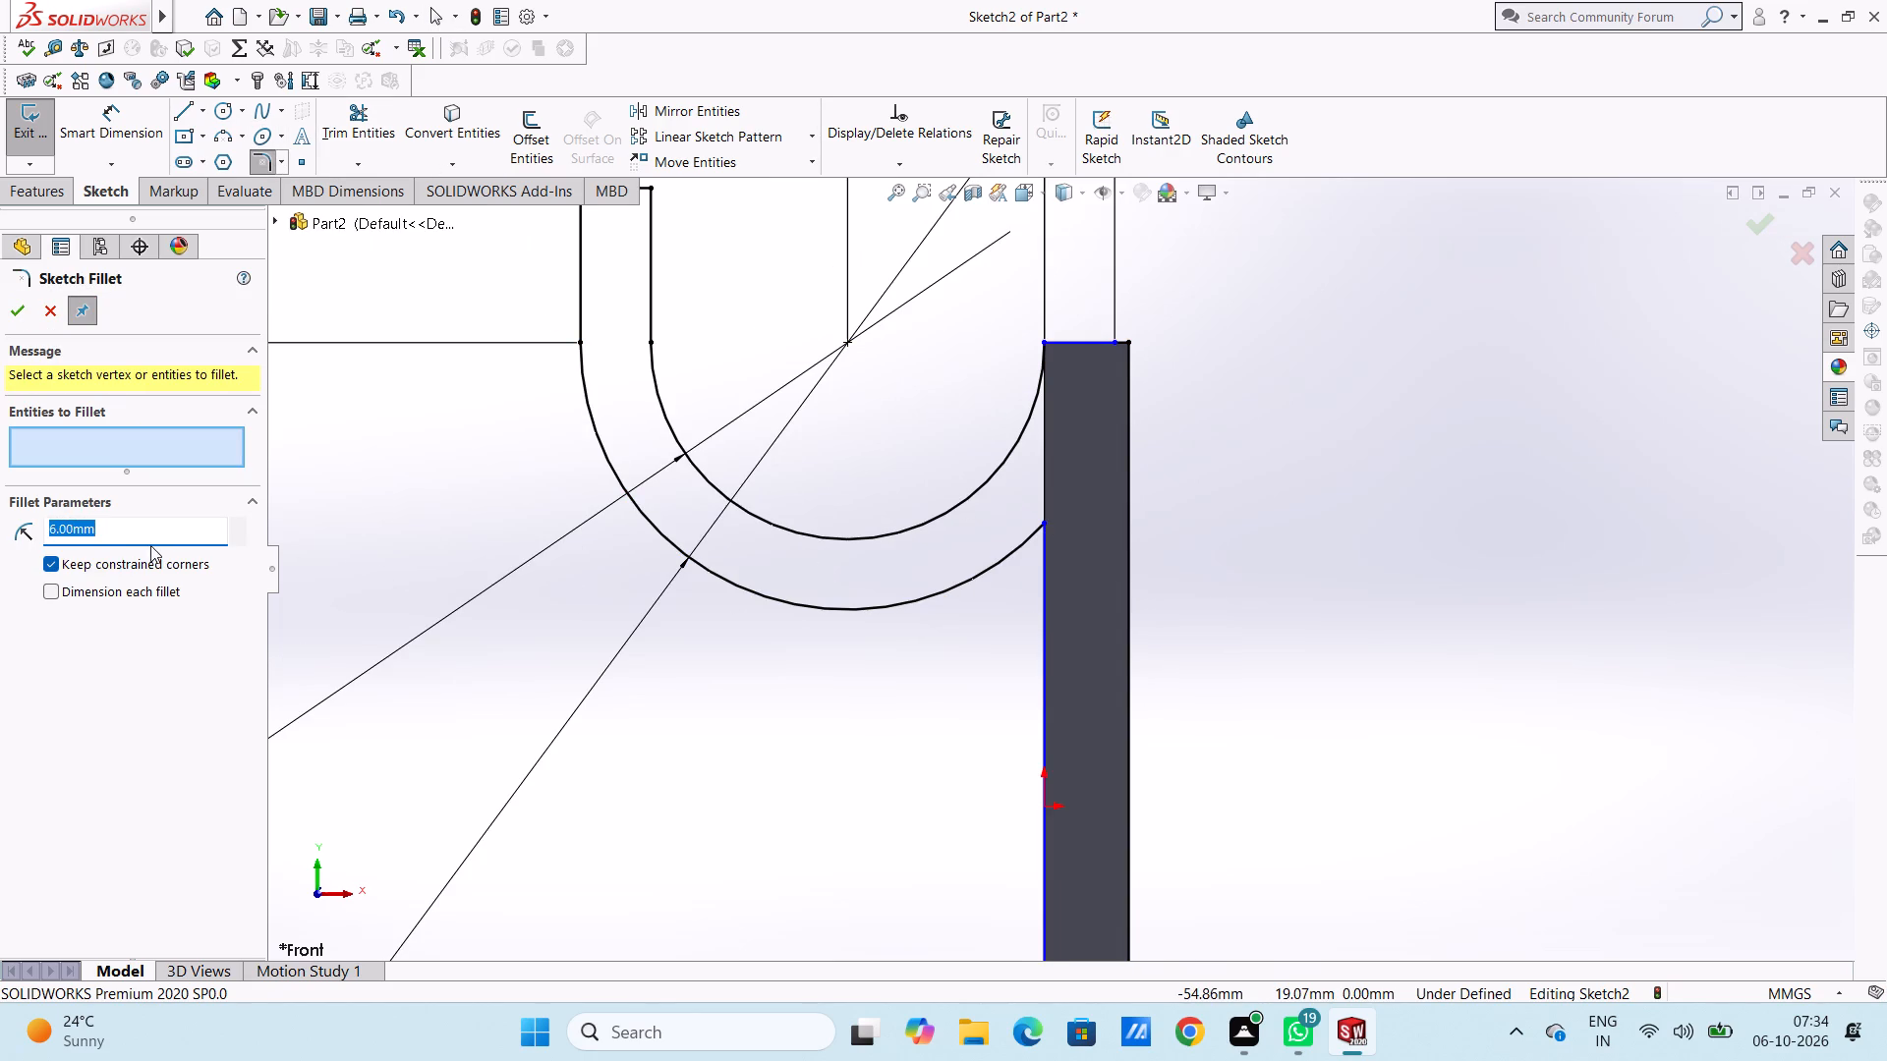
{"action": "type", "text": "14"}
{"action": "key", "text": "Return"}
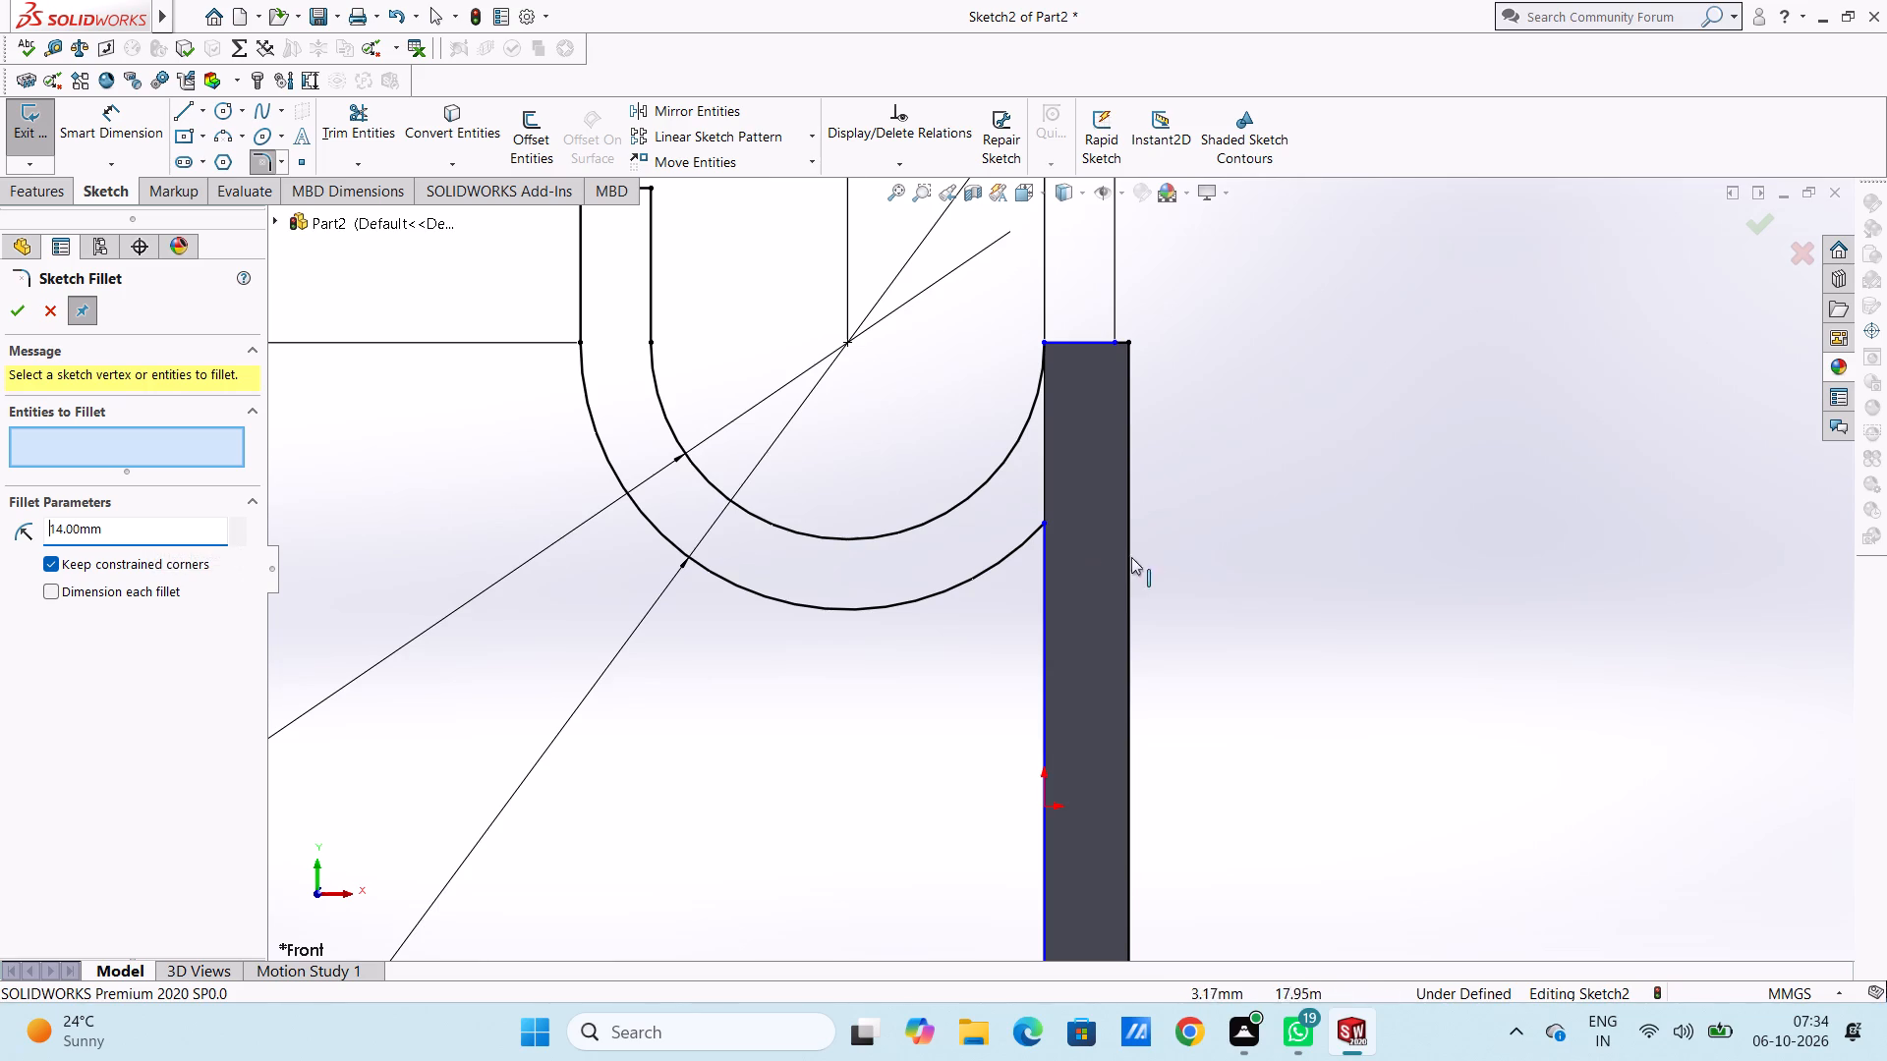
{"action": "left_click", "coordinate": [1044, 521]}
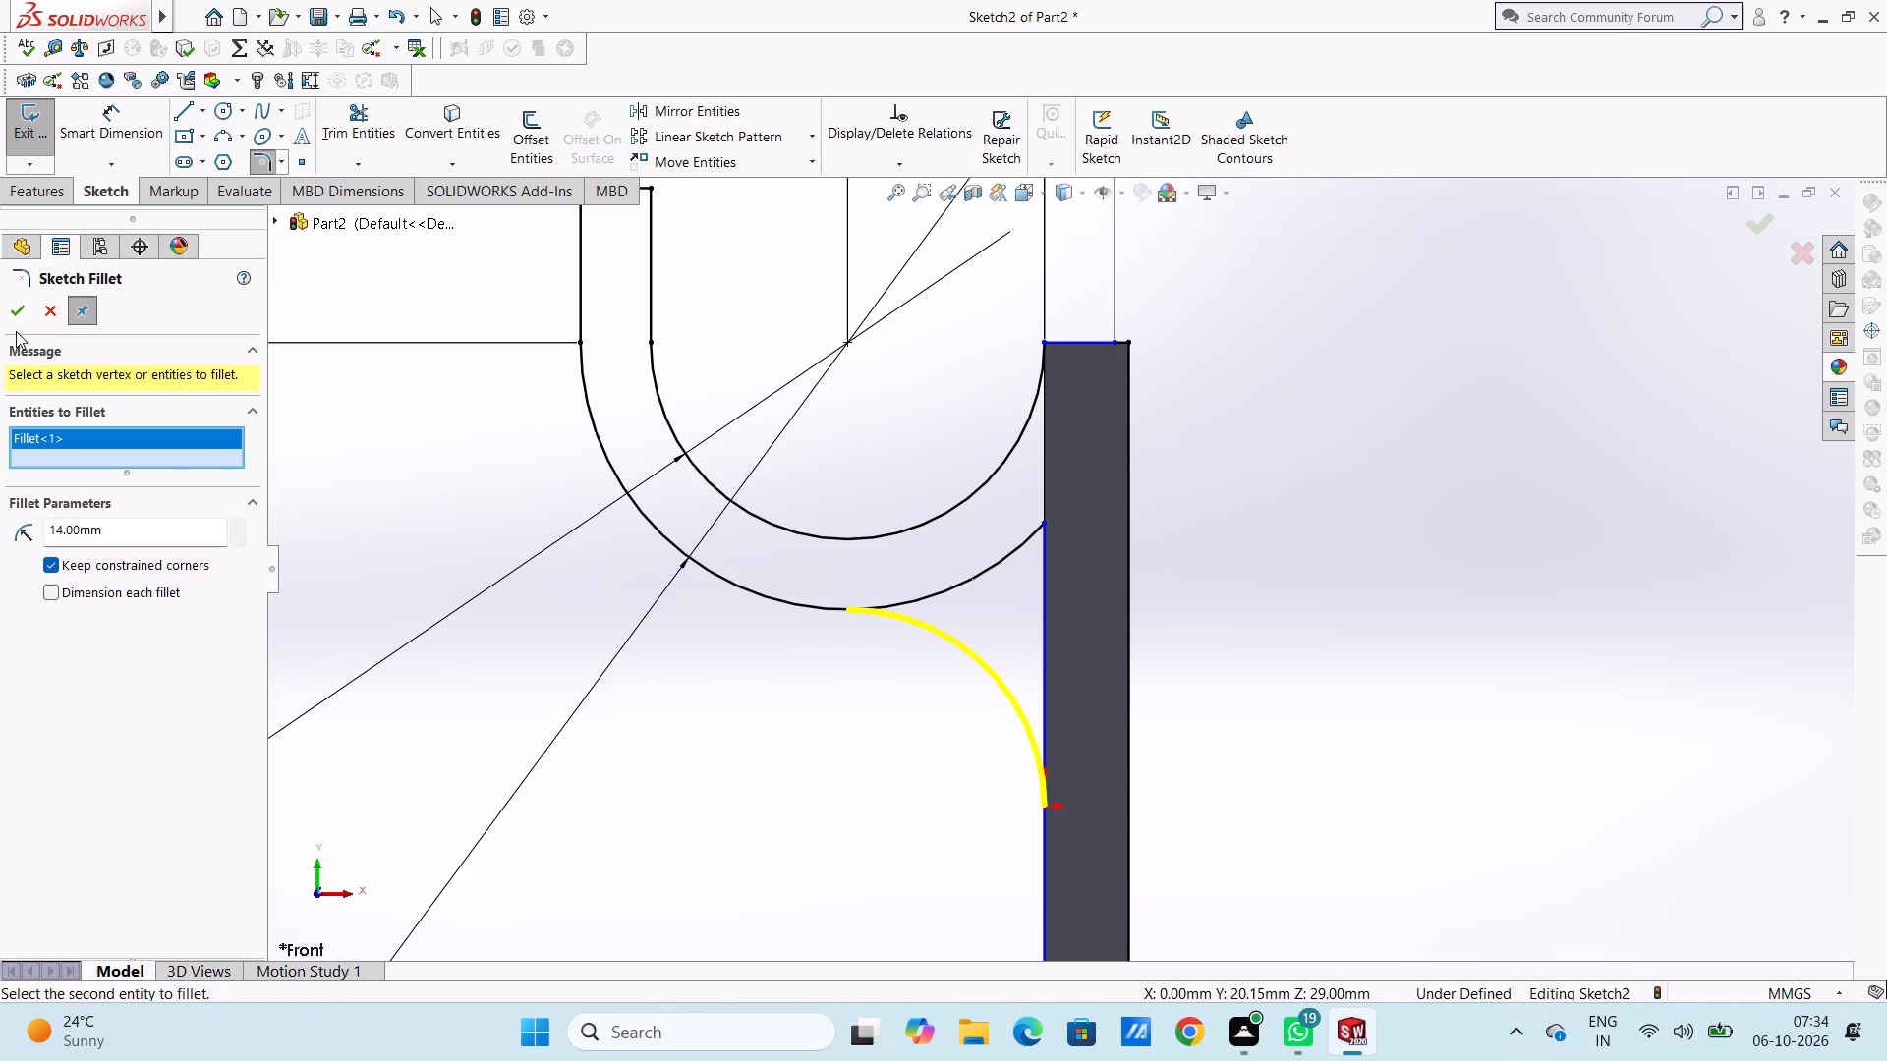
{"action": "left_click", "coordinate": [8, 311]}
{"action": "scroll", "coordinate": [474, 499], "scroll_direction": "up", "scroll_amount": 5}
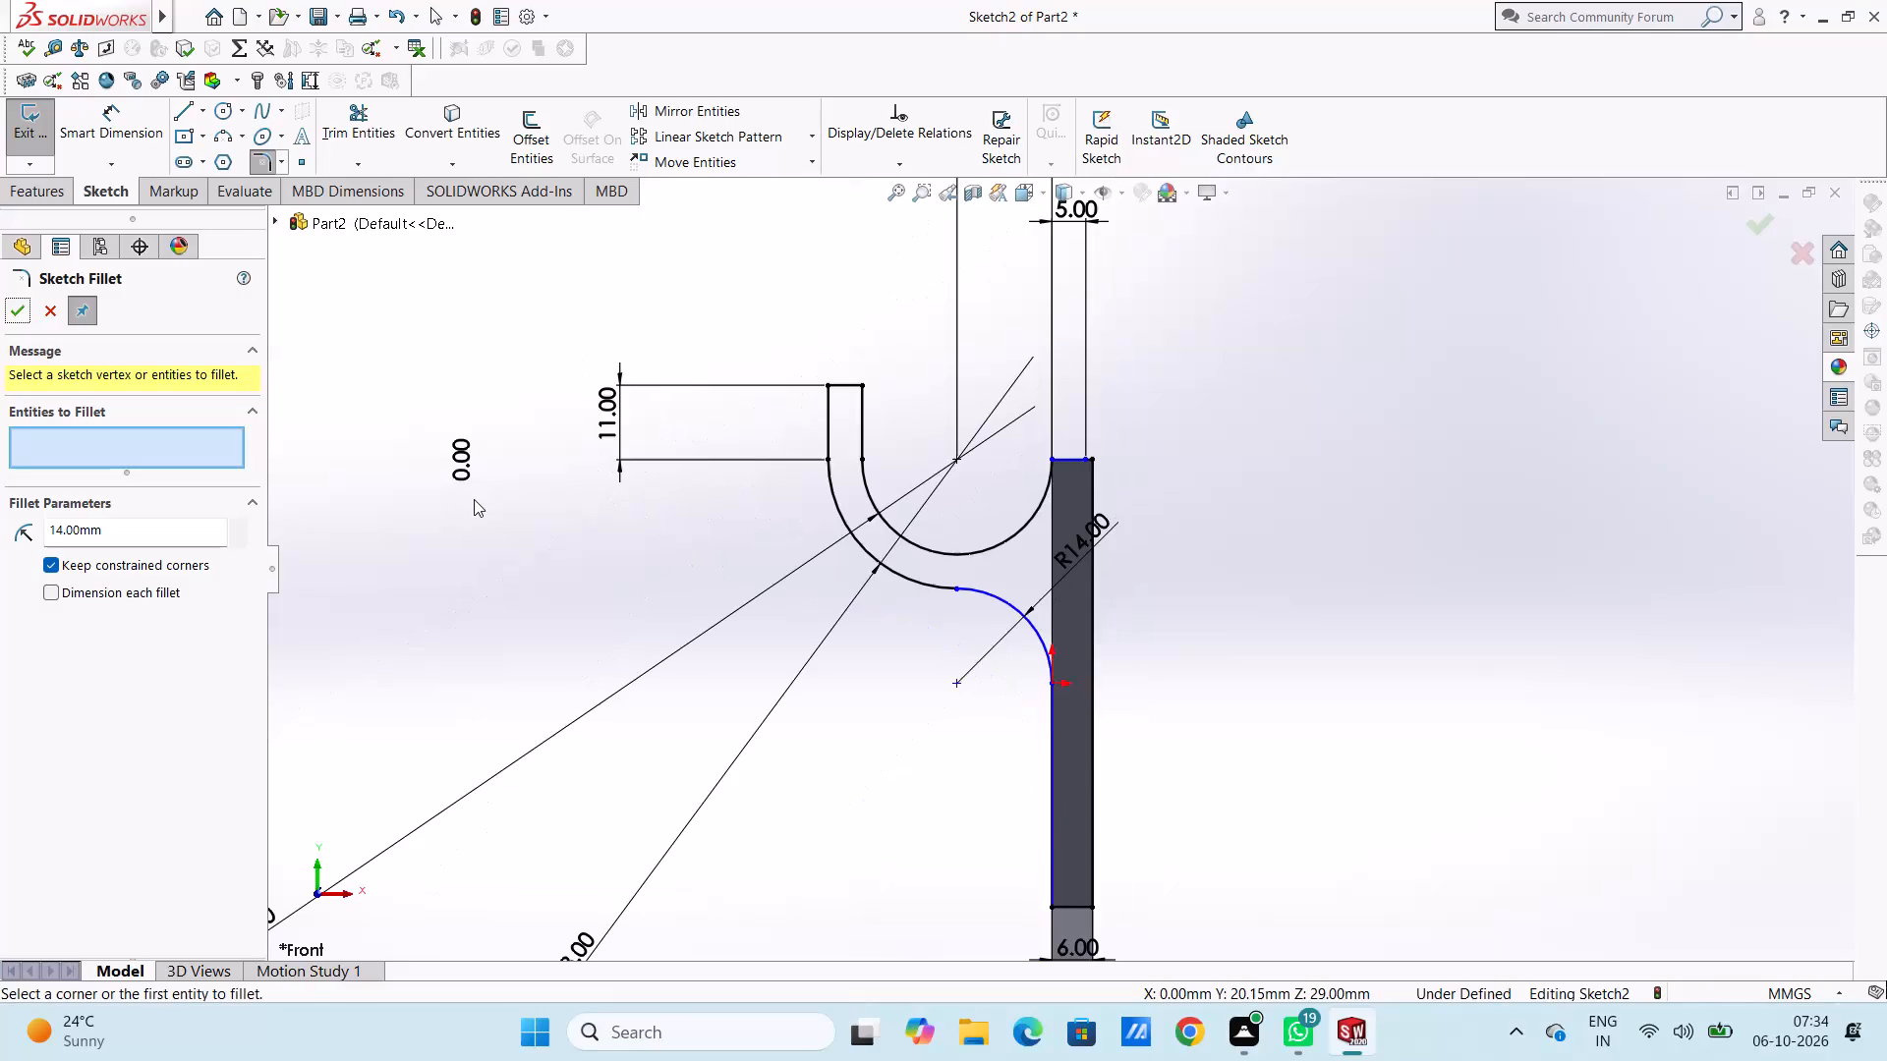
{"action": "scroll", "coordinate": [474, 499], "scroll_direction": "up", "scroll_amount": 2}
{"action": "scroll", "coordinate": [1227, 512], "scroll_direction": "down", "scroll_amount": 4}
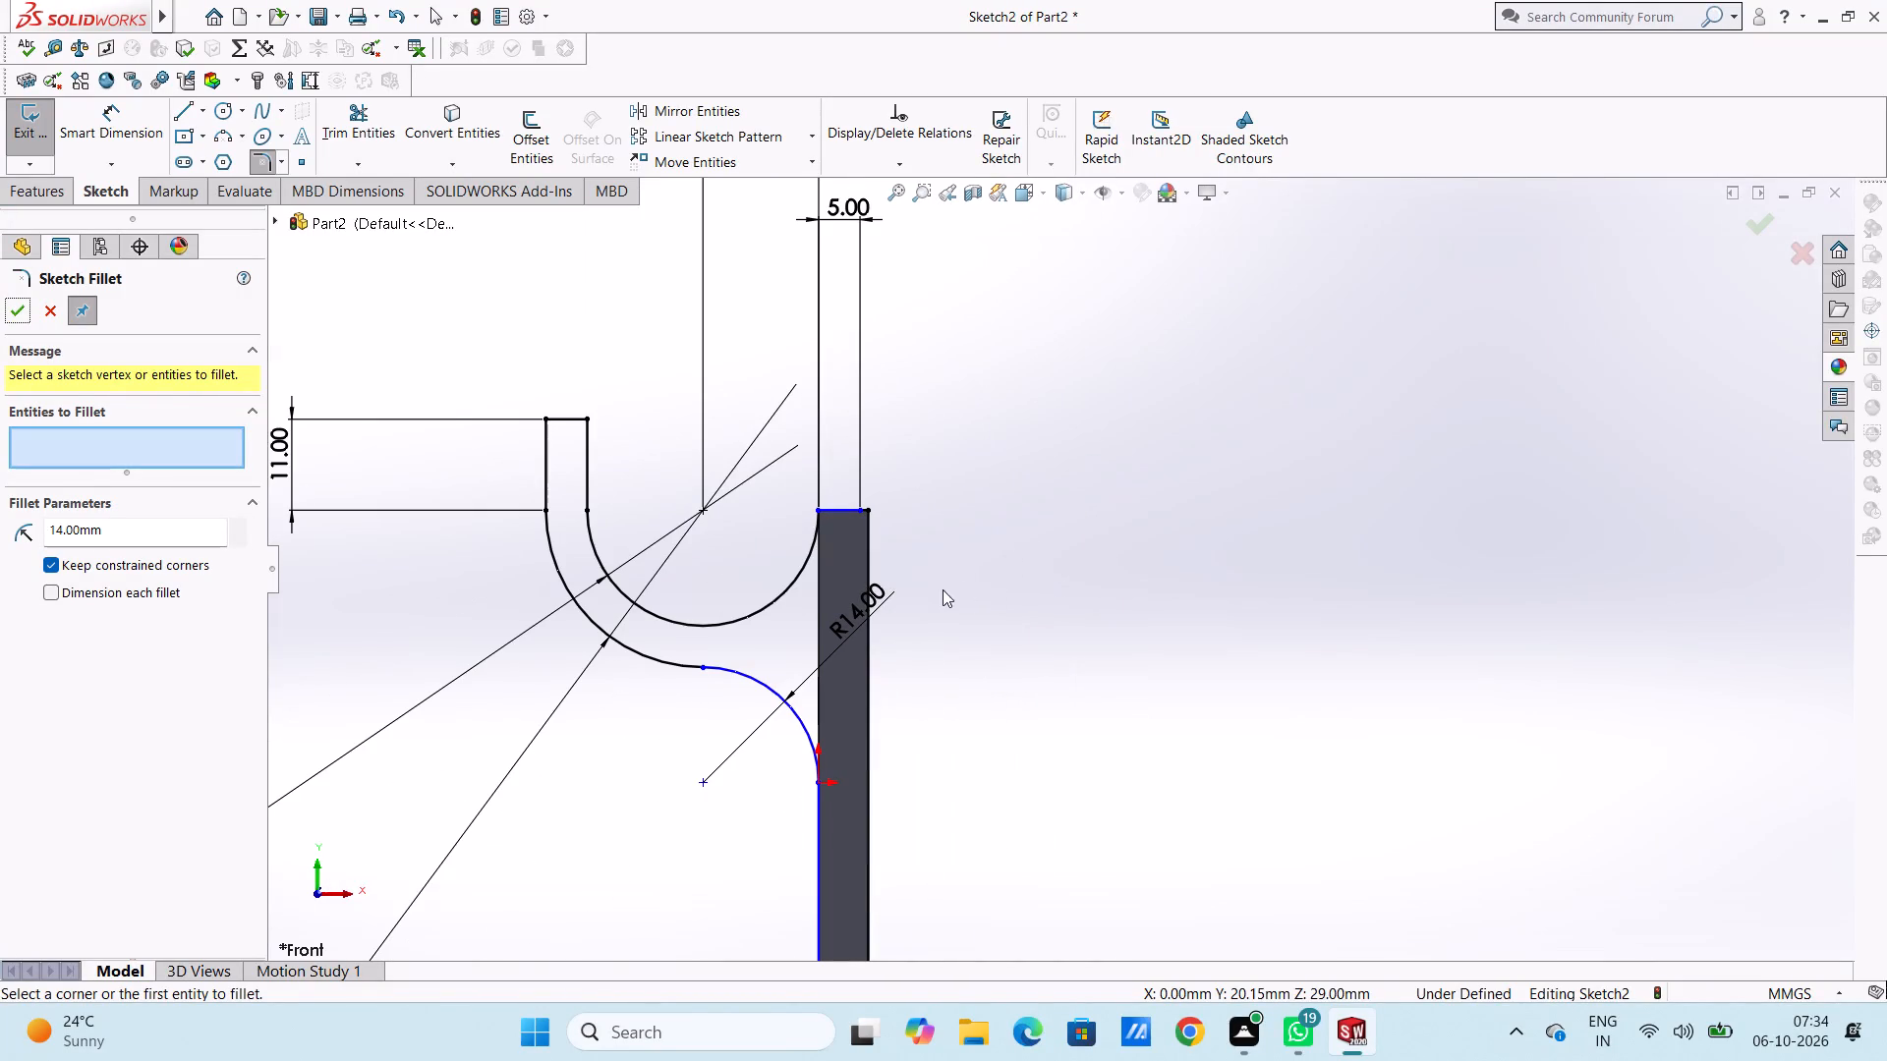
{"action": "left_click", "coordinate": [22, 312]}
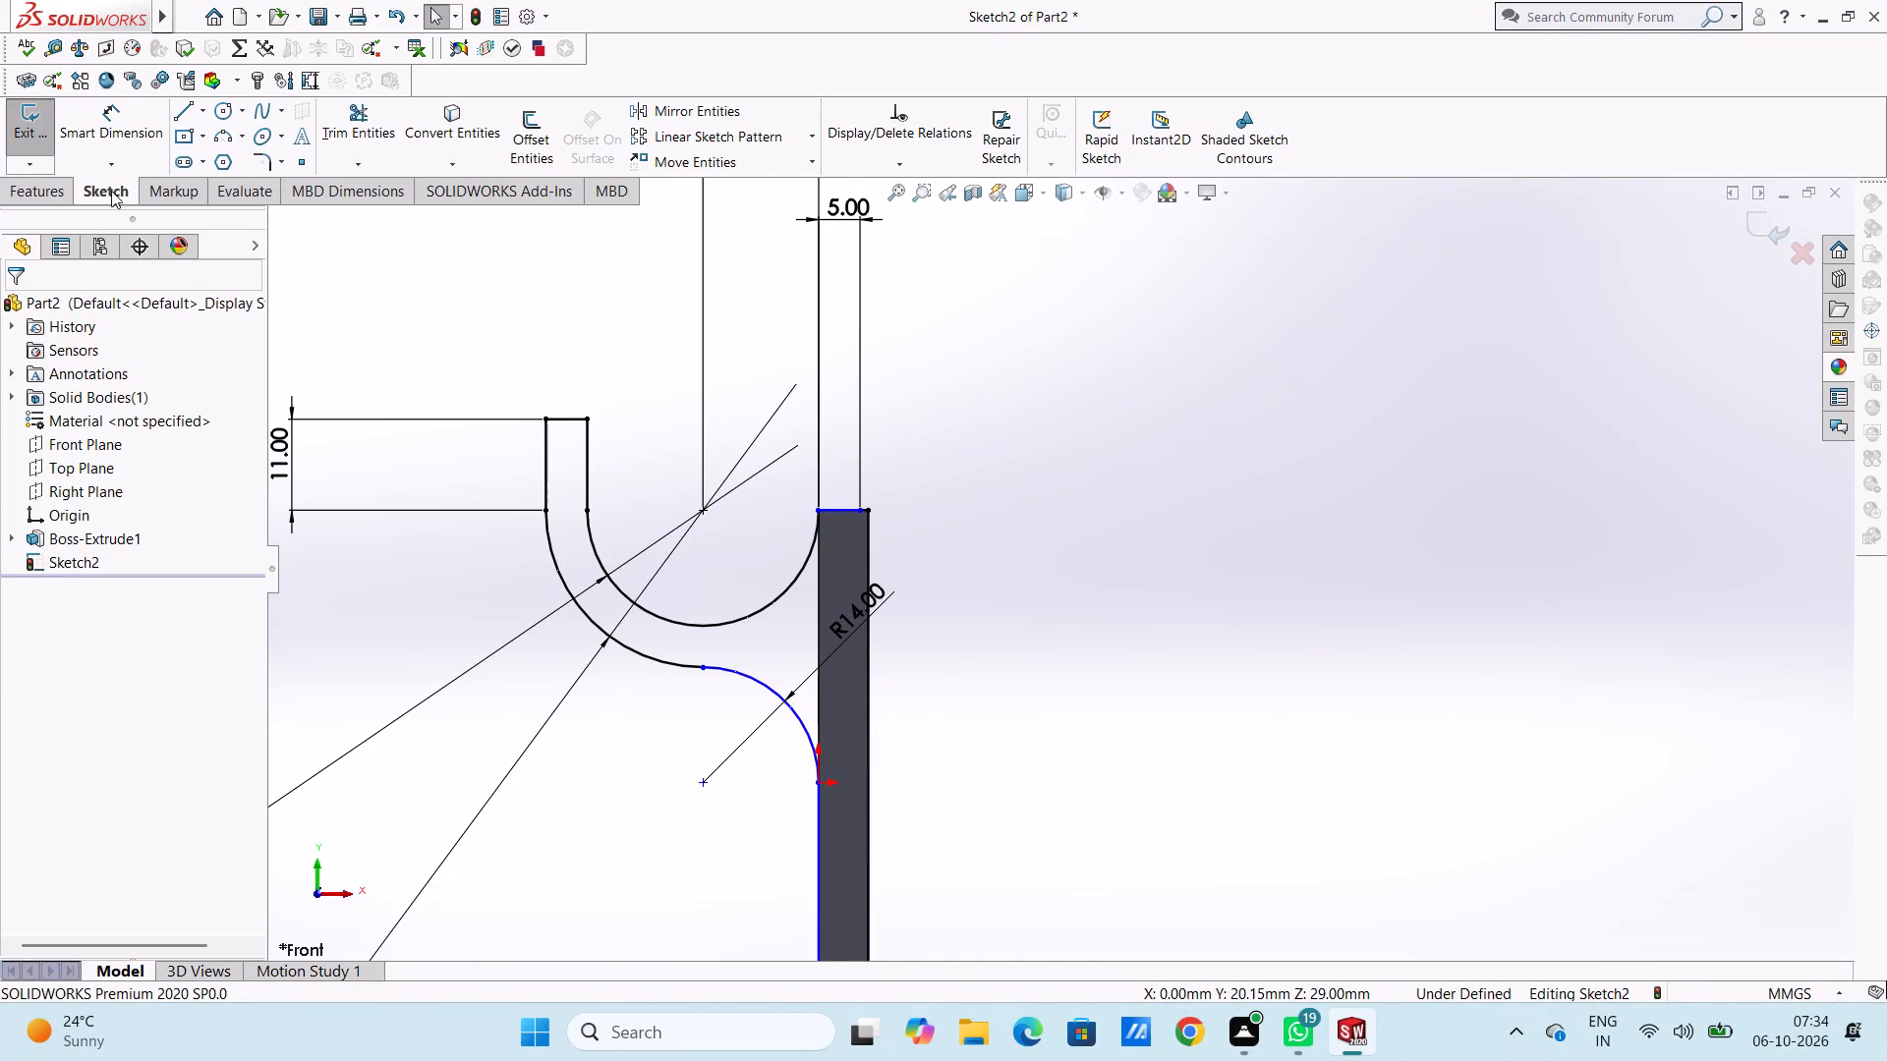
Dimension the vertical distance from the fillet arc's lower endpoint to the short line along the plate's top edge.
{"action": "left_click", "coordinate": [122, 113]}
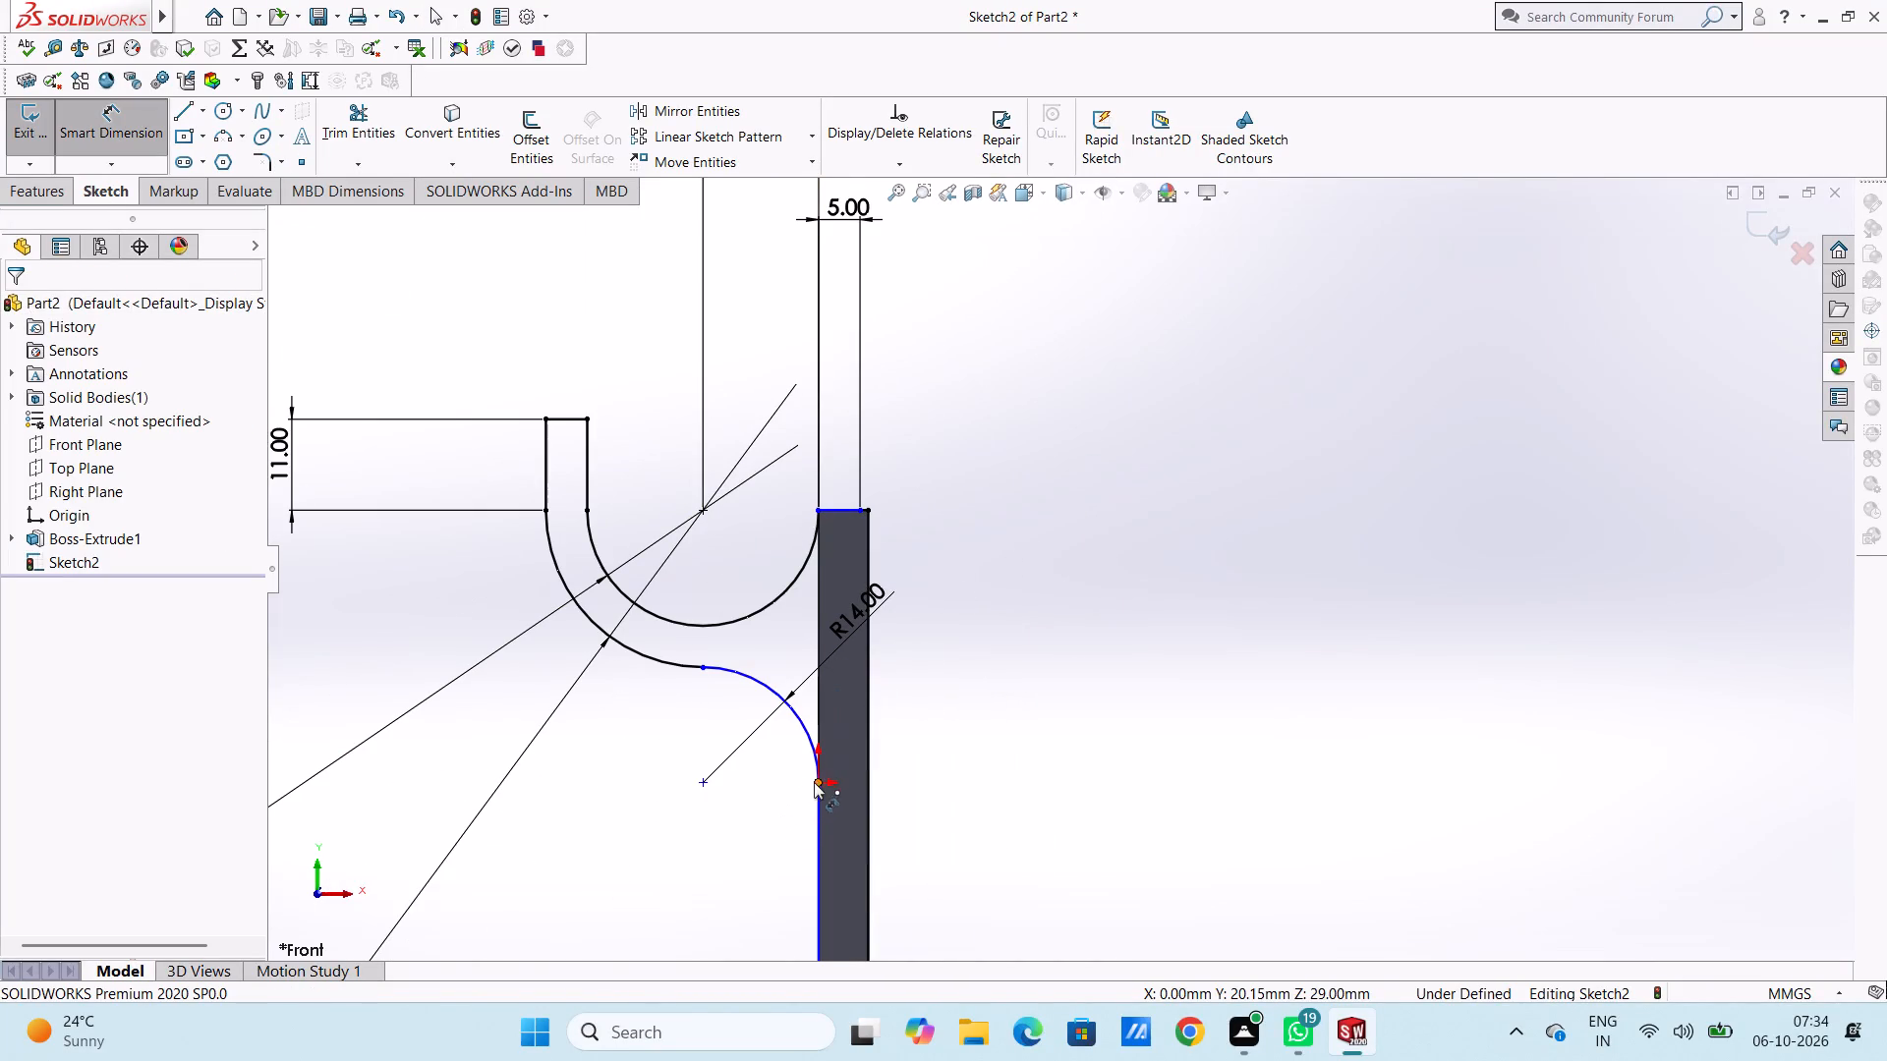
{"action": "left_click", "coordinate": [818, 781]}
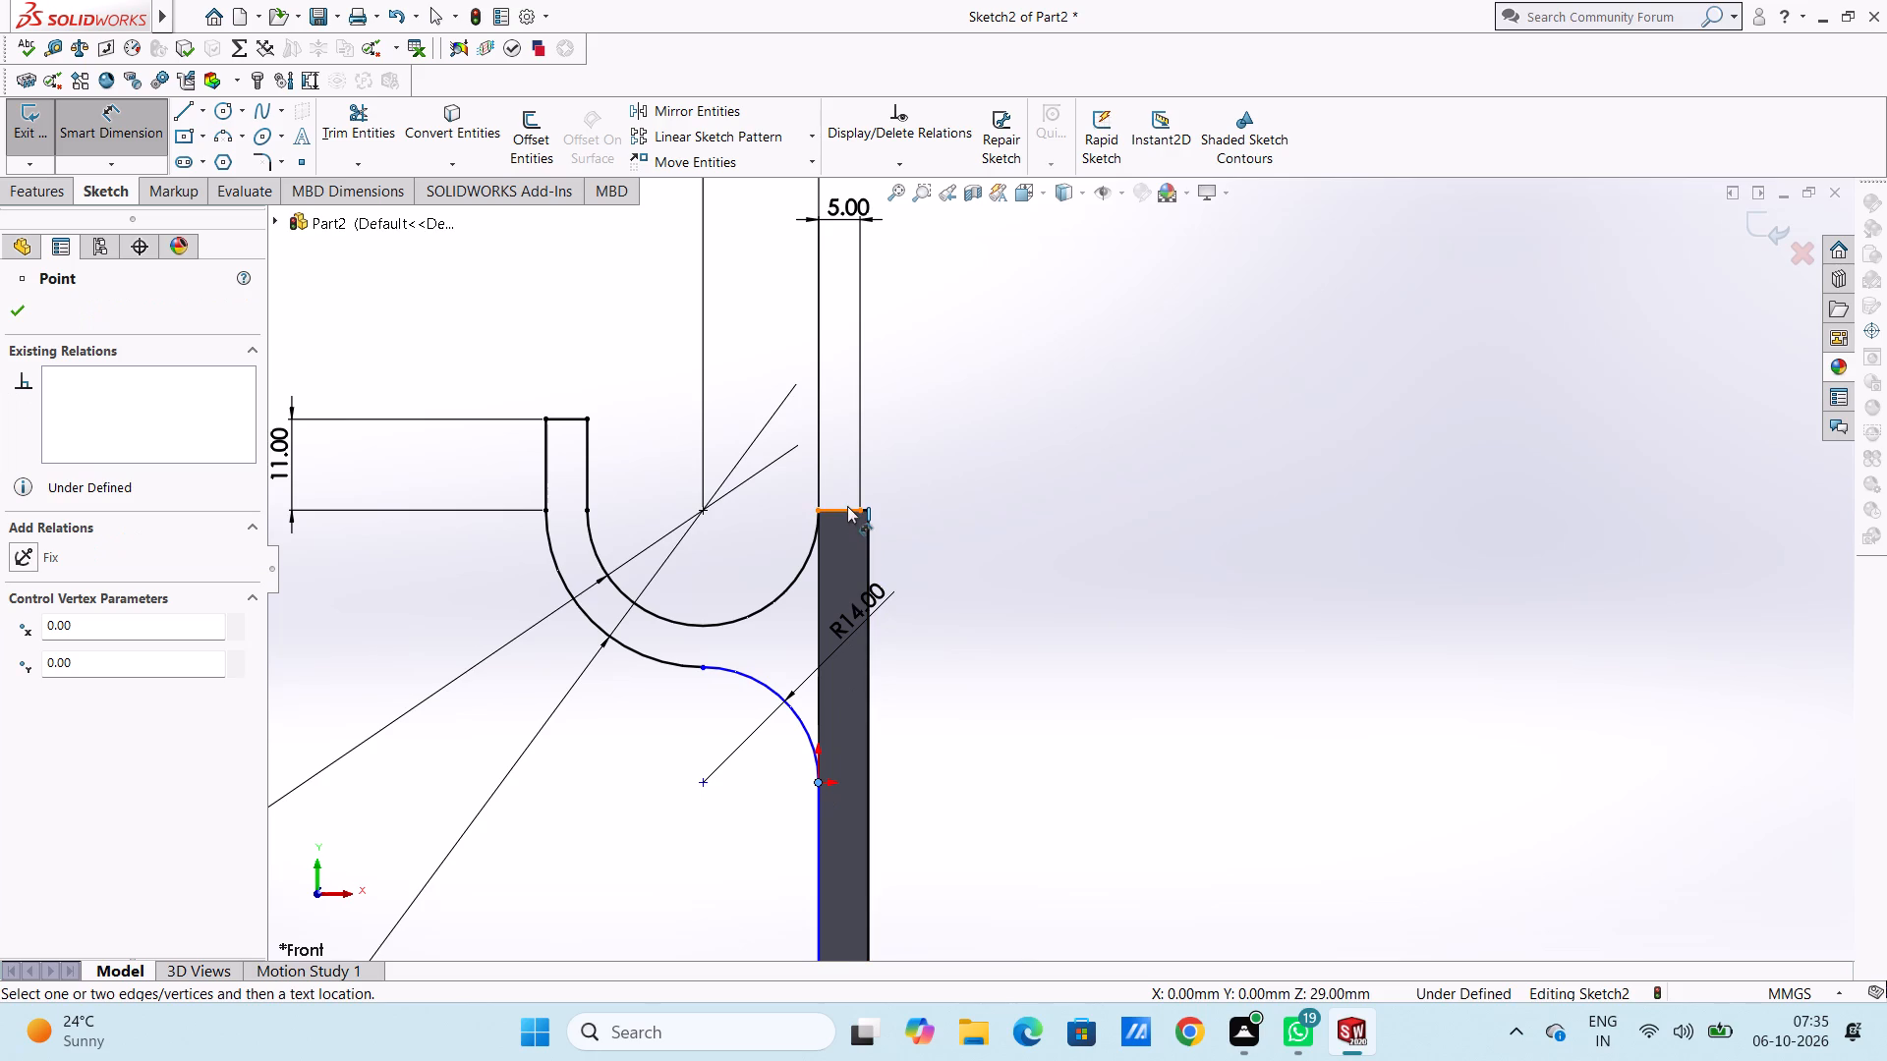
{"action": "left_click", "coordinate": [847, 506]}
{"action": "left_click", "coordinate": [1350, 616]}
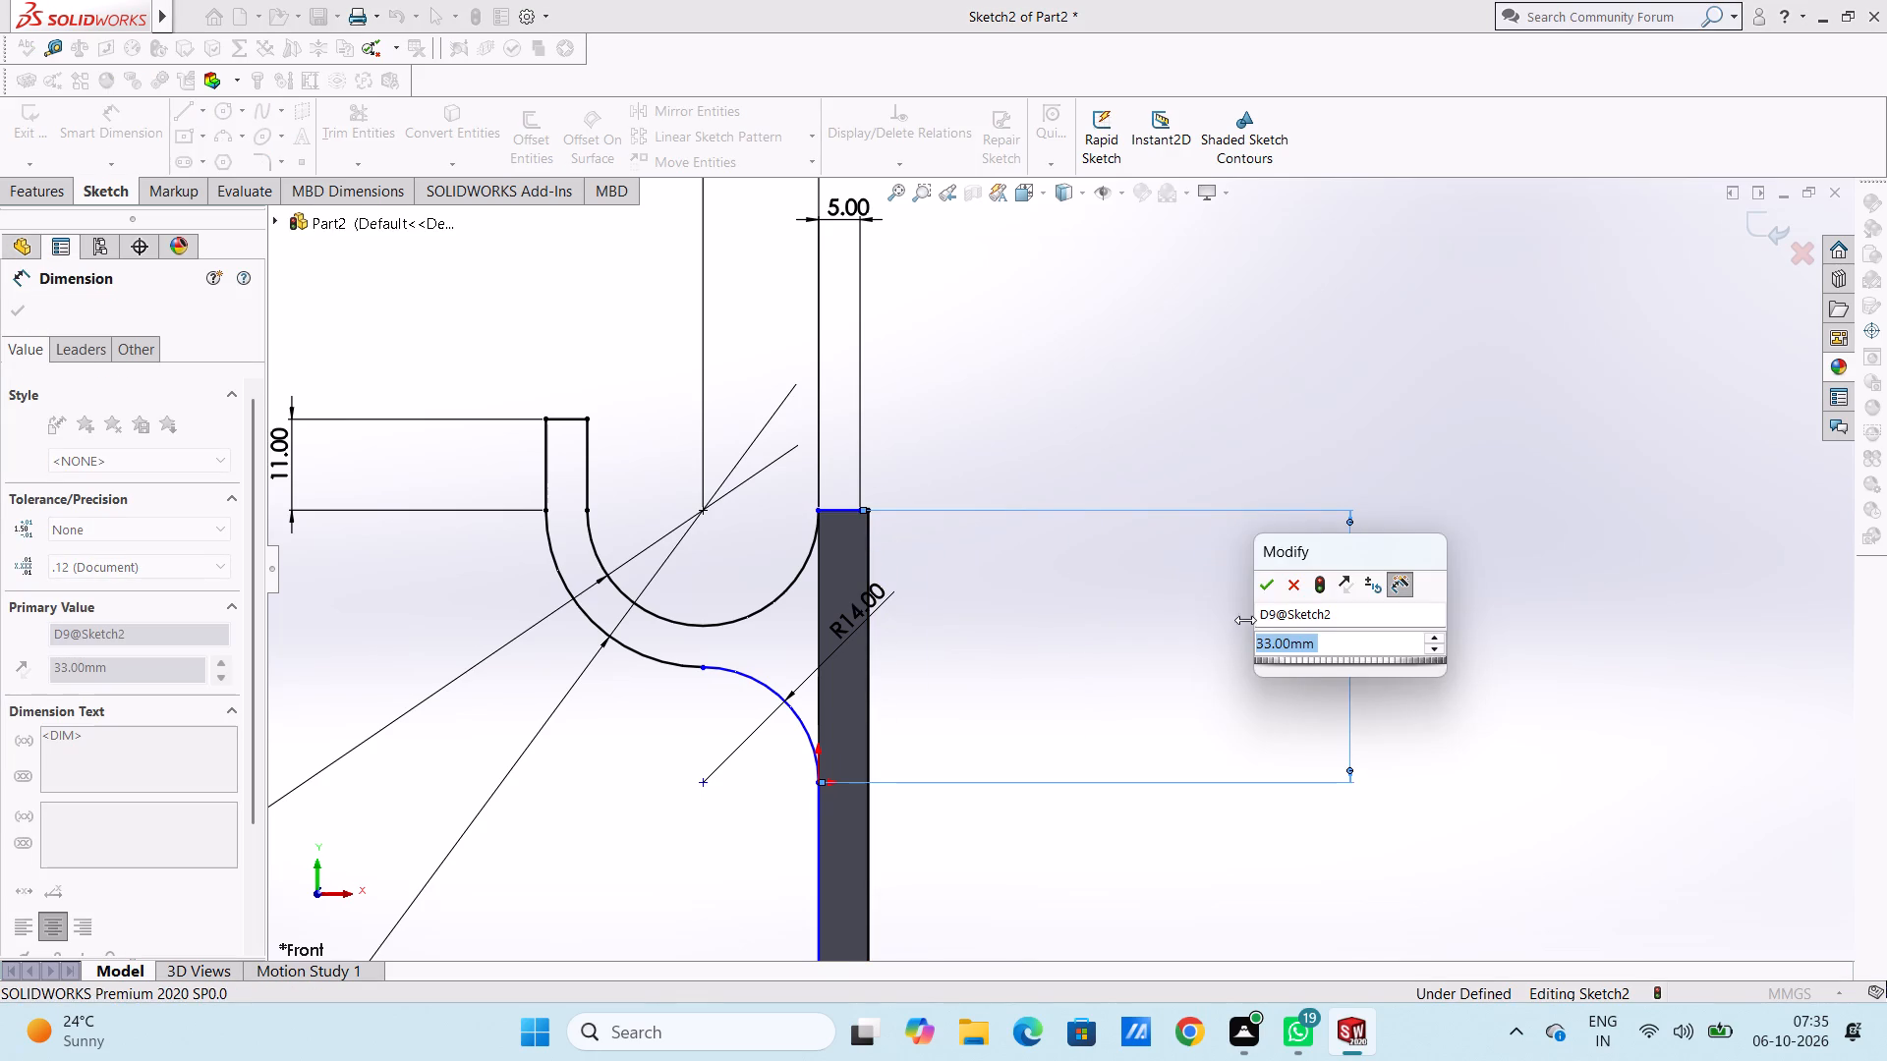
{"action": "left_click", "coordinate": [1262, 587]}
{"action": "left_click", "coordinate": [1084, 621]}
Dimension the horizontal gap between the short top line's right endpoint and the plate's right vertical line.
{"action": "scroll", "coordinate": [849, 622], "scroll_direction": "down", "scroll_amount": 3}
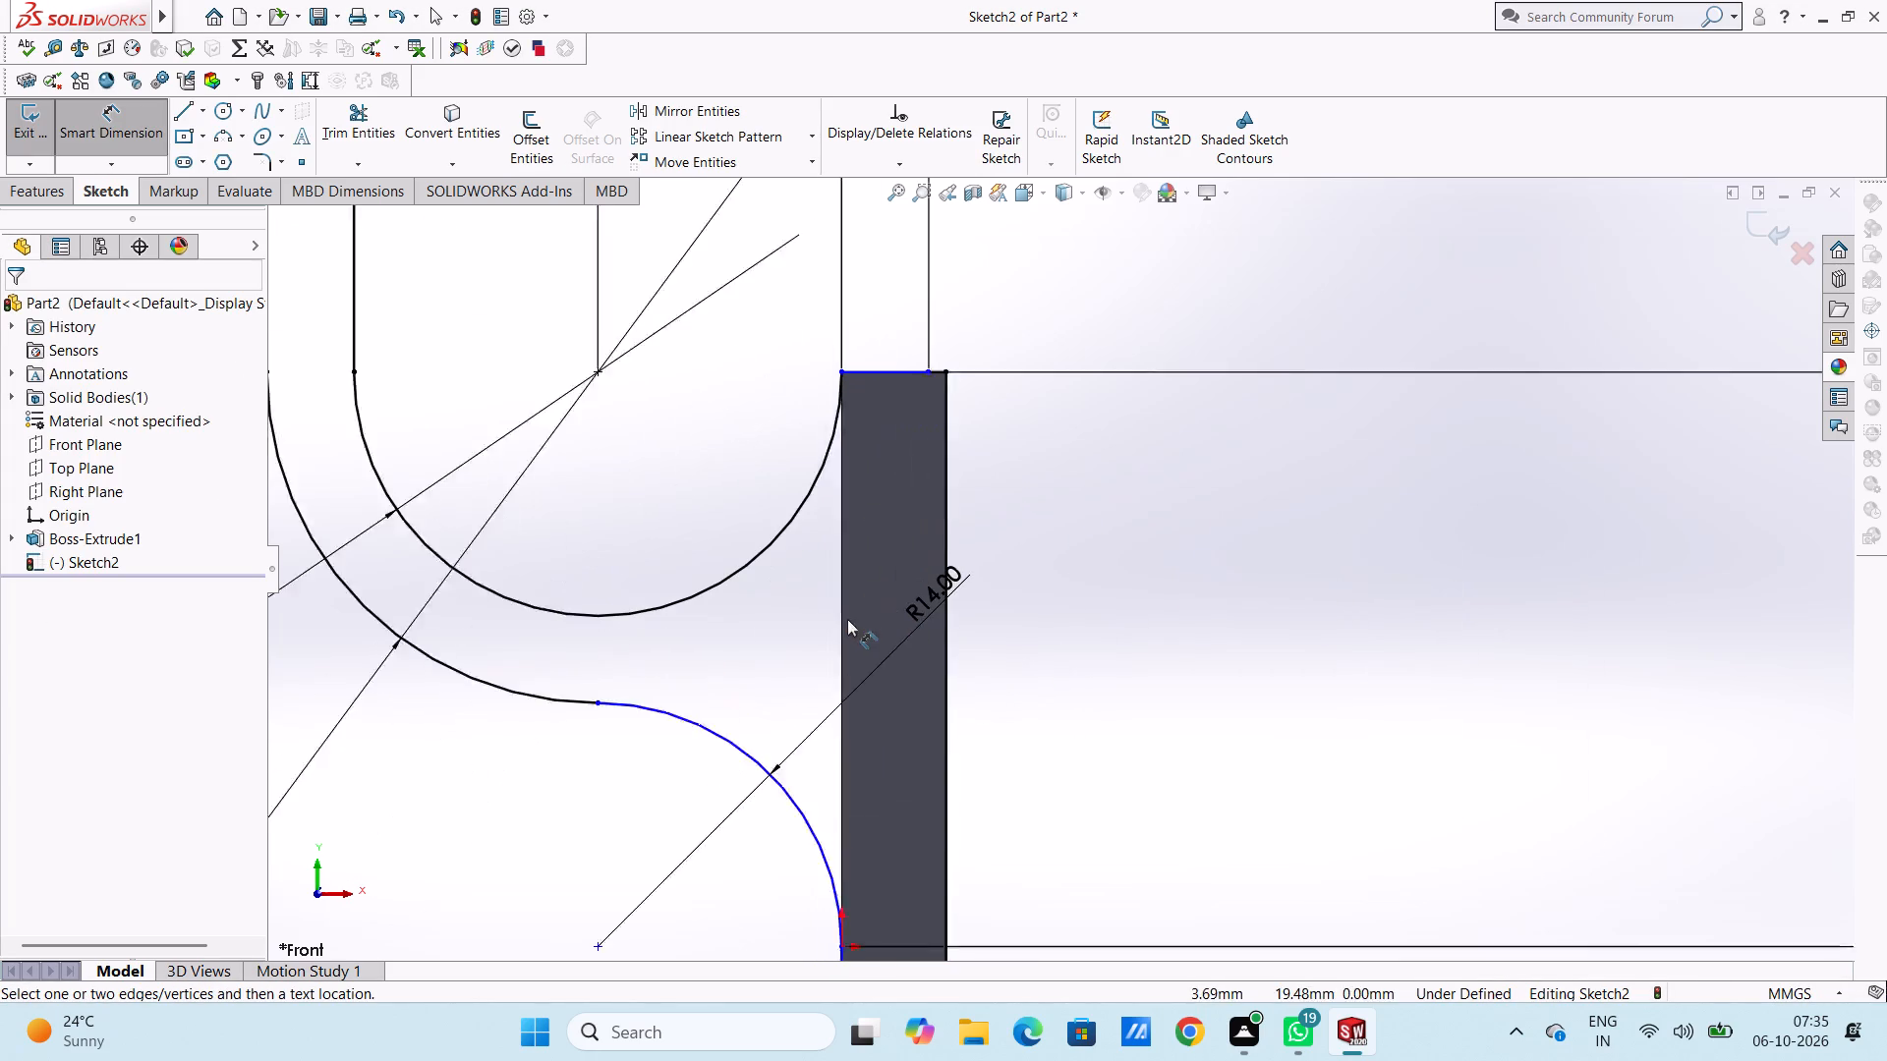
{"action": "scroll", "coordinate": [847, 619], "scroll_direction": "down", "scroll_amount": 2}
{"action": "scroll", "coordinate": [921, 361], "scroll_direction": "up", "scroll_amount": 5}
{"action": "scroll", "coordinate": [1029, 415], "scroll_direction": "down", "scroll_amount": 4}
{"action": "scroll", "coordinate": [1013, 547], "scroll_direction": "down", "scroll_amount": 1}
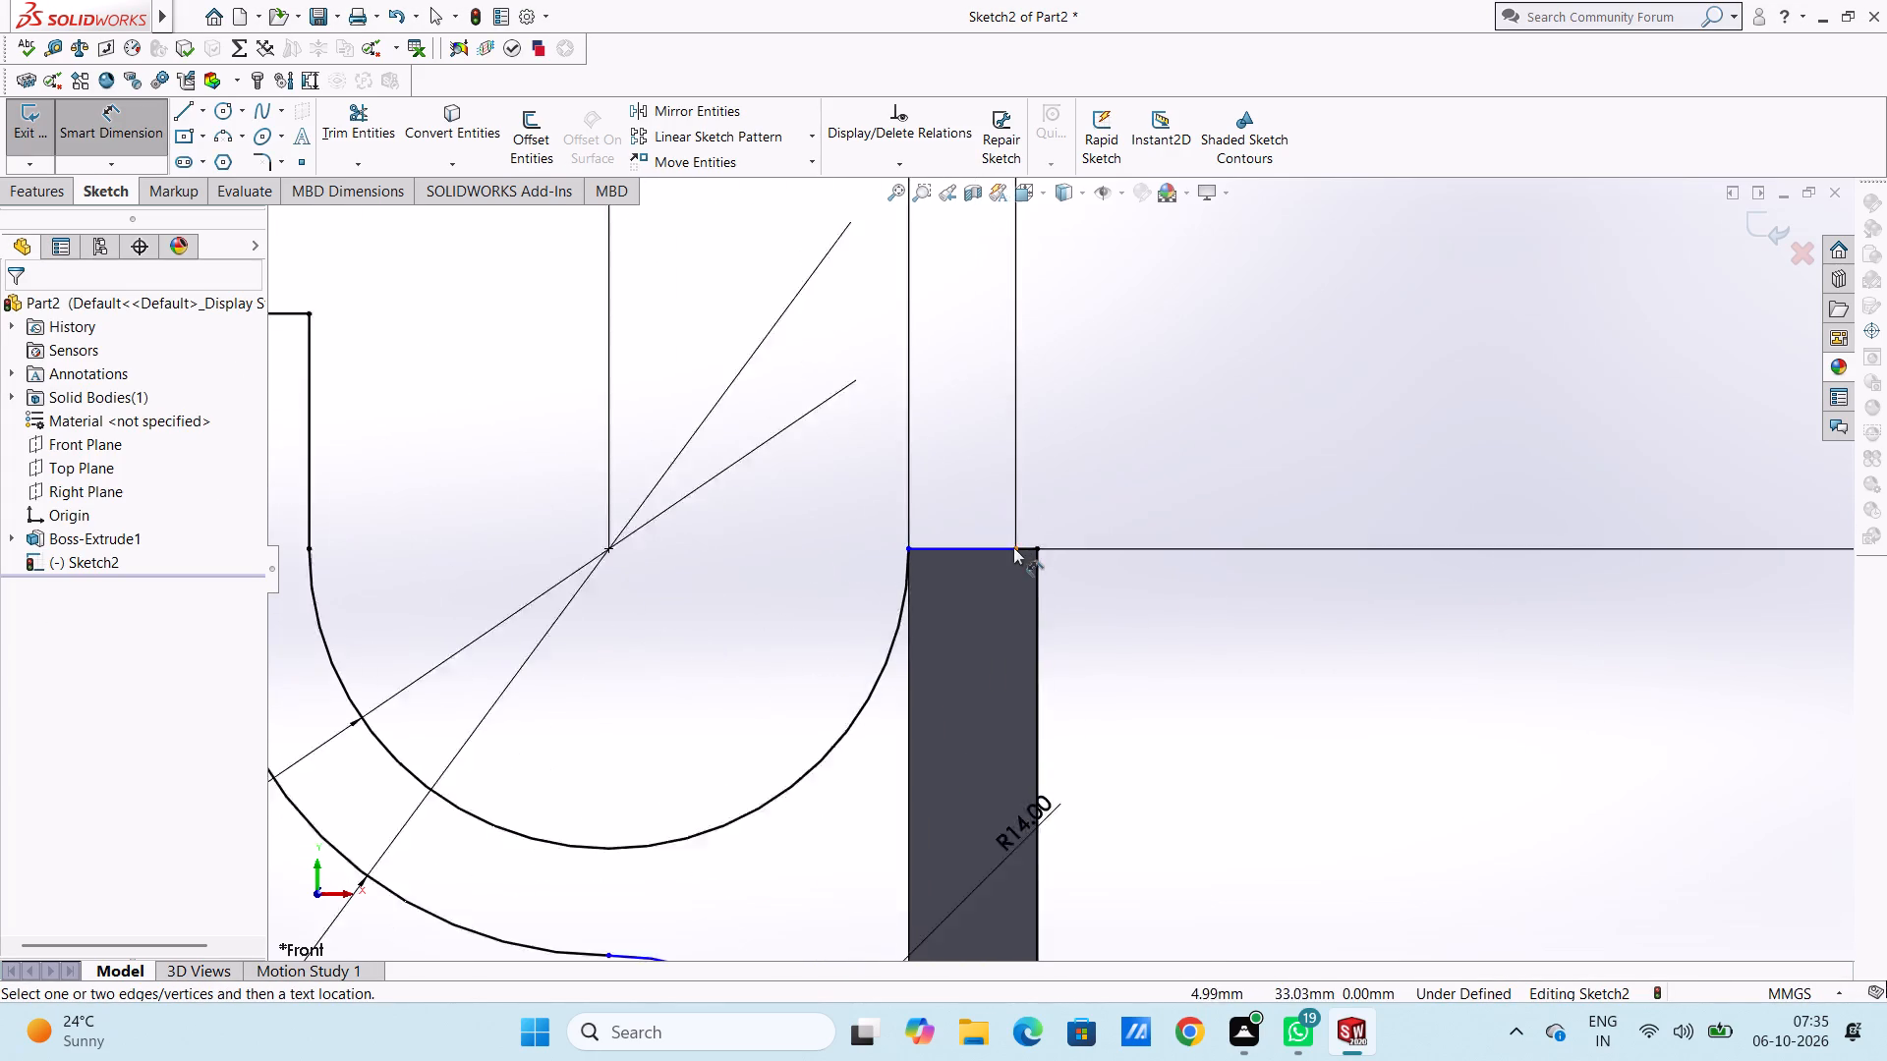
{"action": "scroll", "coordinate": [1013, 547], "scroll_direction": "down", "scroll_amount": 3}
{"action": "left_click", "coordinate": [1065, 650]}
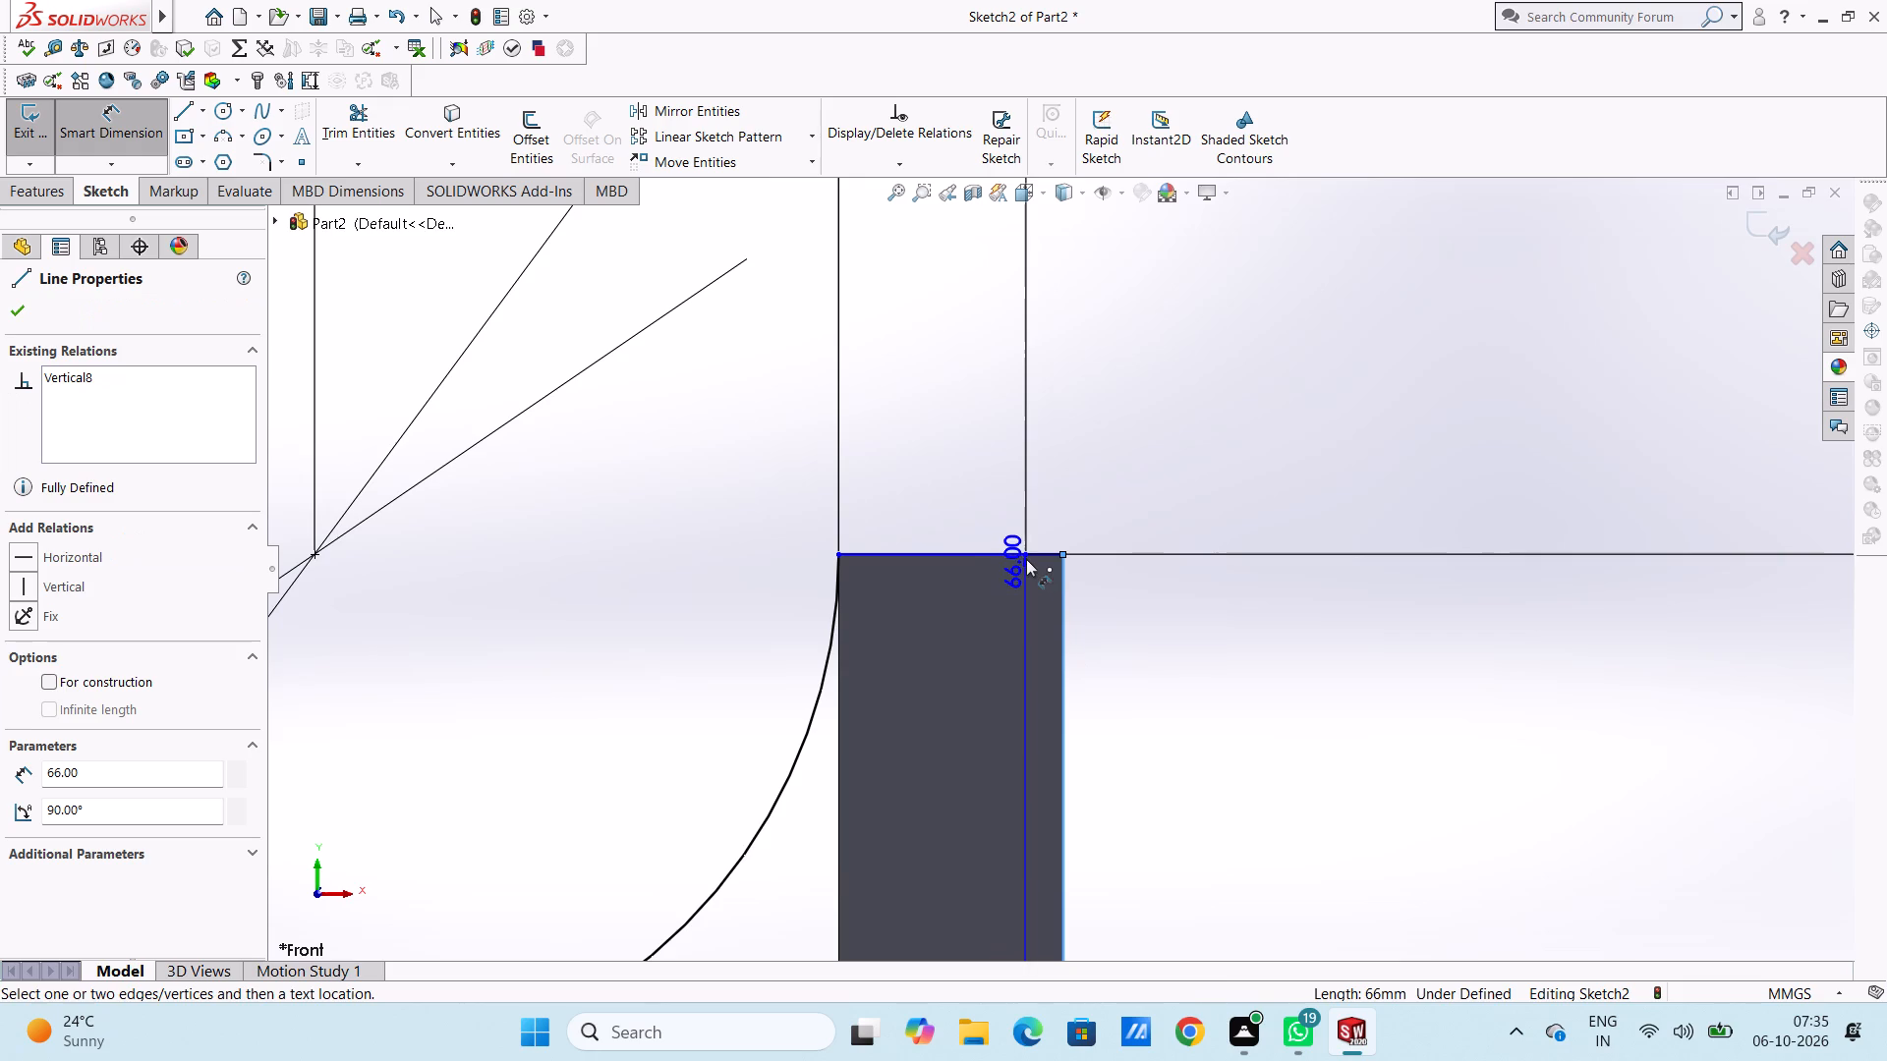
{"action": "left_click", "coordinate": [1026, 557]}
{"action": "left_click", "coordinate": [1038, 363]}
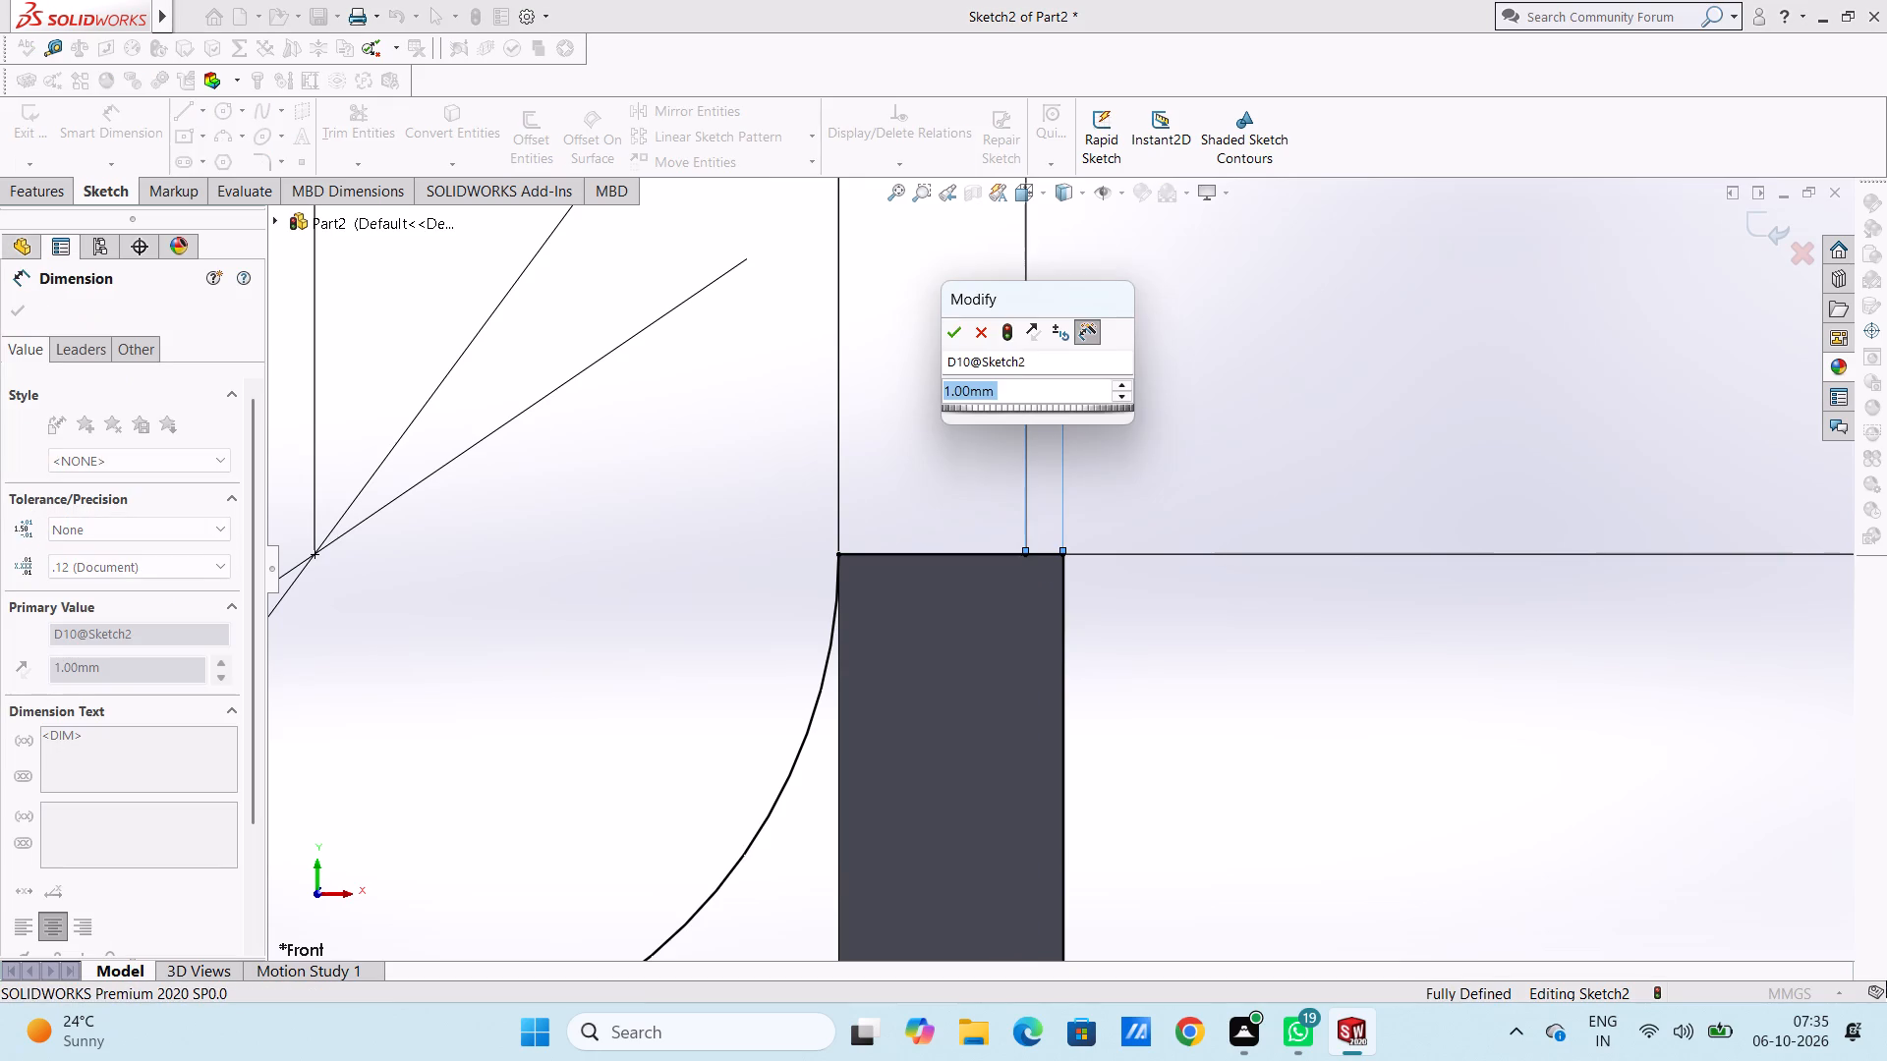
{"action": "left_click", "coordinate": [955, 324]}
{"action": "left_click", "coordinate": [940, 359]}
{"action": "scroll", "coordinate": [977, 676], "scroll_direction": "up", "scroll_amount": 5}
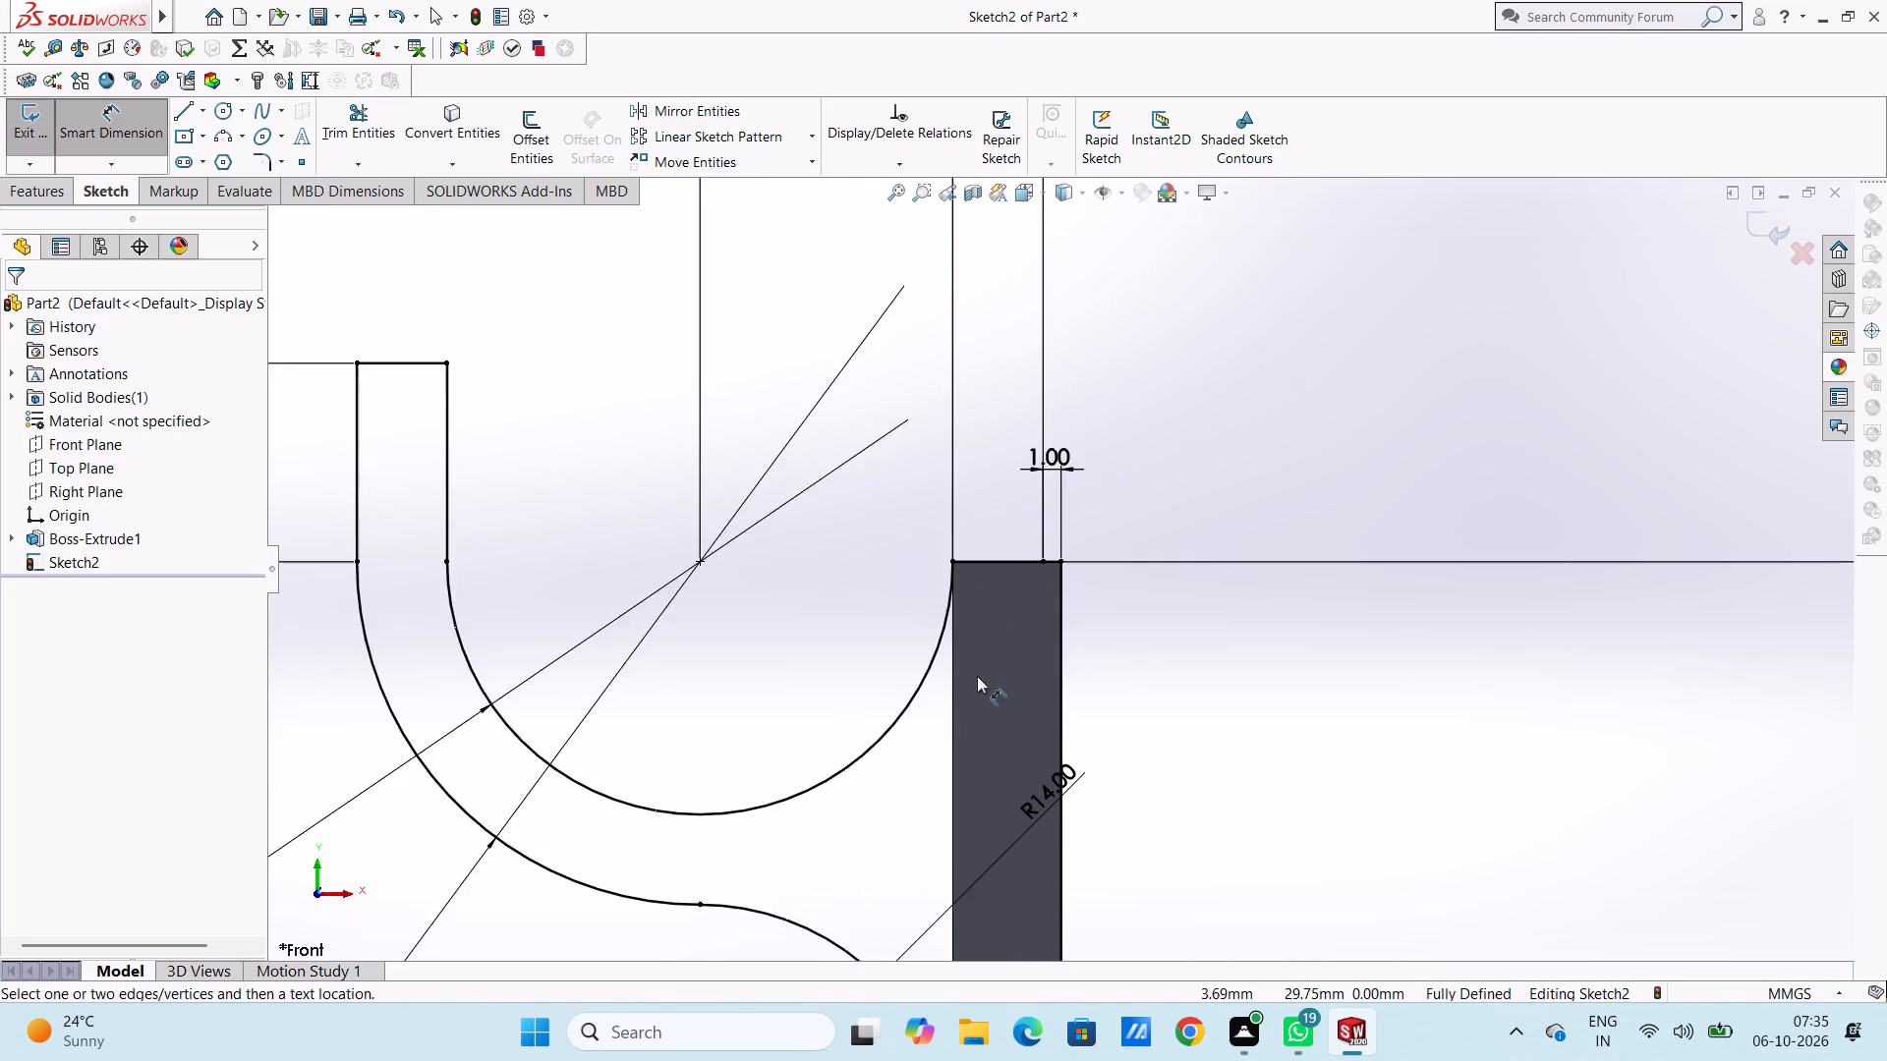
{"action": "scroll", "coordinate": [917, 853], "scroll_direction": "up", "scroll_amount": 5}
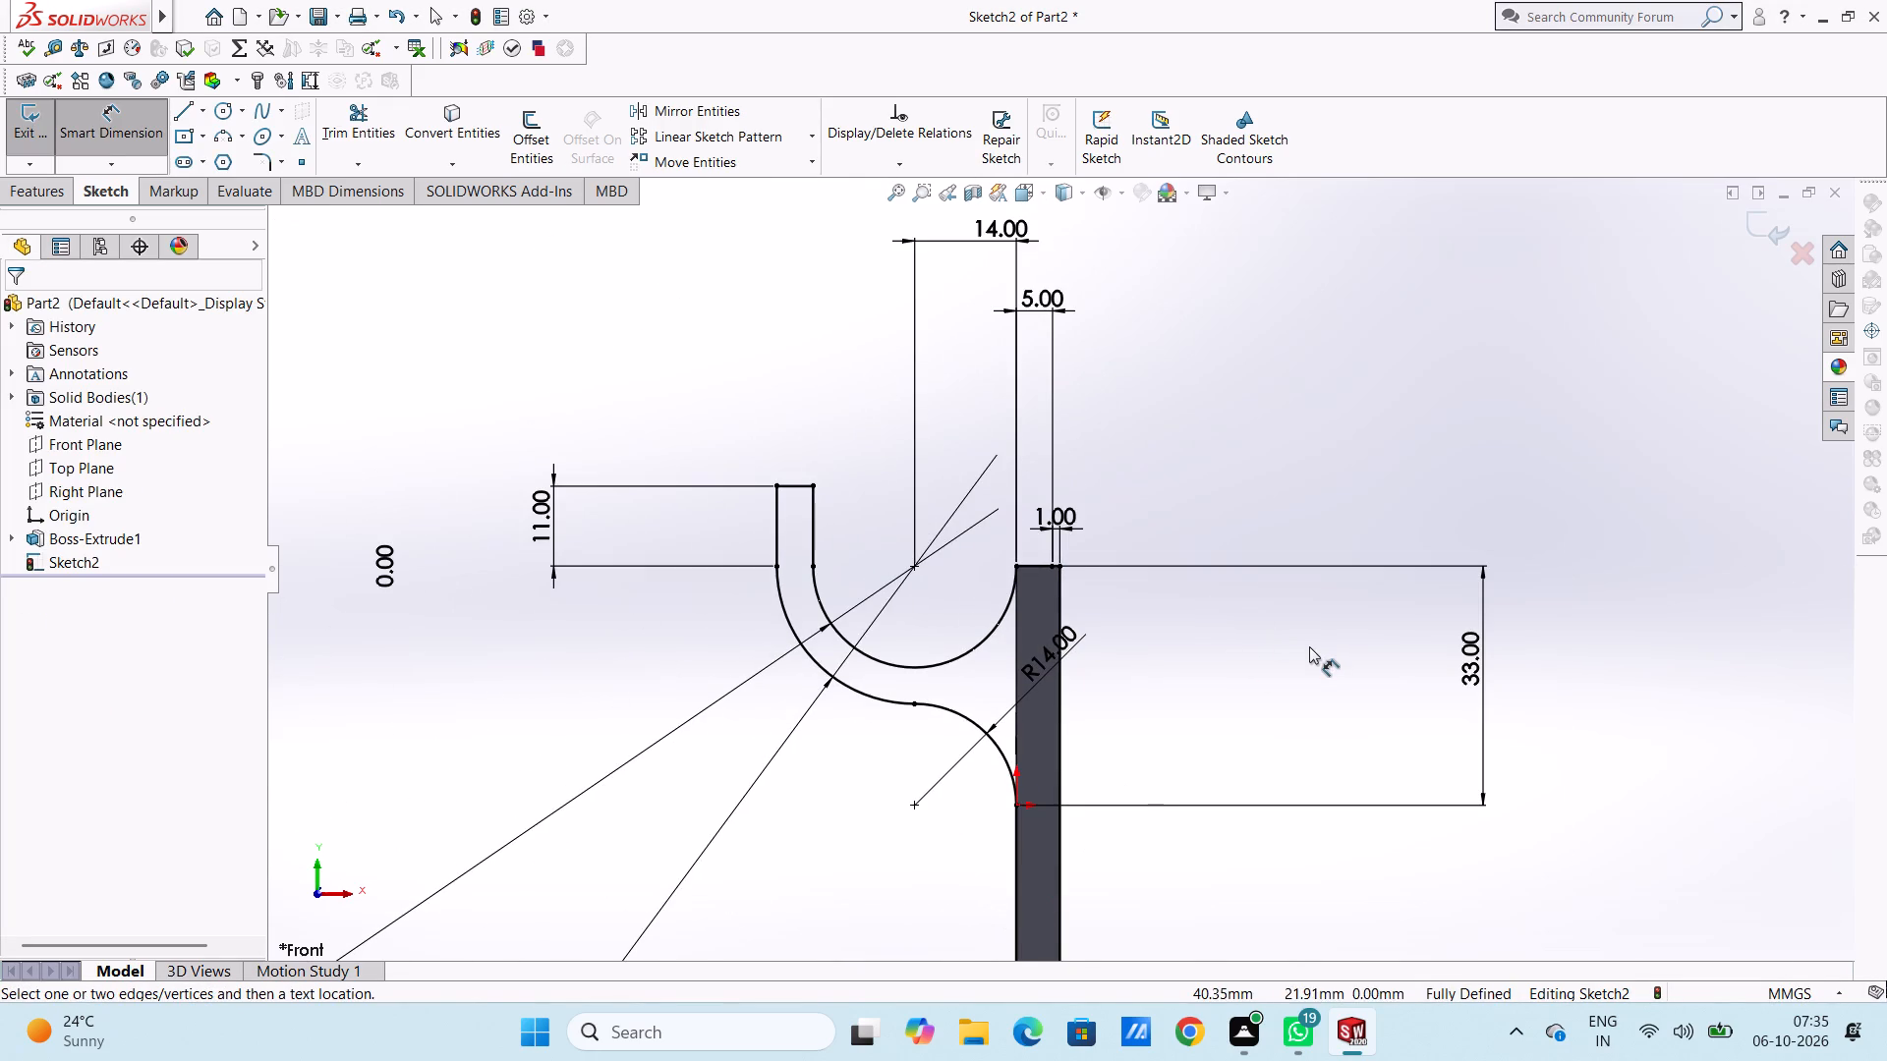
Extrude the hook region and the adjoining plate region 58 mm blind in the reversed direction, across the plate's width.
{"action": "middle_click_drag", "start_coordinate": [1287, 673], "coordinate": [1229, 720]}
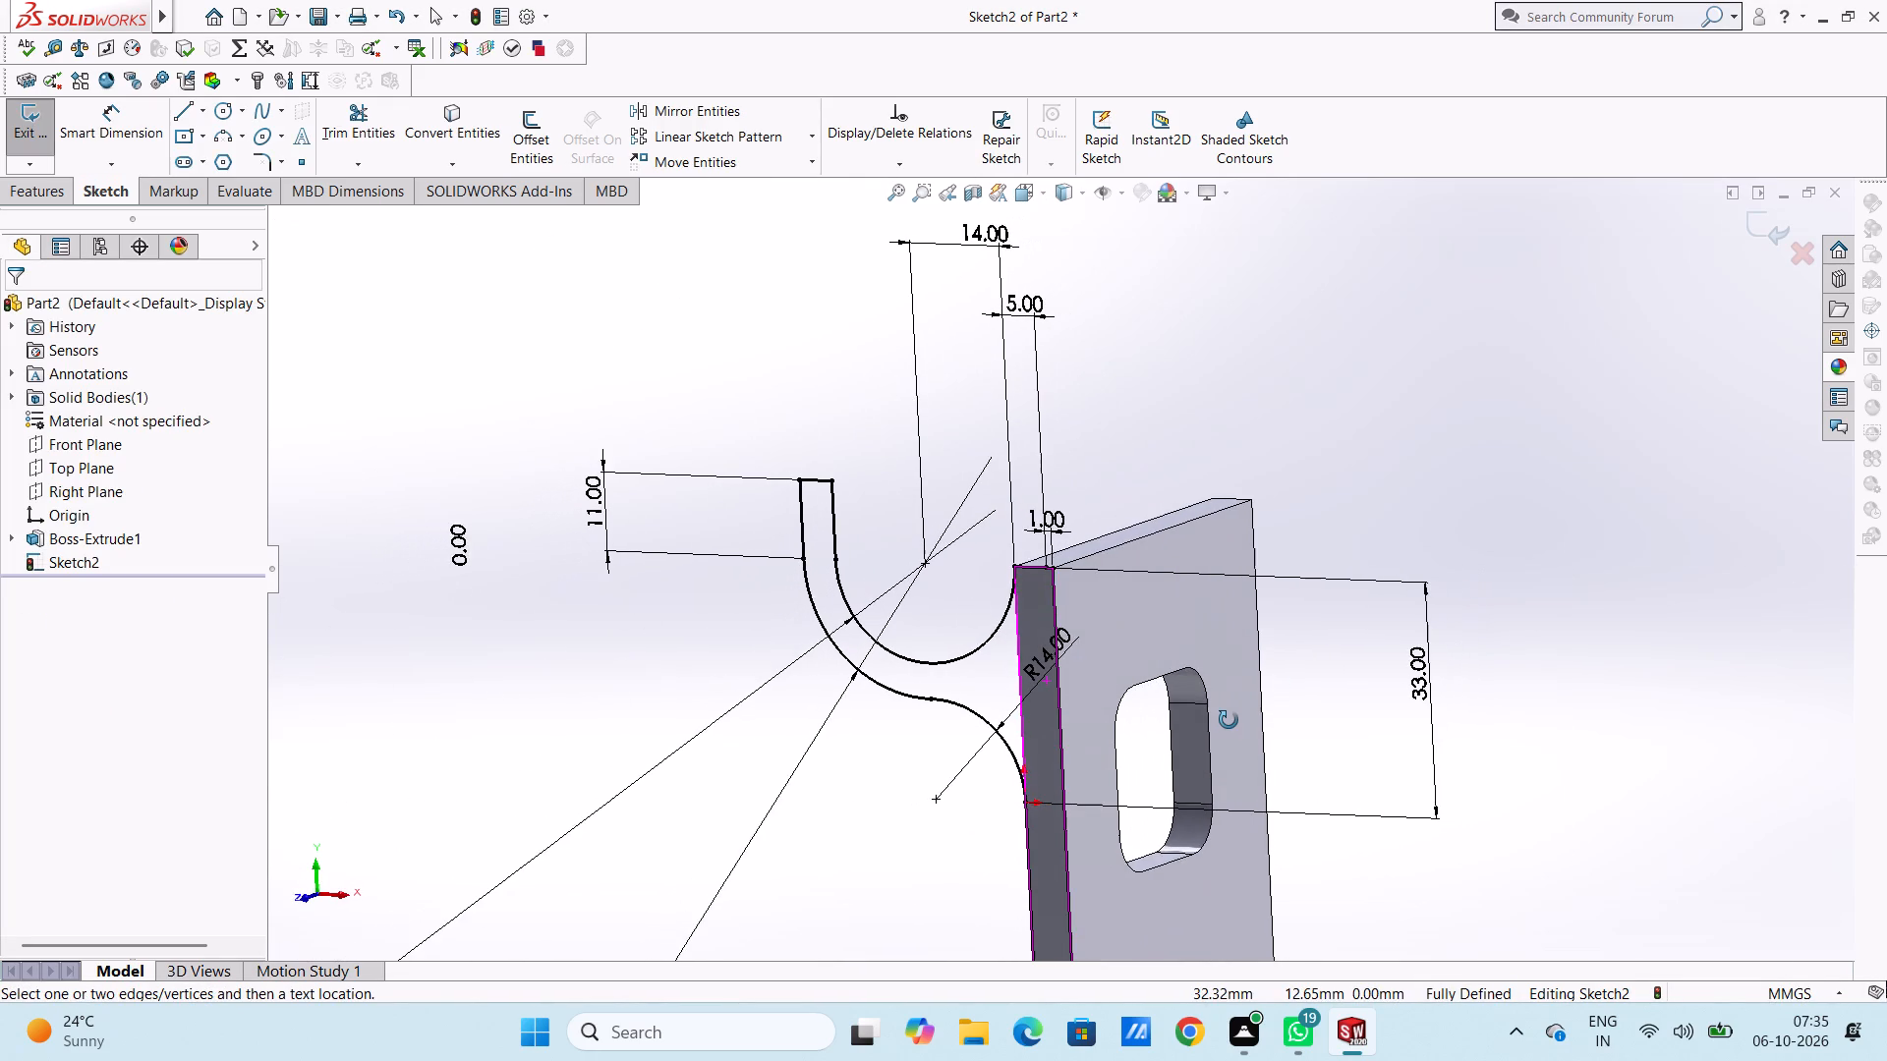
{"action": "middle_click_drag", "start_coordinate": [1229, 720], "coordinate": [1253, 727]}
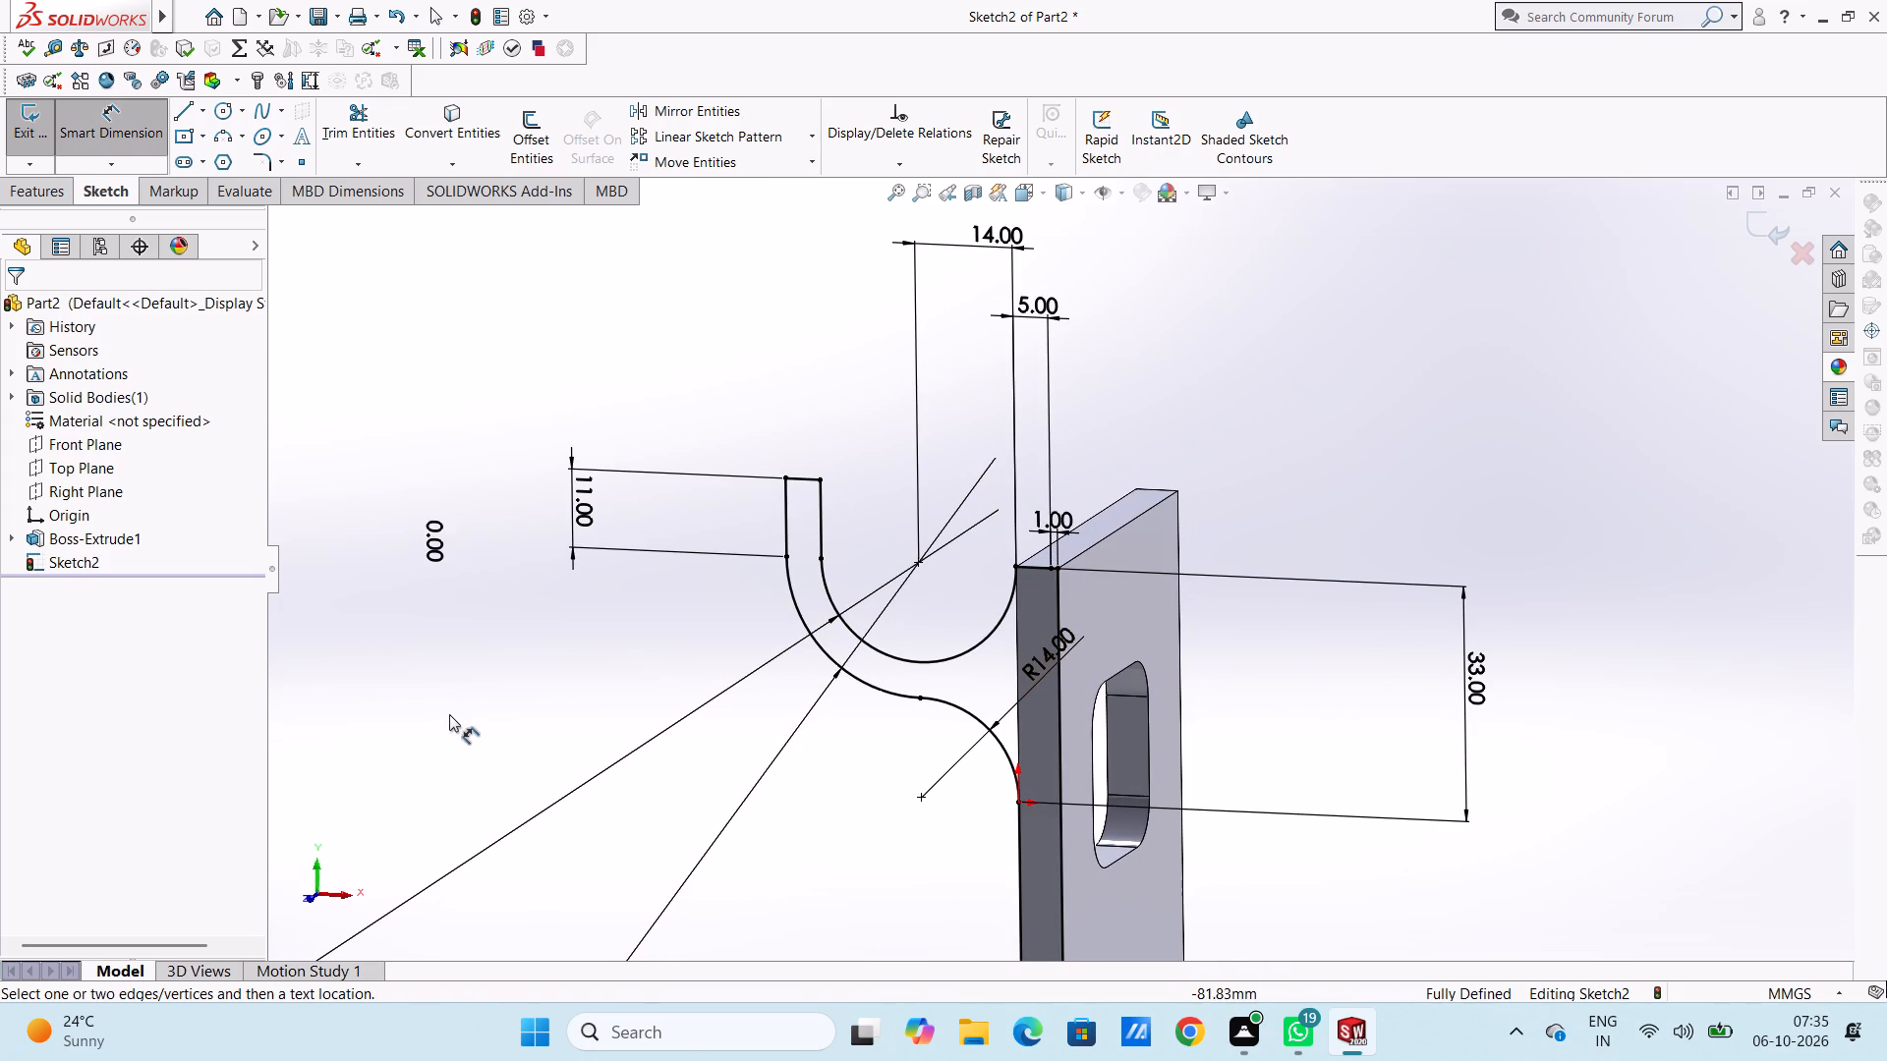
{"action": "left_click", "coordinate": [72, 130]}
{"action": "left_click", "coordinate": [52, 192]}
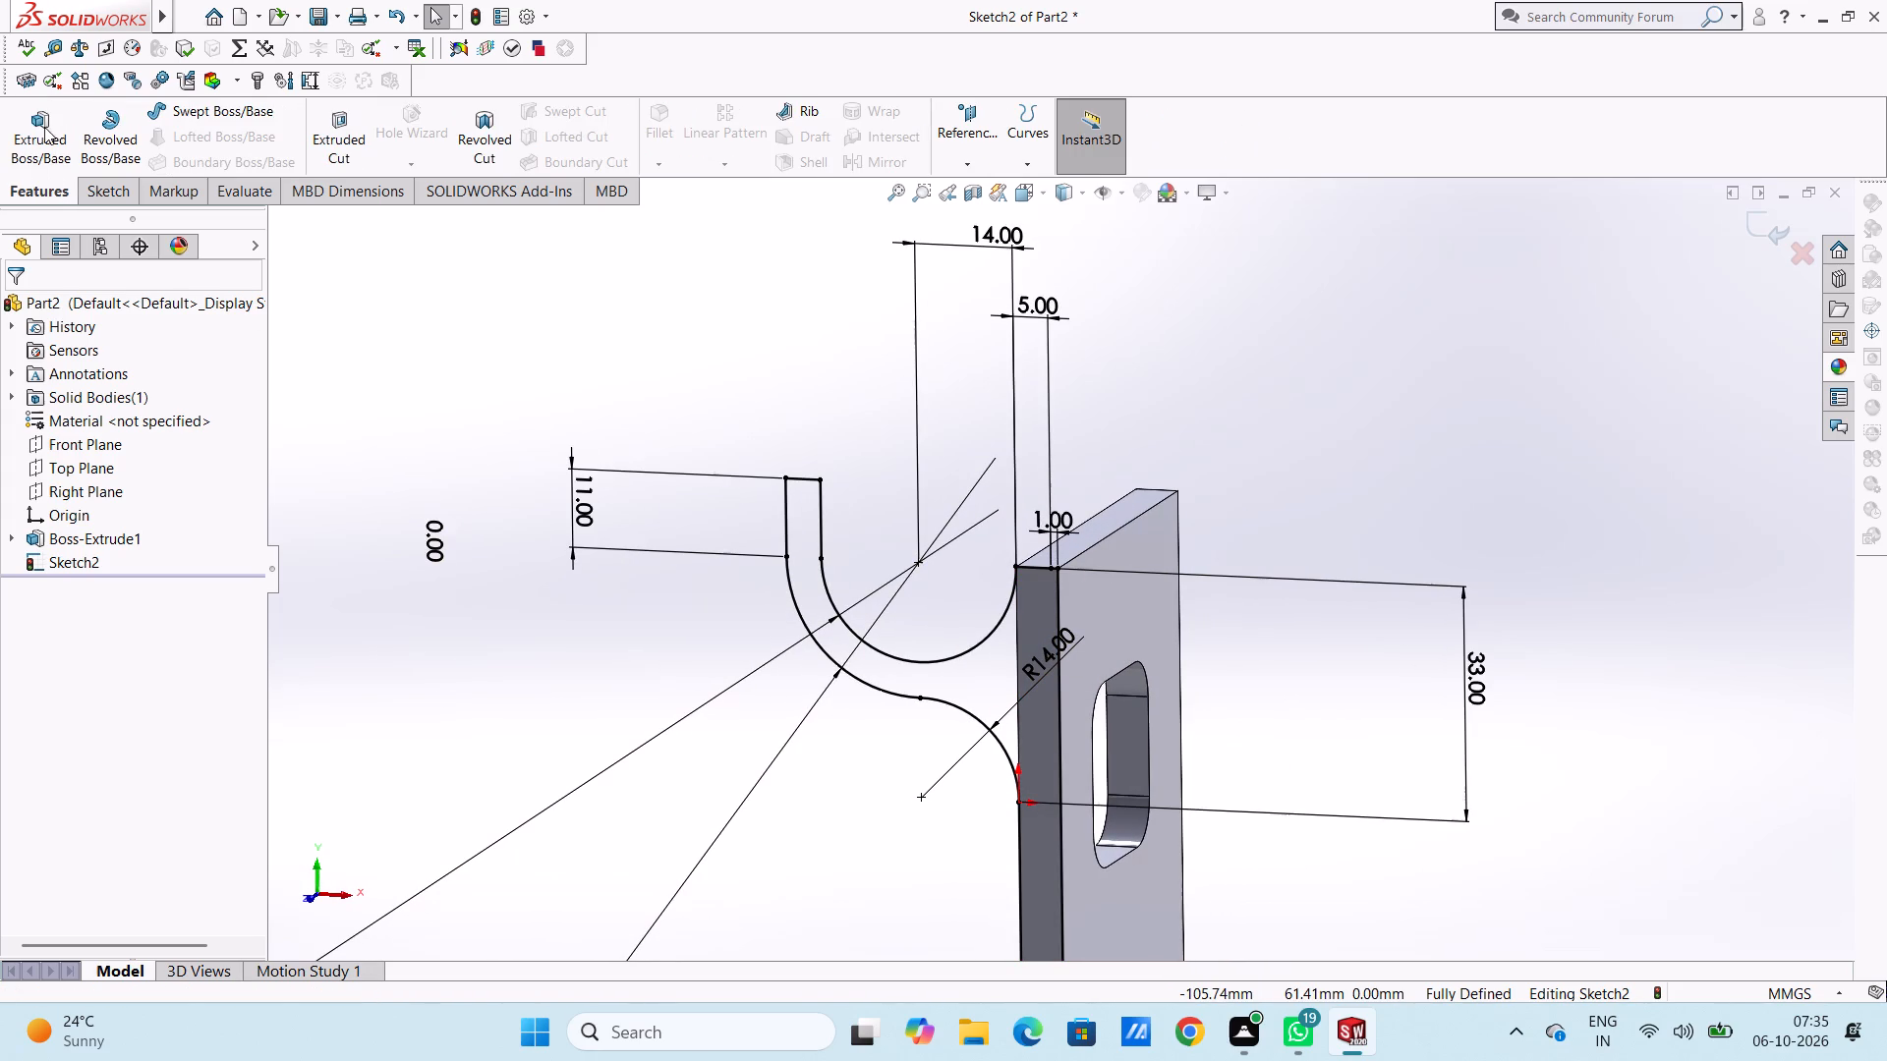
{"action": "left_click", "coordinate": [42, 123]}
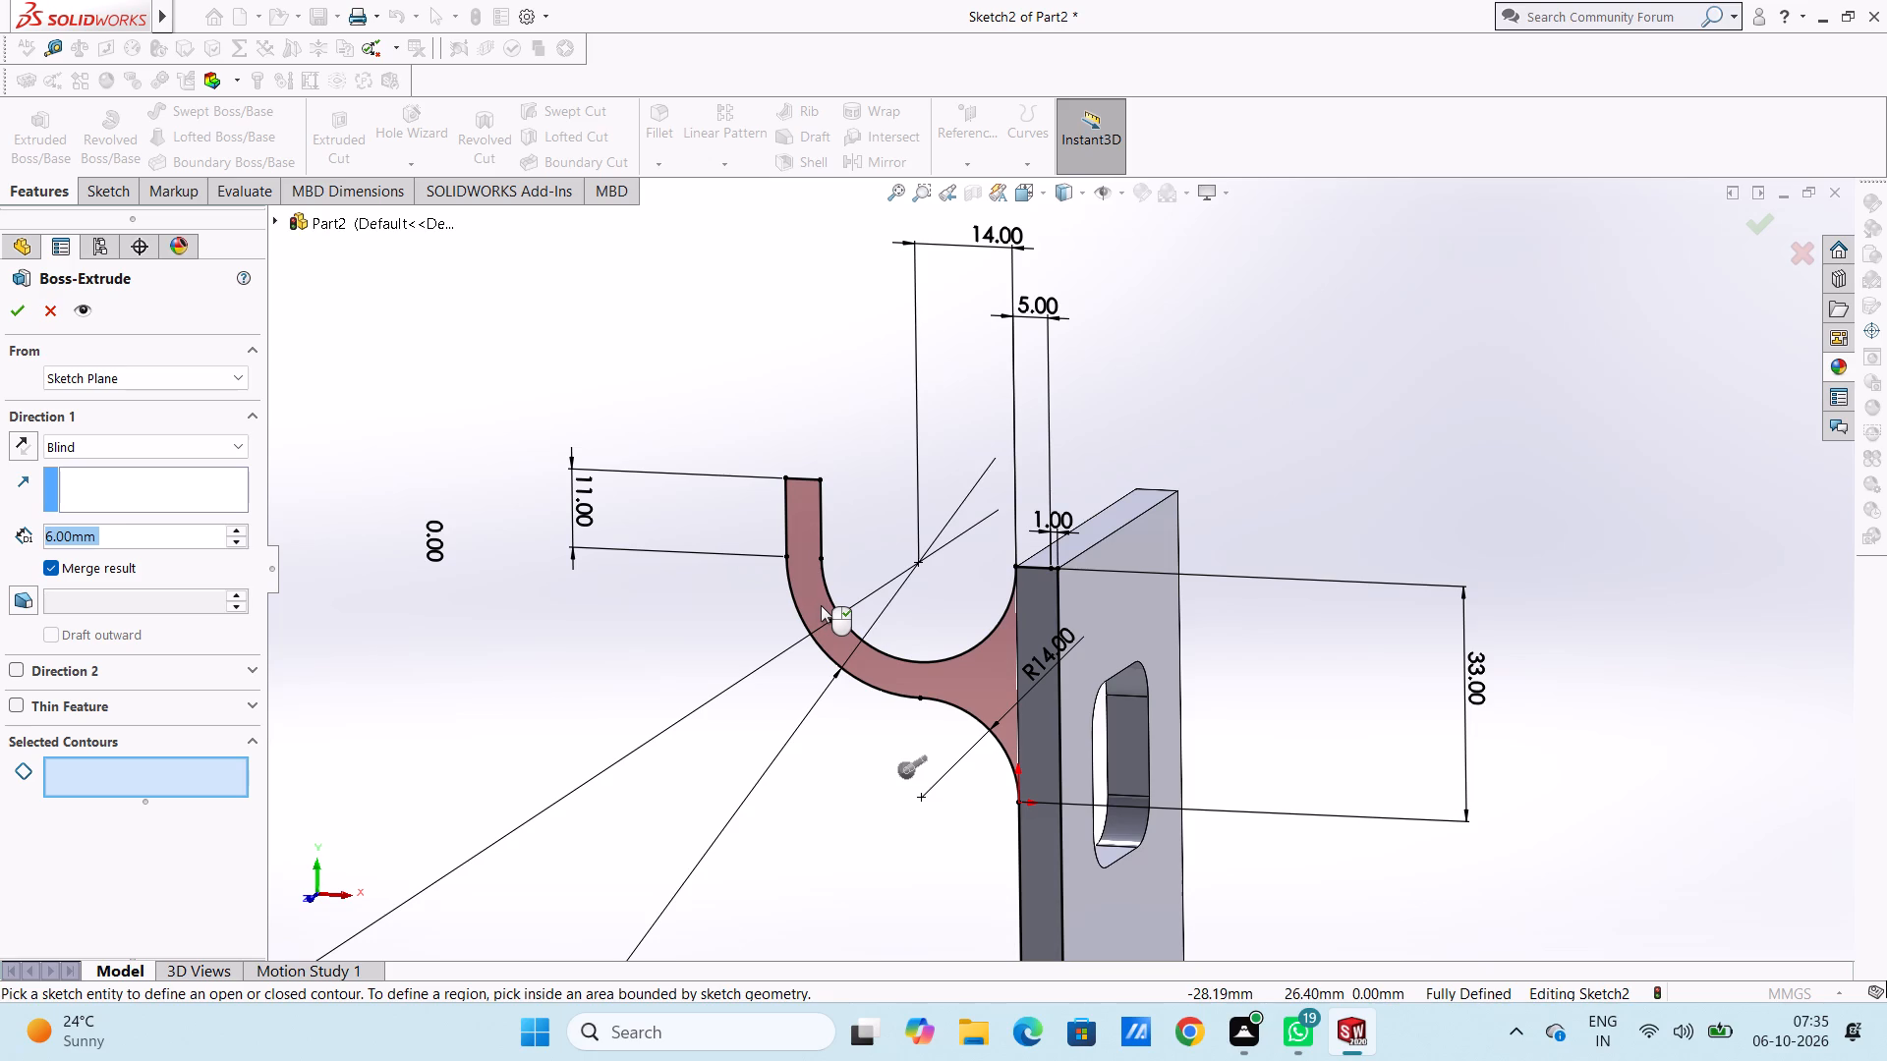
{"action": "left_click", "coordinate": [821, 605]}
{"action": "left_click", "coordinate": [1019, 614]}
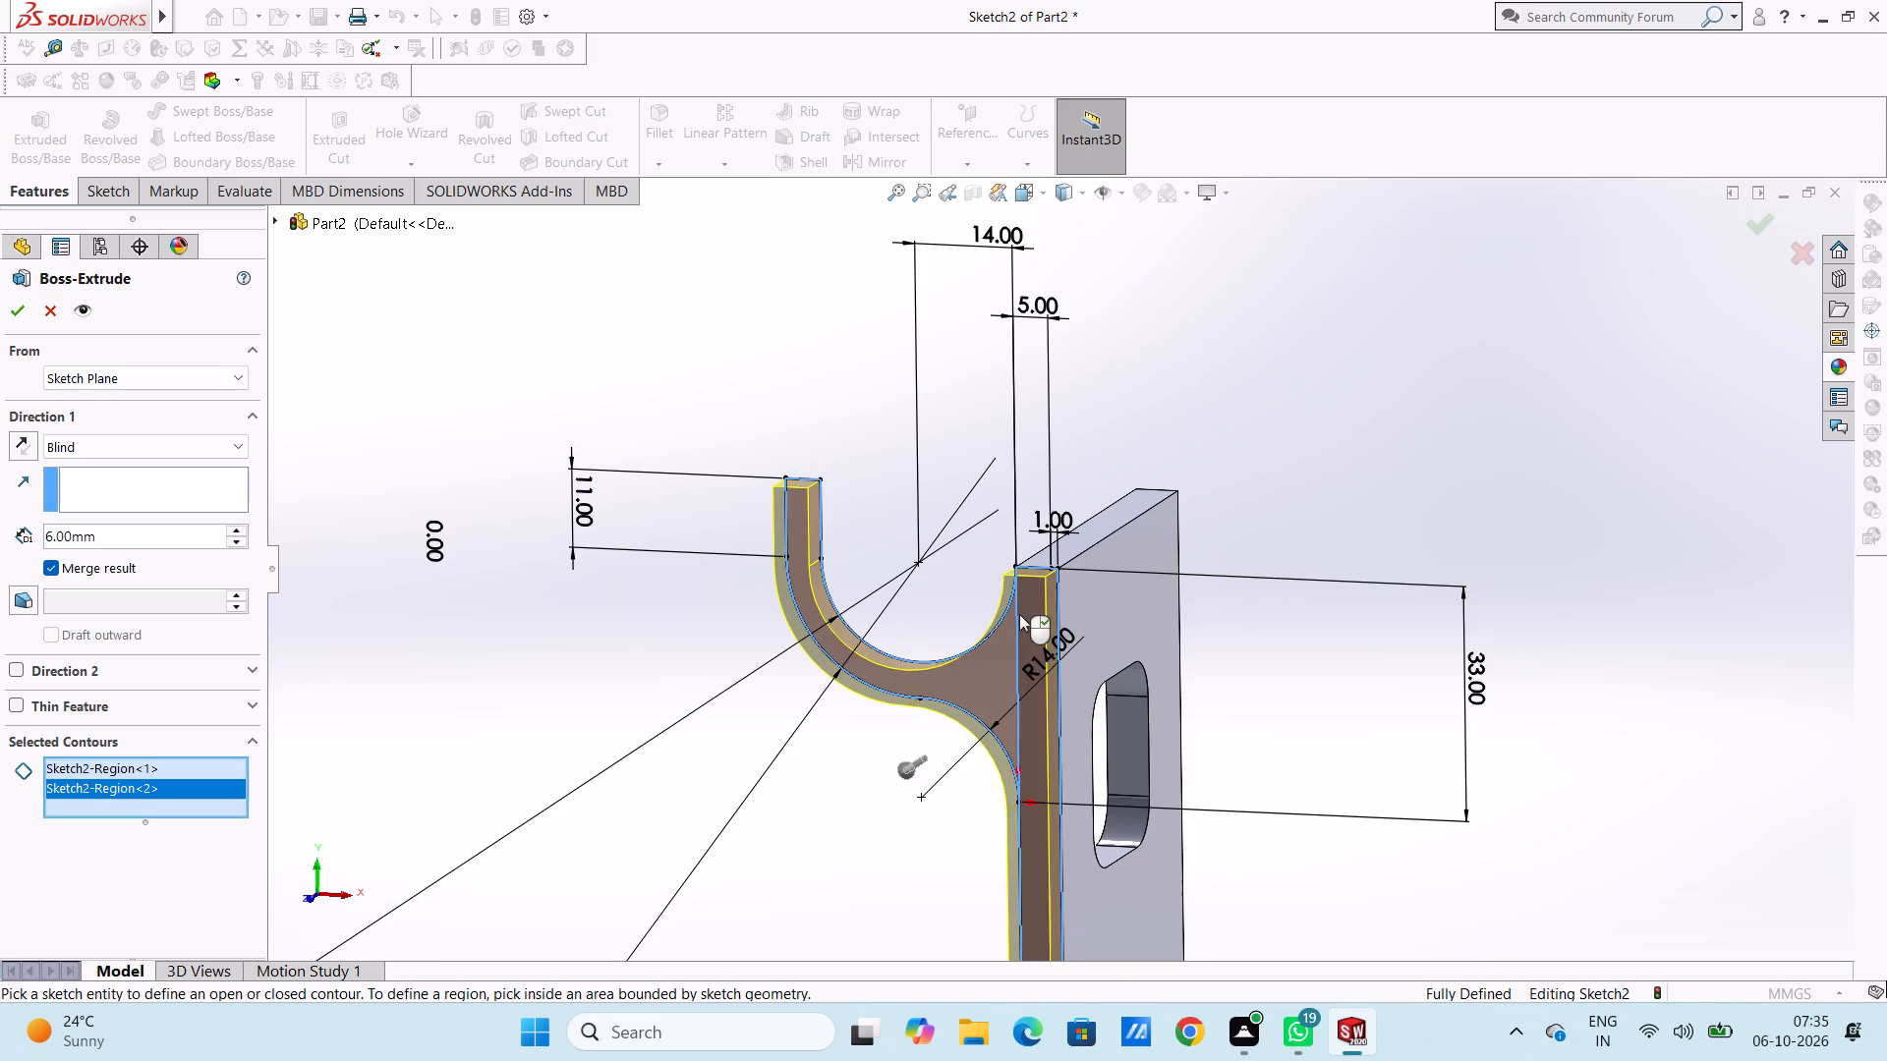
{"action": "middle_click_drag", "start_coordinate": [633, 642], "coordinate": [675, 611]}
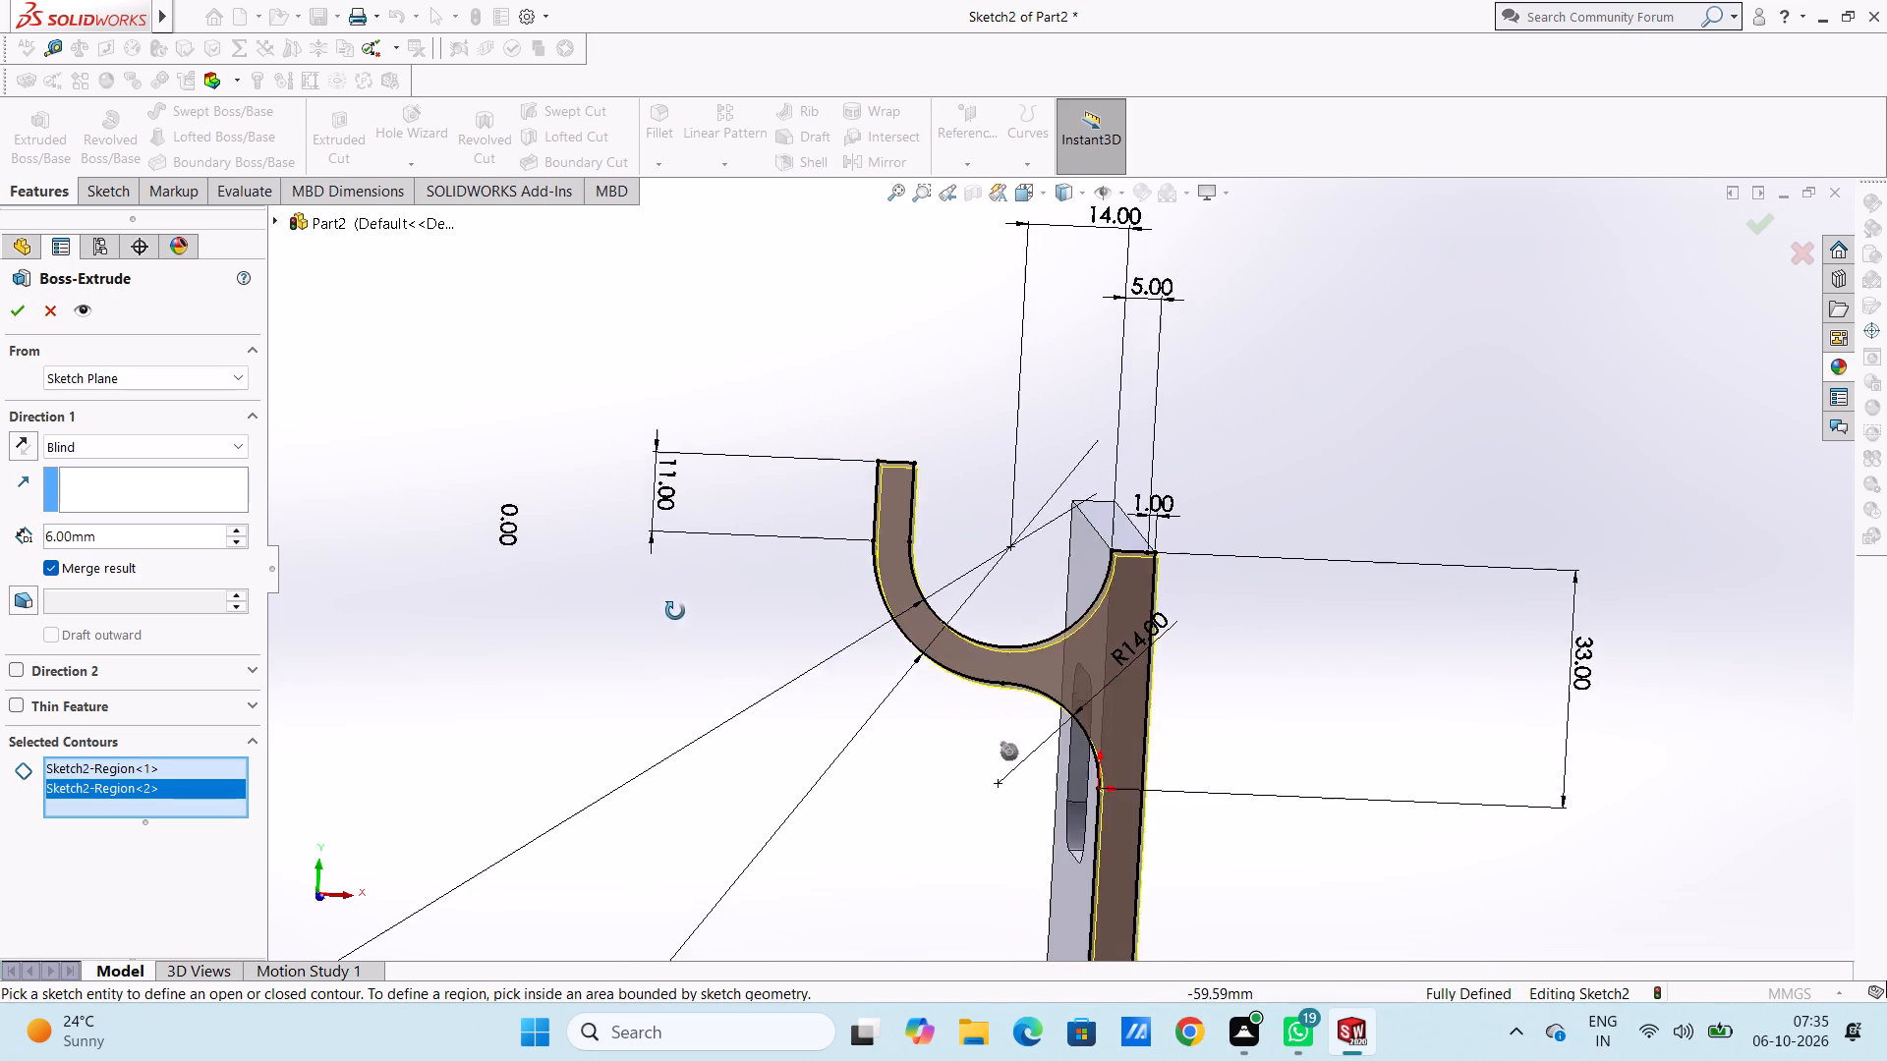
{"action": "middle_click_drag", "start_coordinate": [675, 611], "coordinate": [597, 564]}
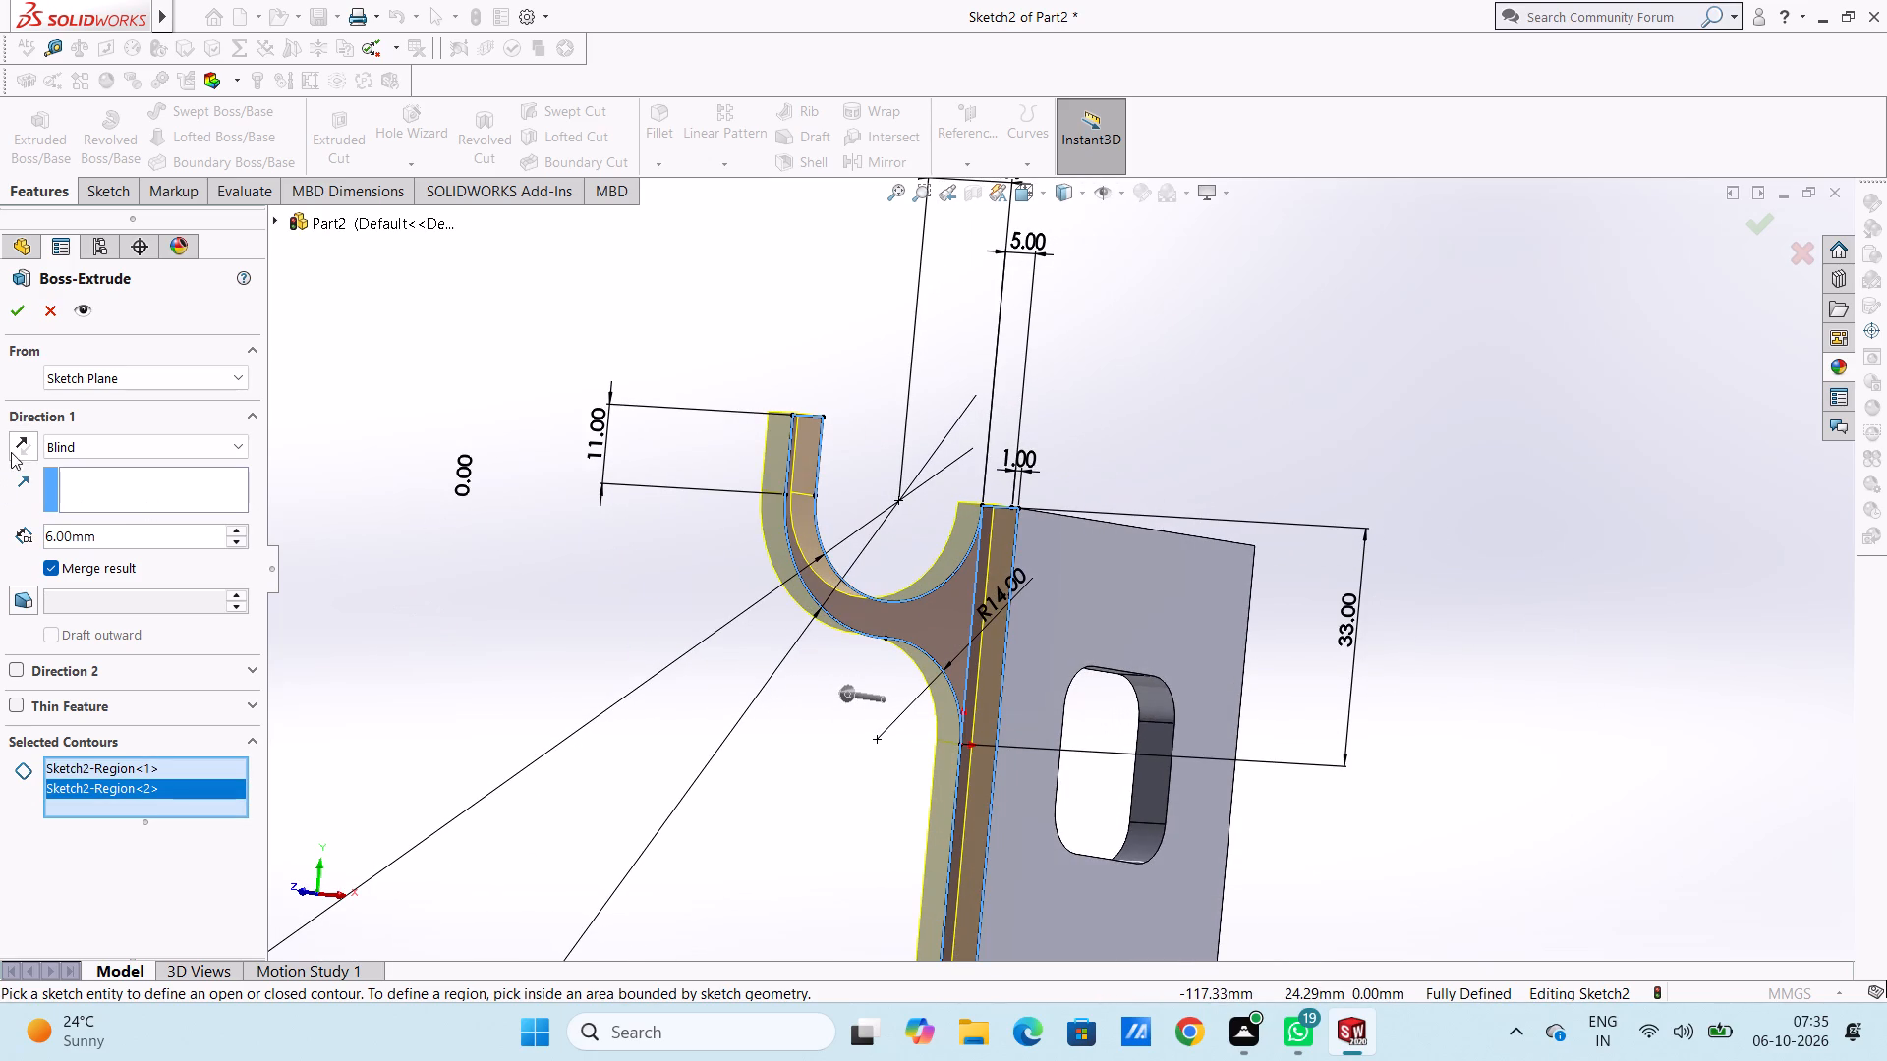
{"action": "left_click", "coordinate": [18, 440]}
{"action": "middle_click_drag", "start_coordinate": [644, 546], "coordinate": [651, 575]}
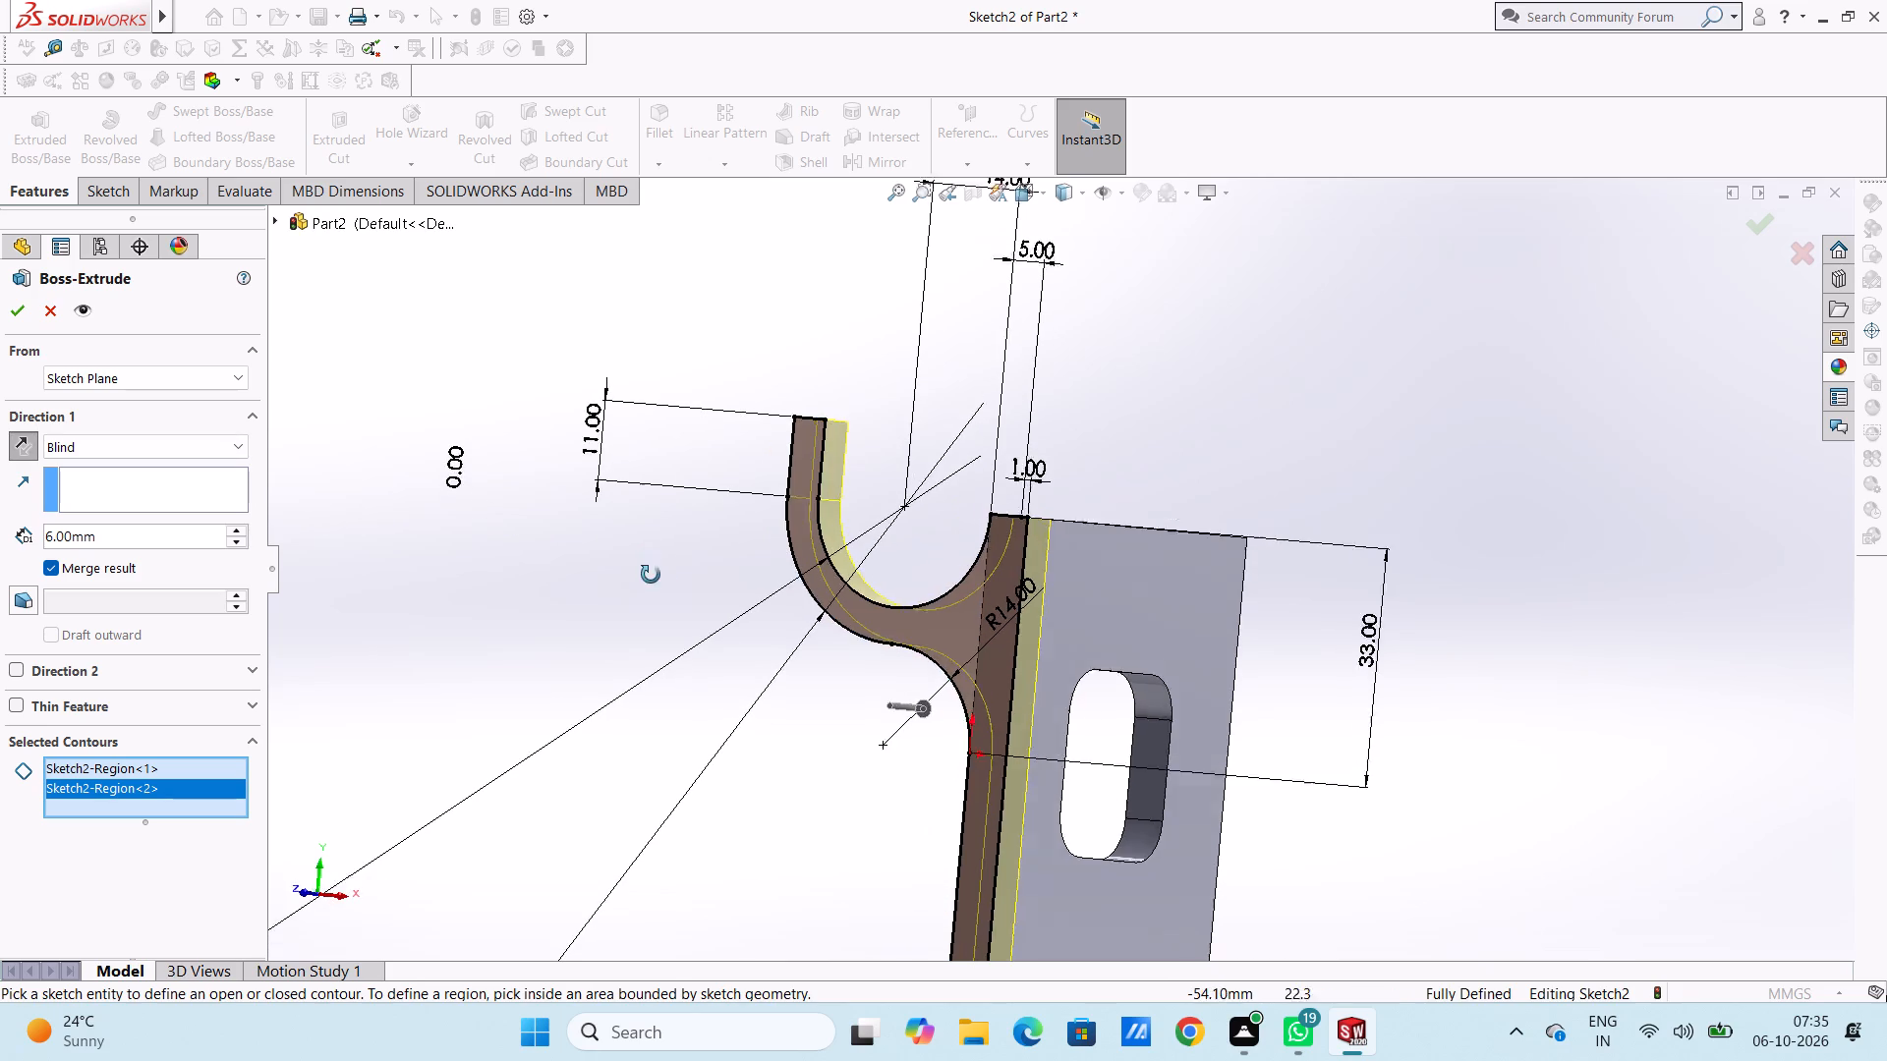
{"action": "middle_click_drag", "start_coordinate": [651, 575], "coordinate": [668, 633]}
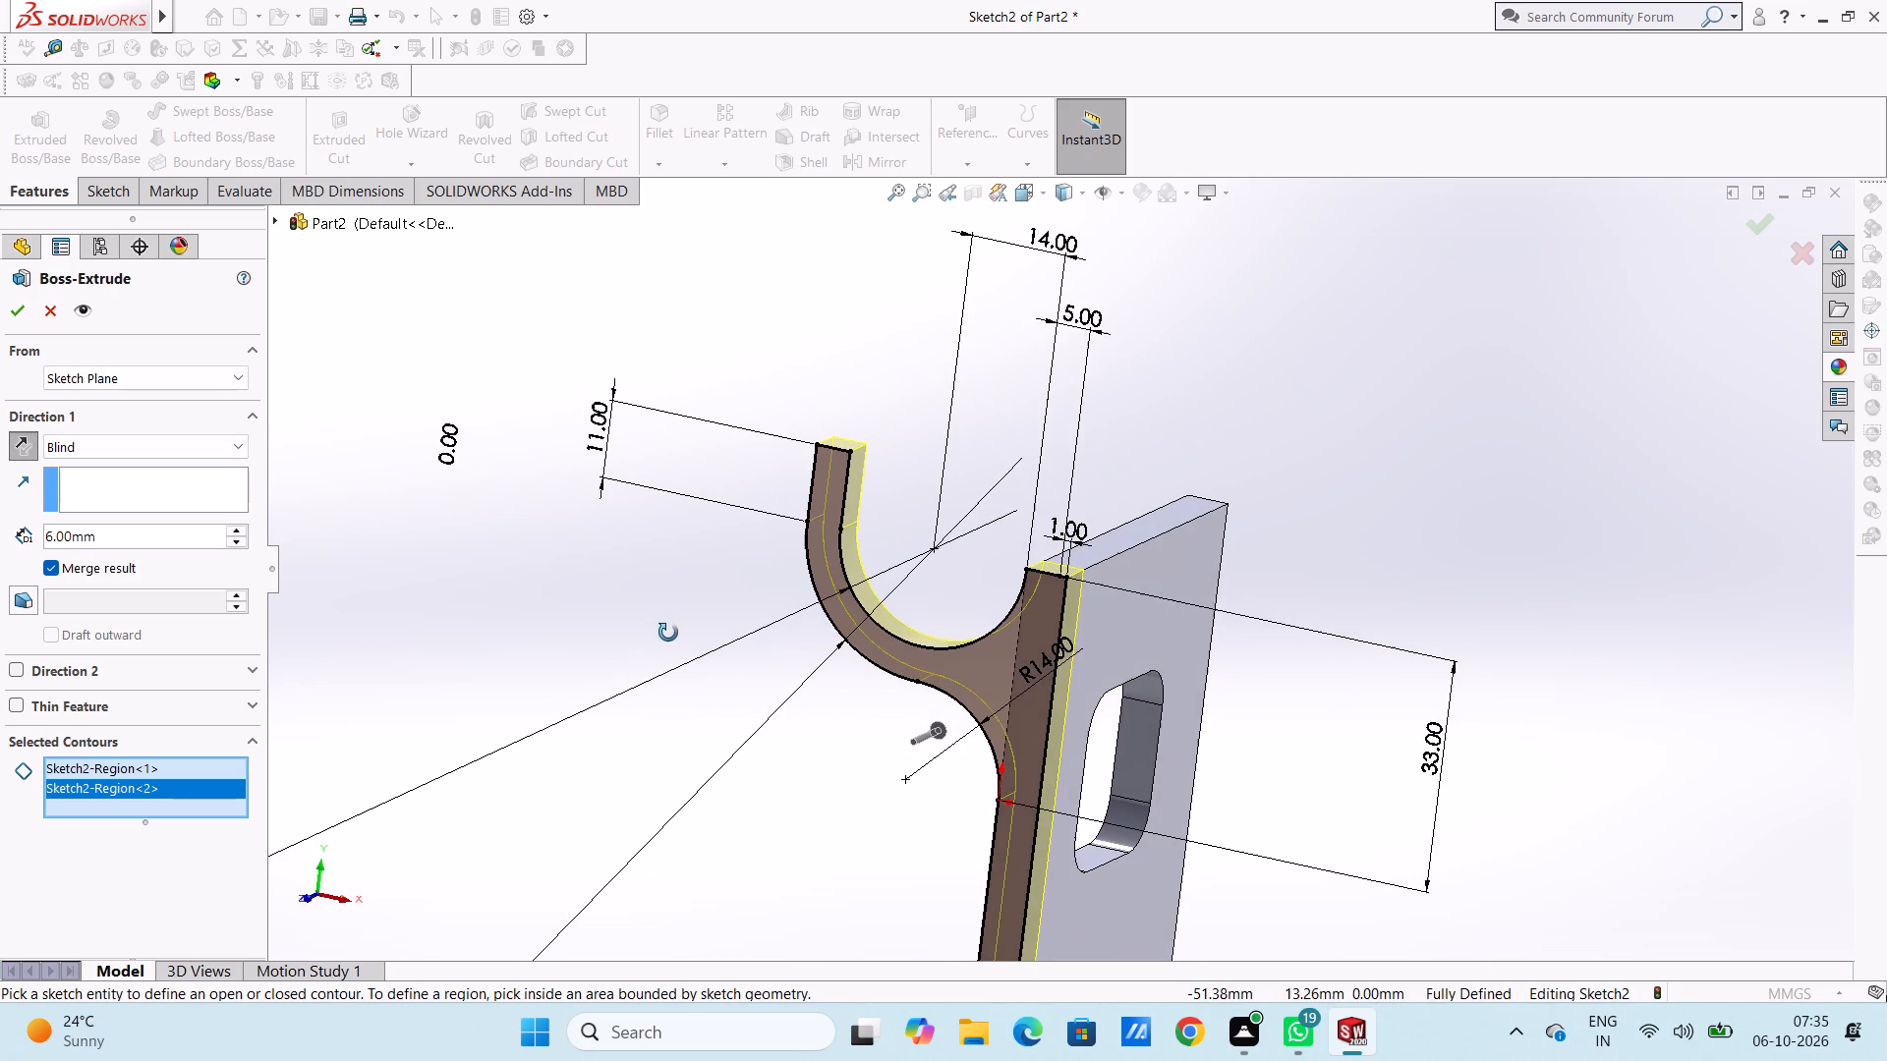
{"action": "middle_click_drag", "start_coordinate": [668, 633], "coordinate": [630, 640]}
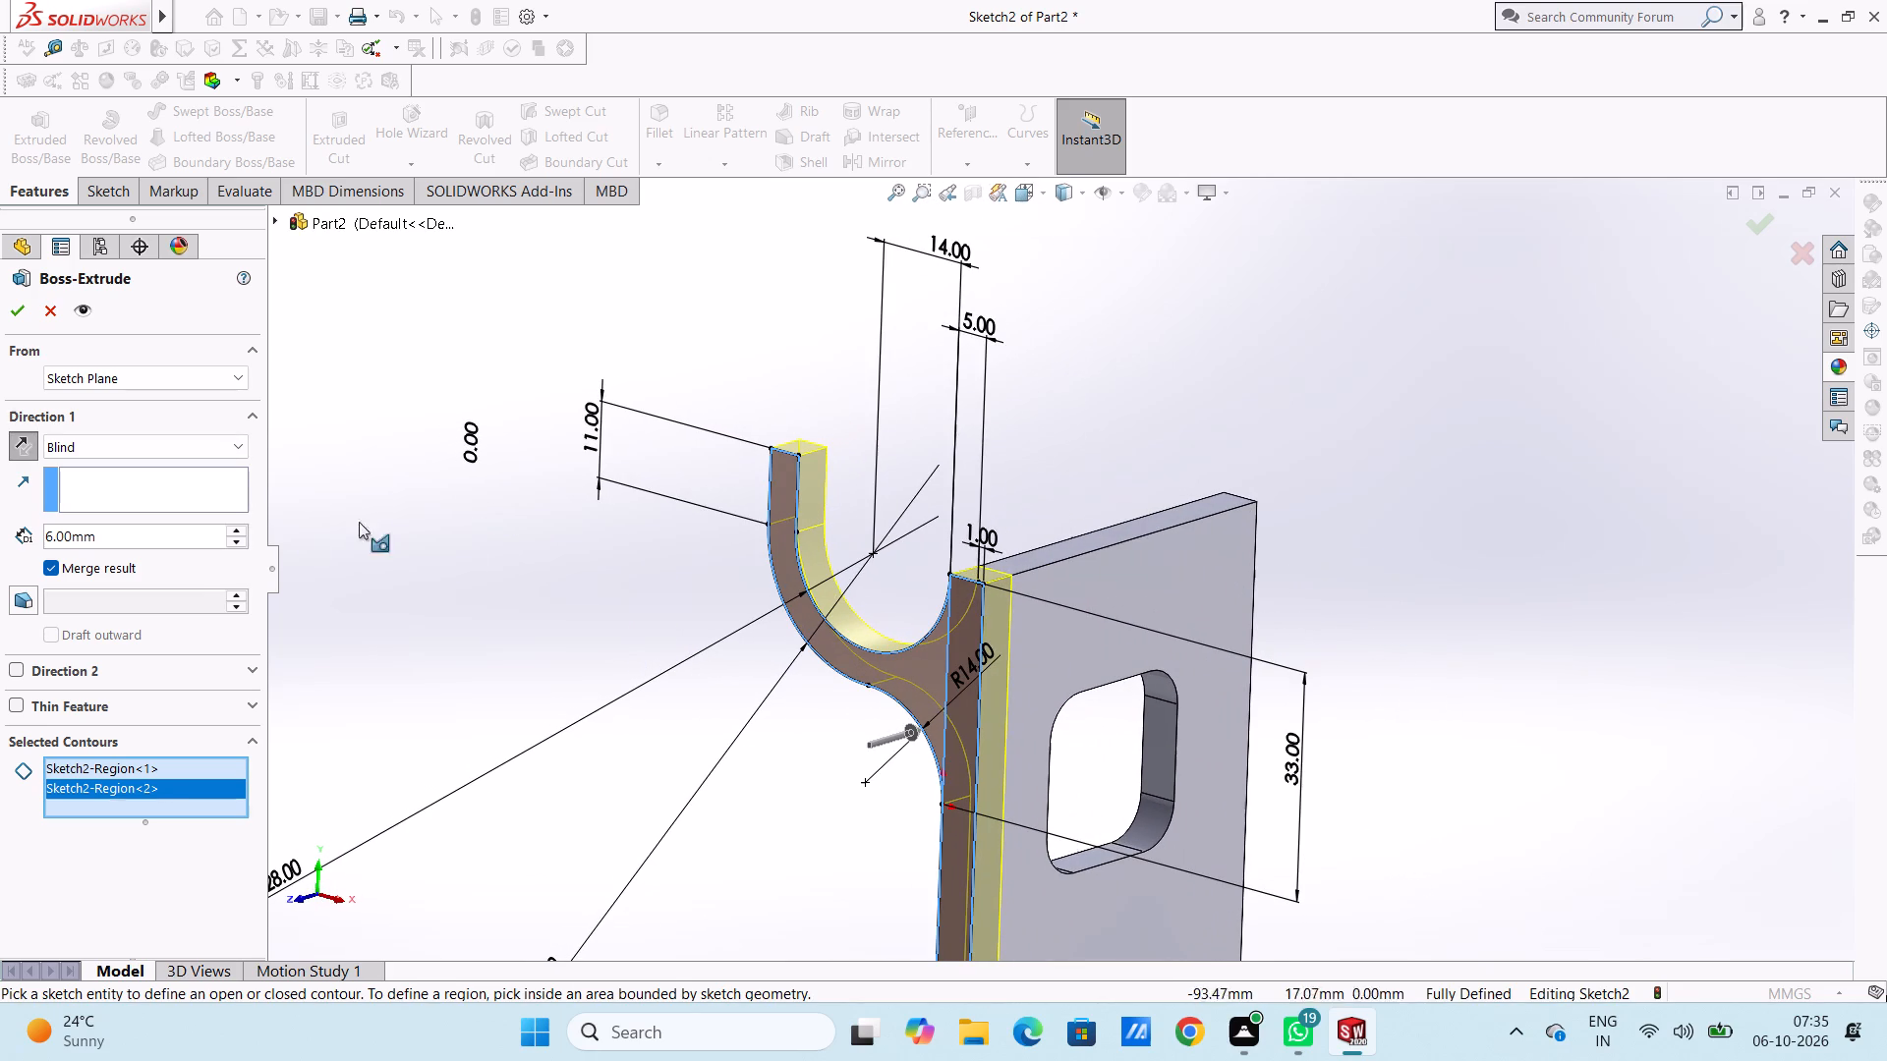
{"action": "double_click", "coordinate": [190, 540]}
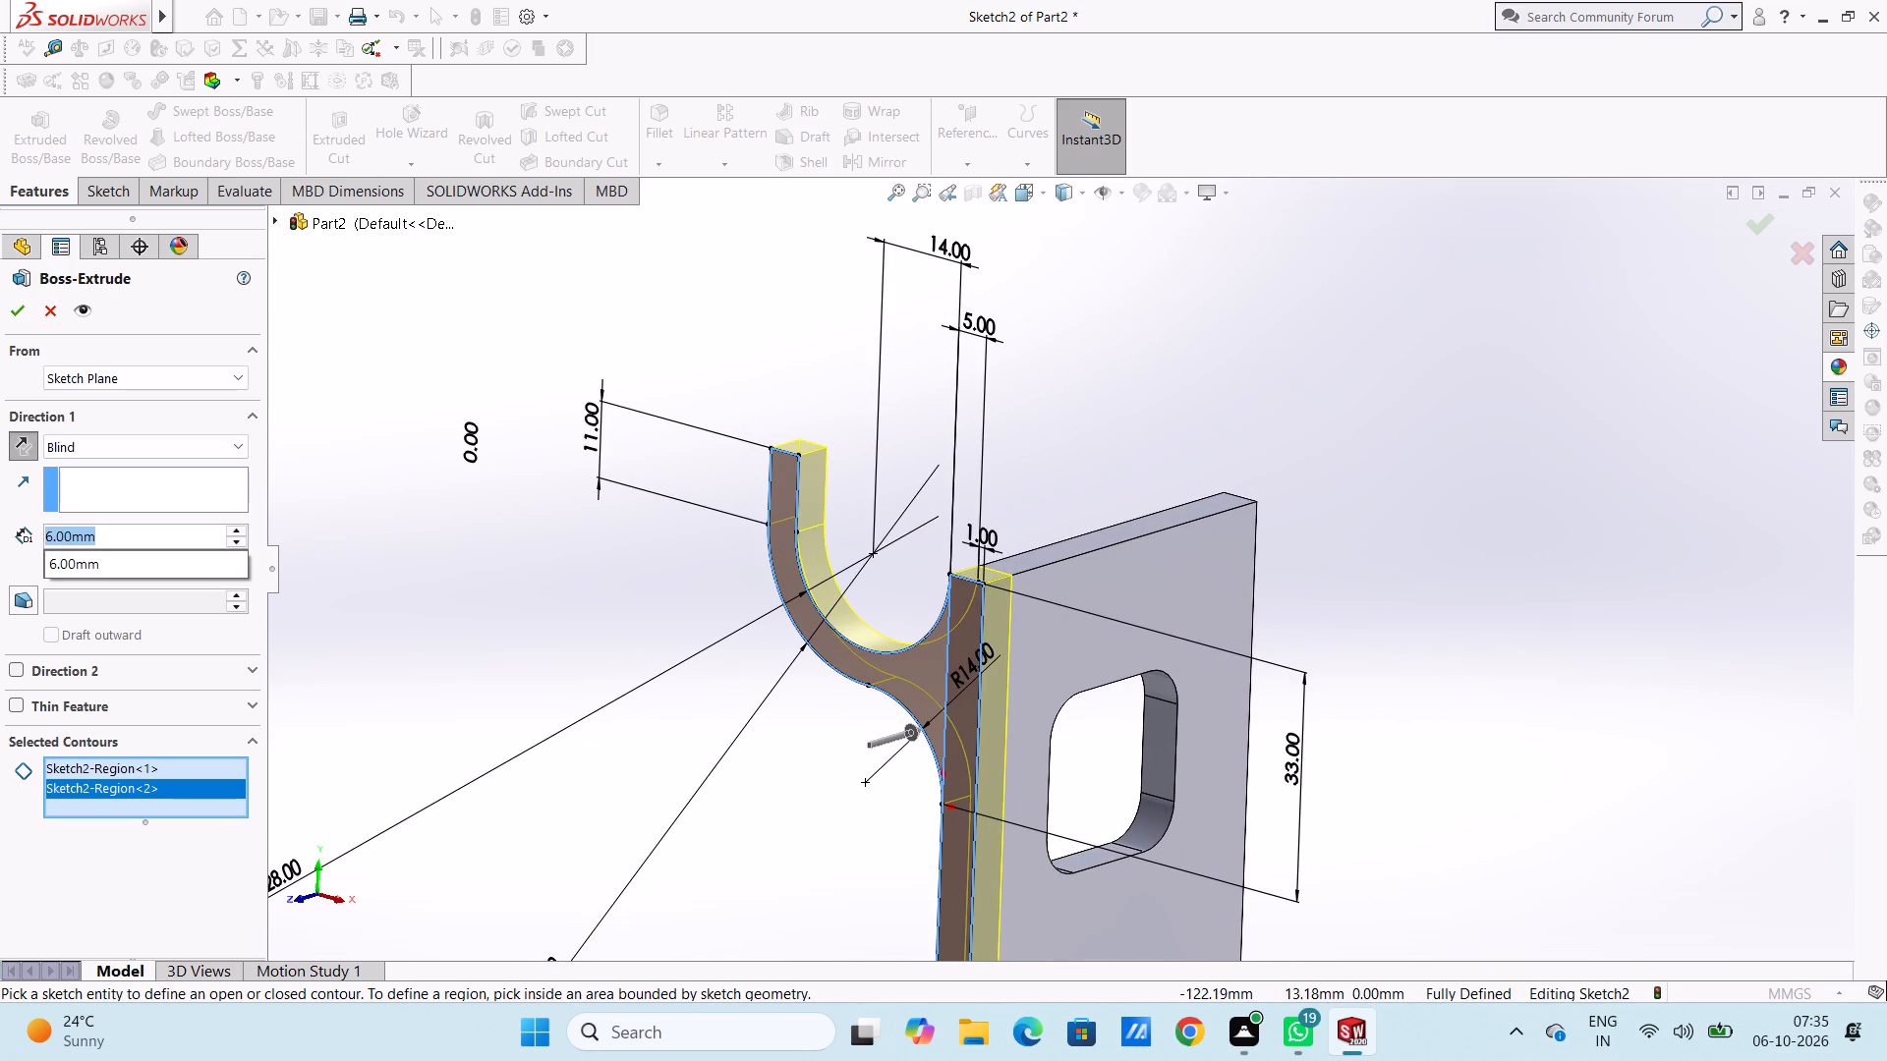
{"action": "type", "text": "58"}
{"action": "key", "text": "Return"}
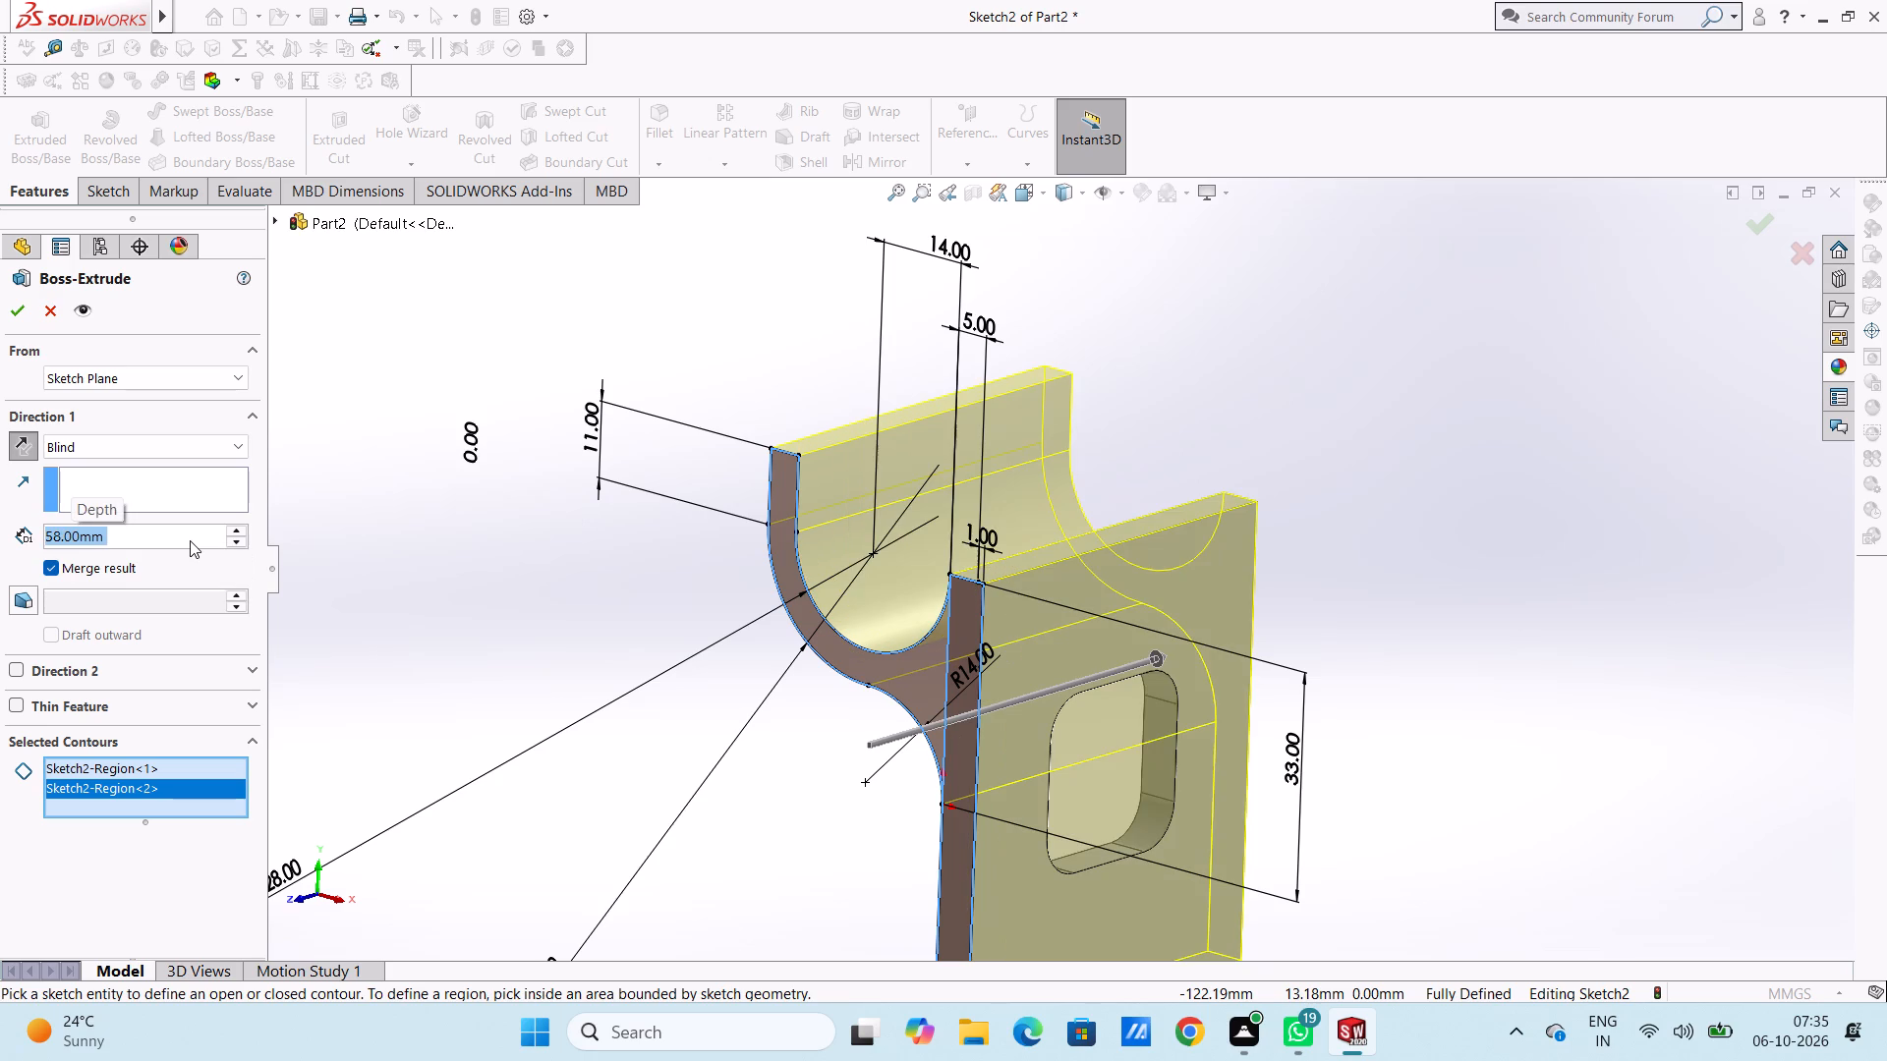
{"action": "left_click", "coordinate": [25, 316]}
{"action": "left_click", "coordinate": [473, 586]}
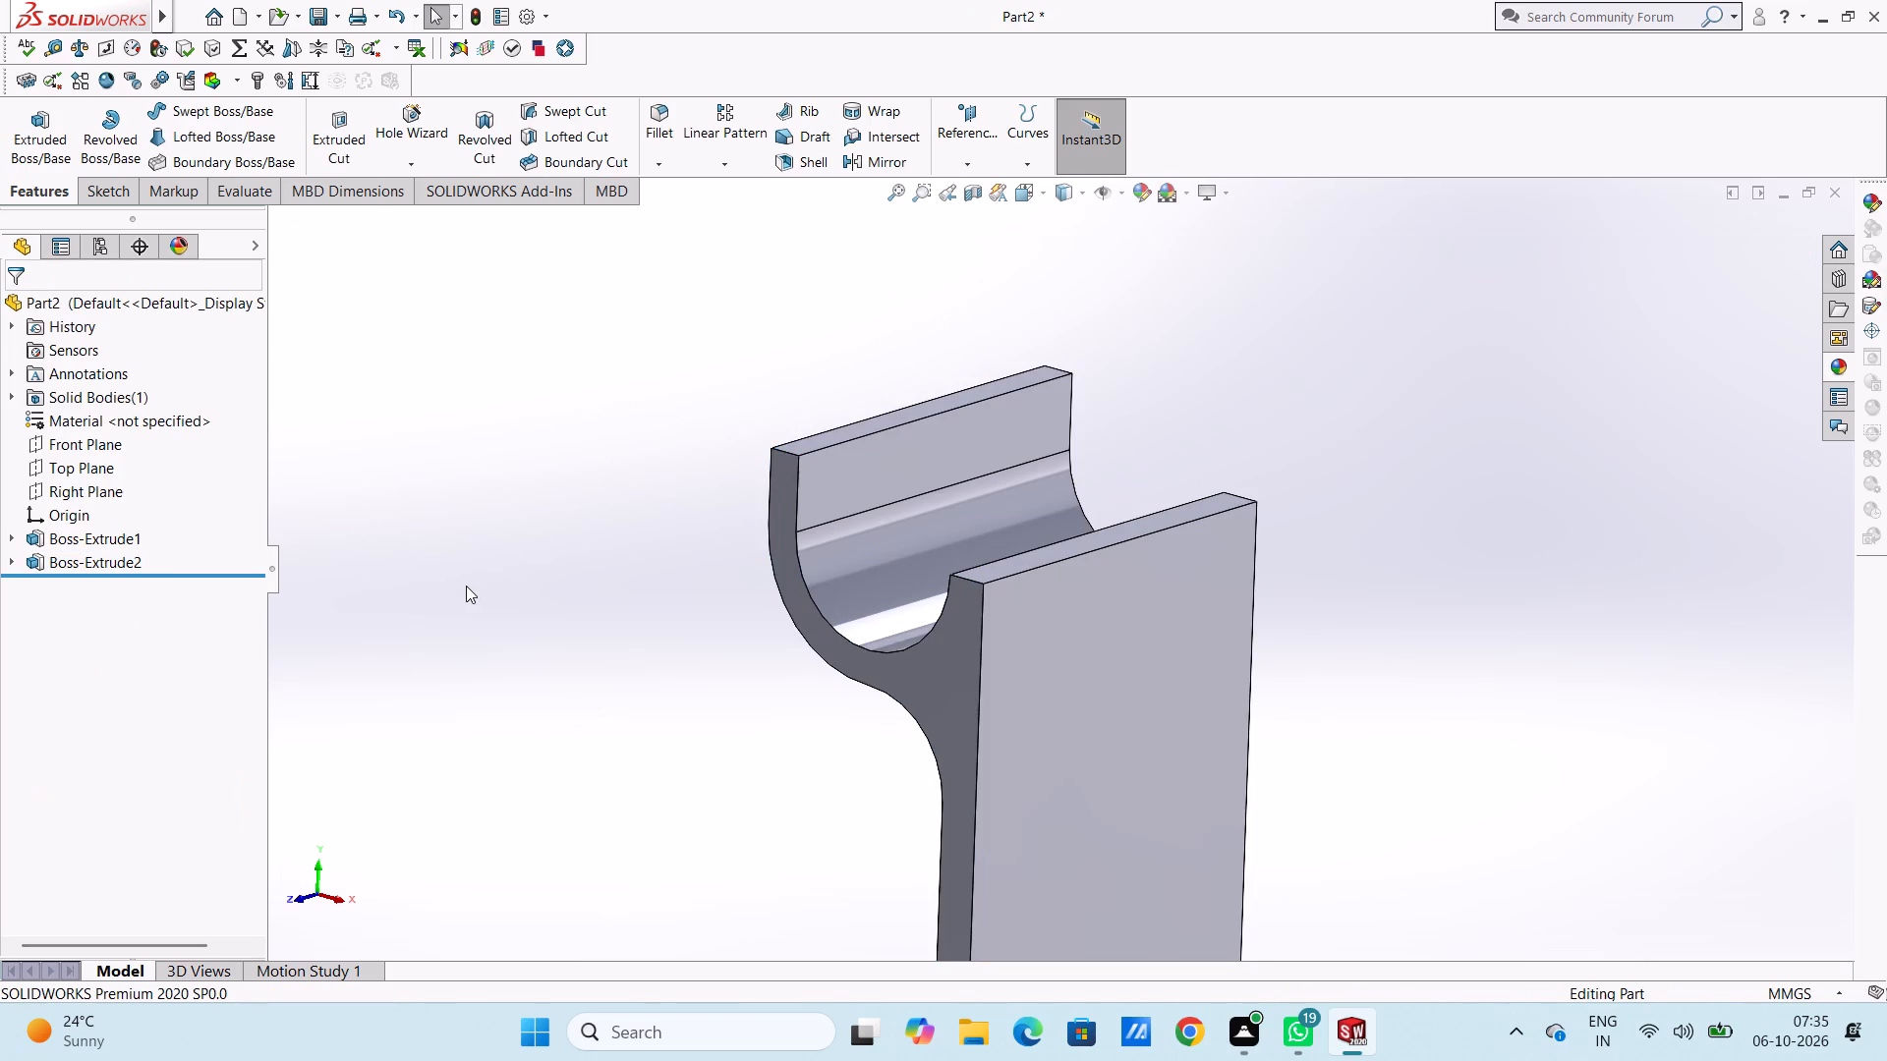
Examine the extruded hook and plate from several angles and from the front.
{"action": "middle_click_drag", "start_coordinate": [468, 584], "coordinate": [532, 554]}
{"action": "scroll", "coordinate": [517, 557], "scroll_direction": "up", "scroll_amount": 4}
{"action": "middle_click_drag", "start_coordinate": [724, 752], "coordinate": [706, 738]}
{"action": "scroll", "coordinate": [724, 751], "scroll_direction": "up", "scroll_amount": 1}
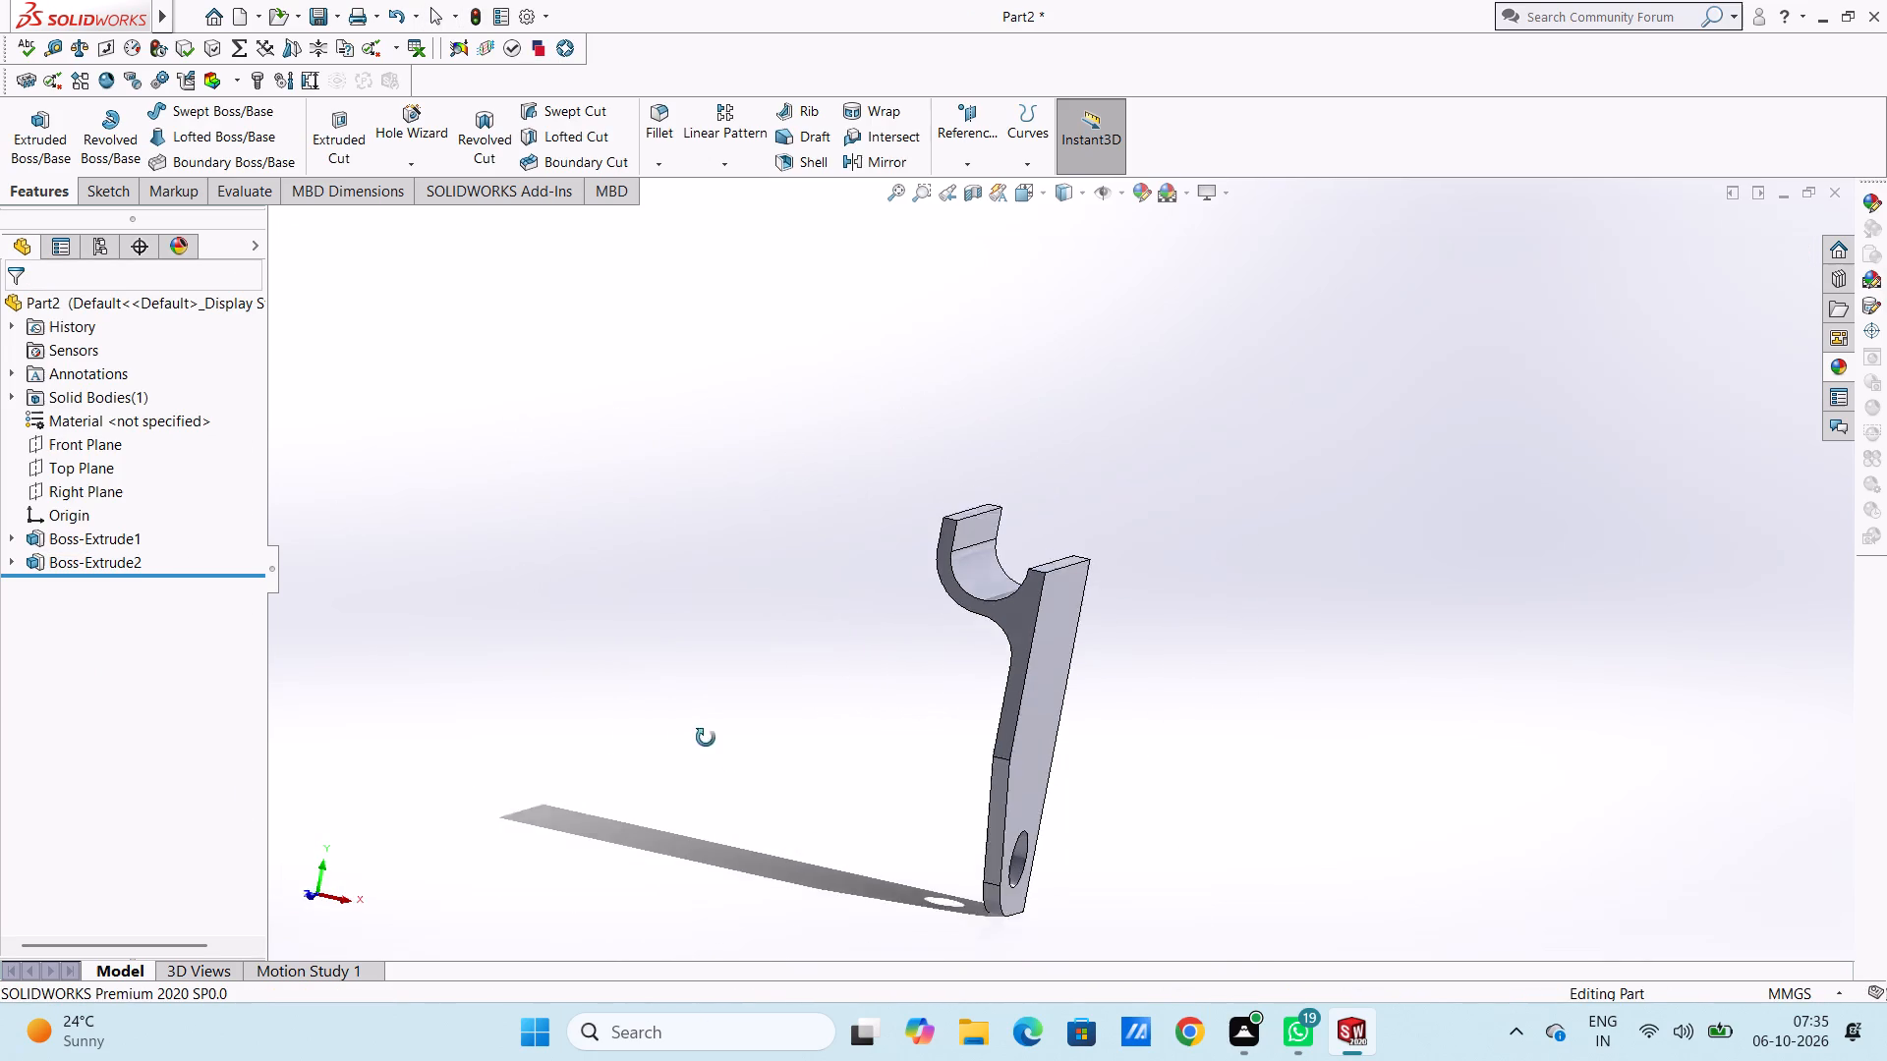
{"action": "middle_click_drag", "start_coordinate": [706, 738], "coordinate": [600, 674]}
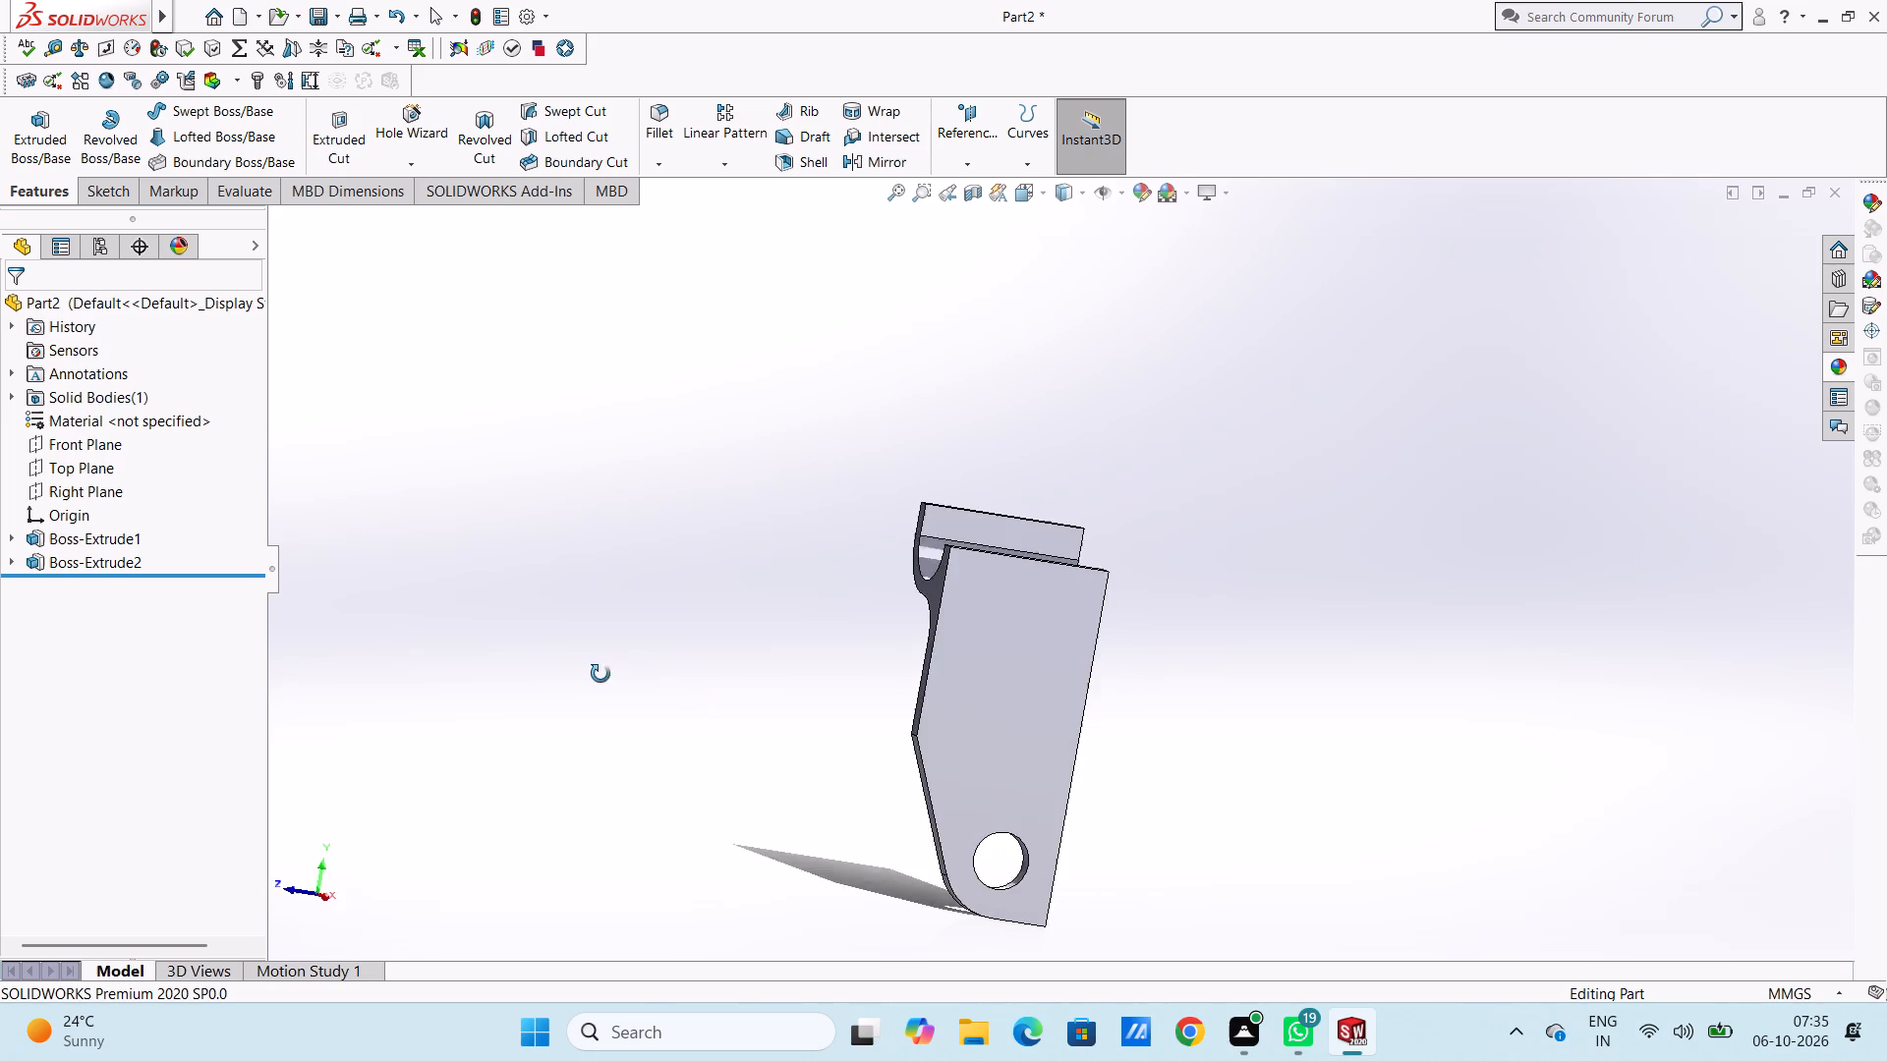
{"action": "middle_click_drag", "start_coordinate": [600, 674], "coordinate": [772, 761]}
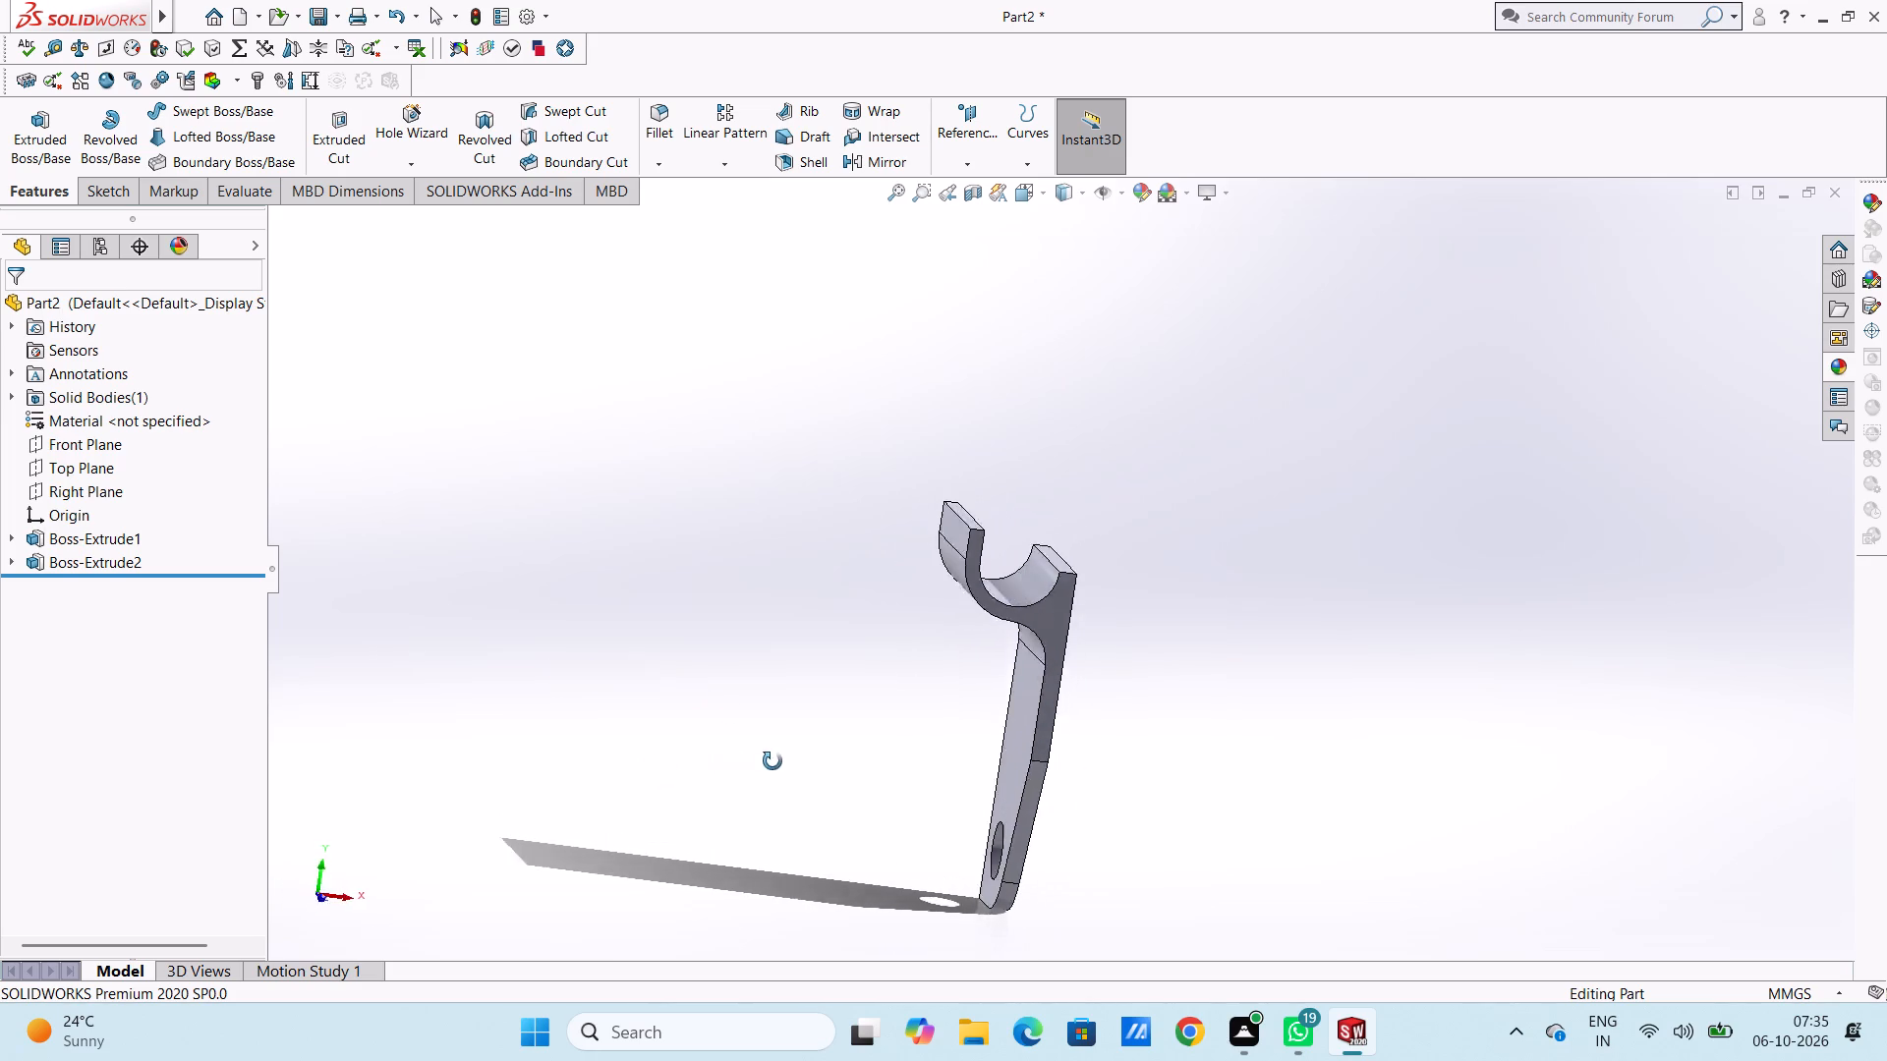
{"action": "middle_click_drag", "start_coordinate": [772, 761], "coordinate": [742, 713]}
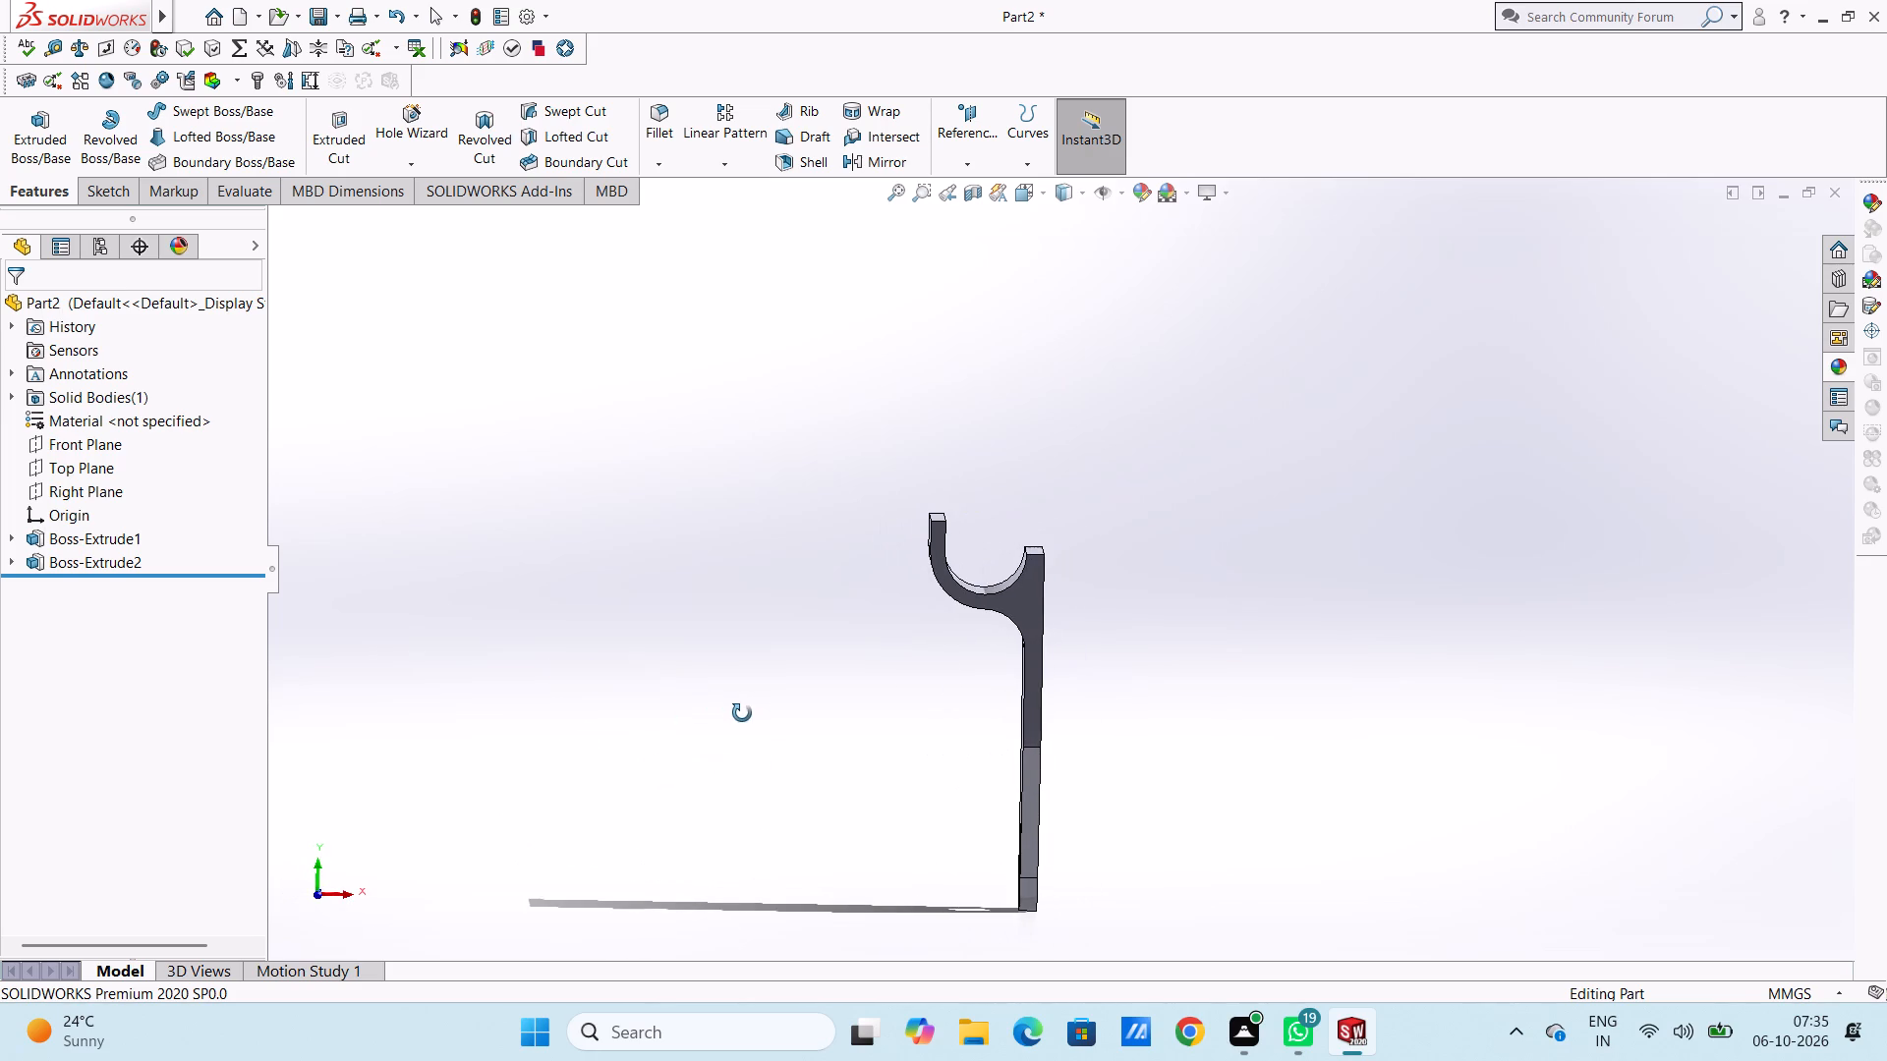
{"action": "middle_click_drag", "start_coordinate": [742, 713], "coordinate": [709, 717]}
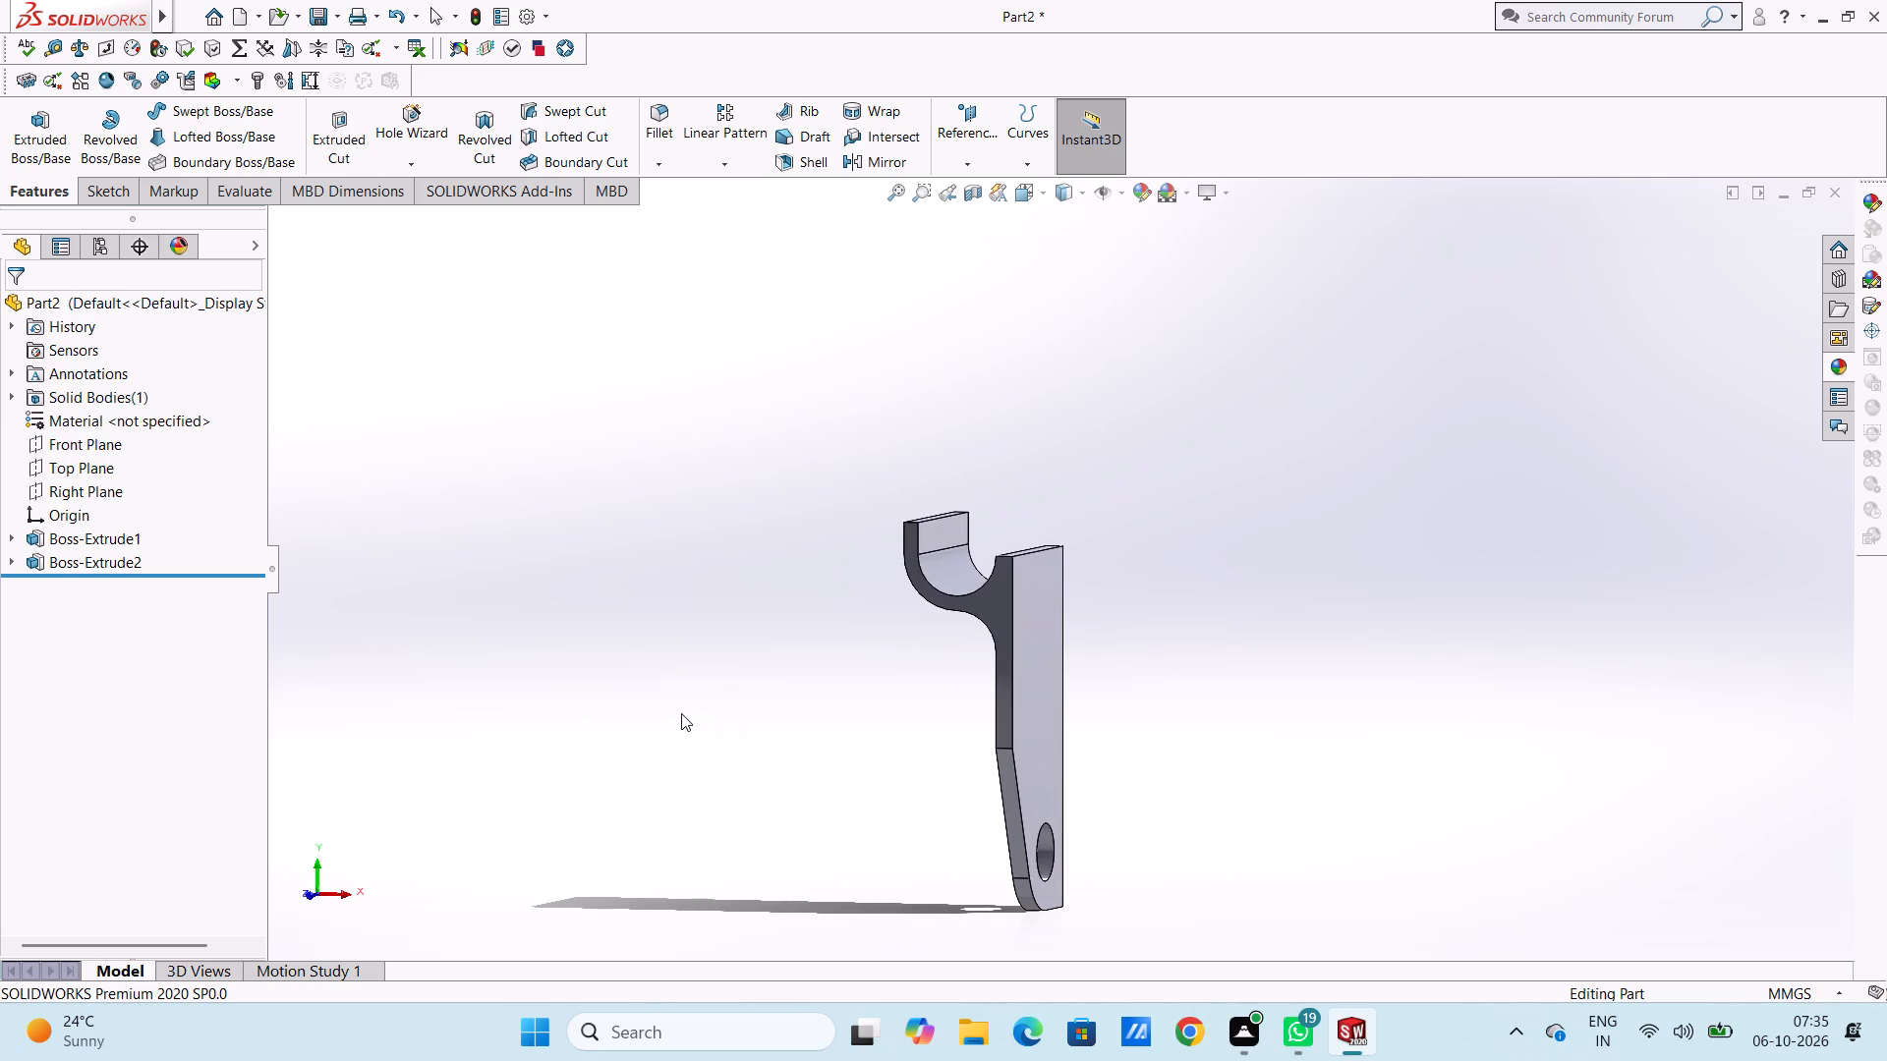
{"action": "key", "text": "ctrl+1"}
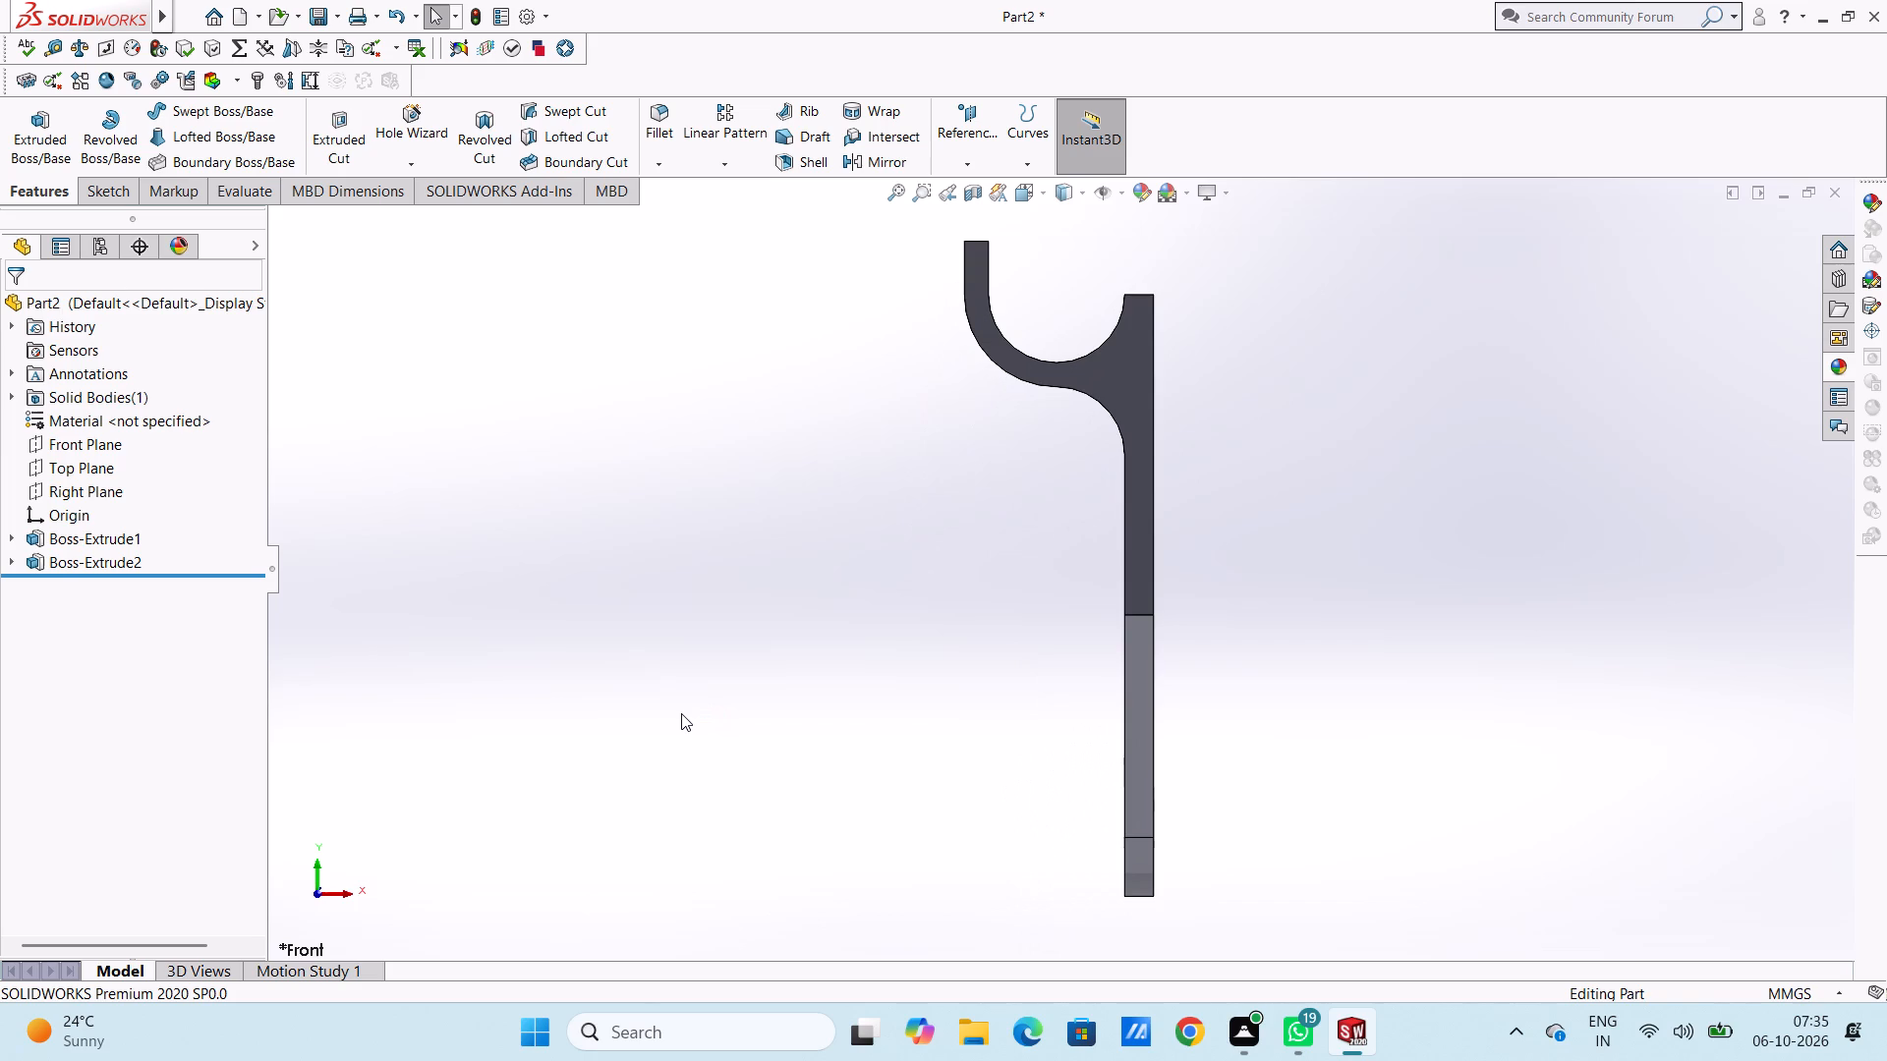
Sketch a centre rectangle 26 mm high and 27 mm wide on the plate's flat outer face, vertically aligned with the origin.
{"action": "key", "text": "ctrl+4"}
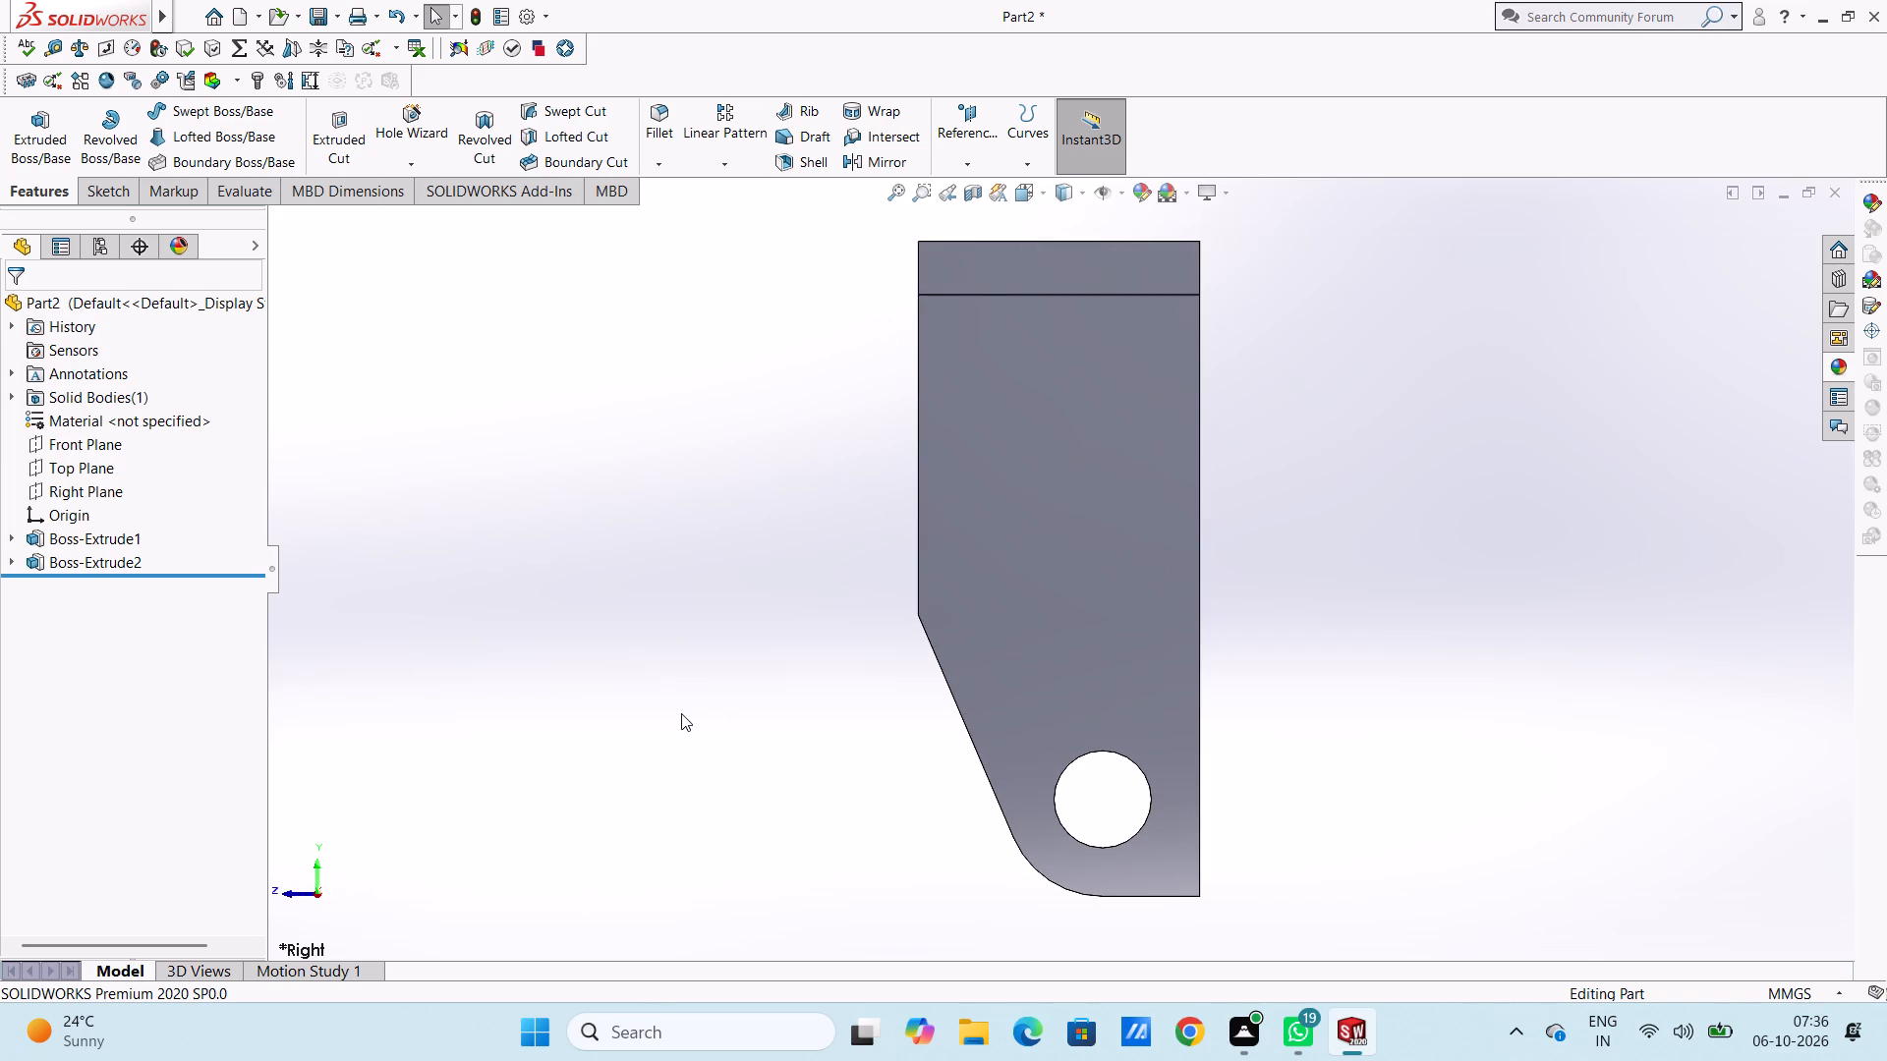
{"action": "left_click", "coordinate": [1088, 486]}
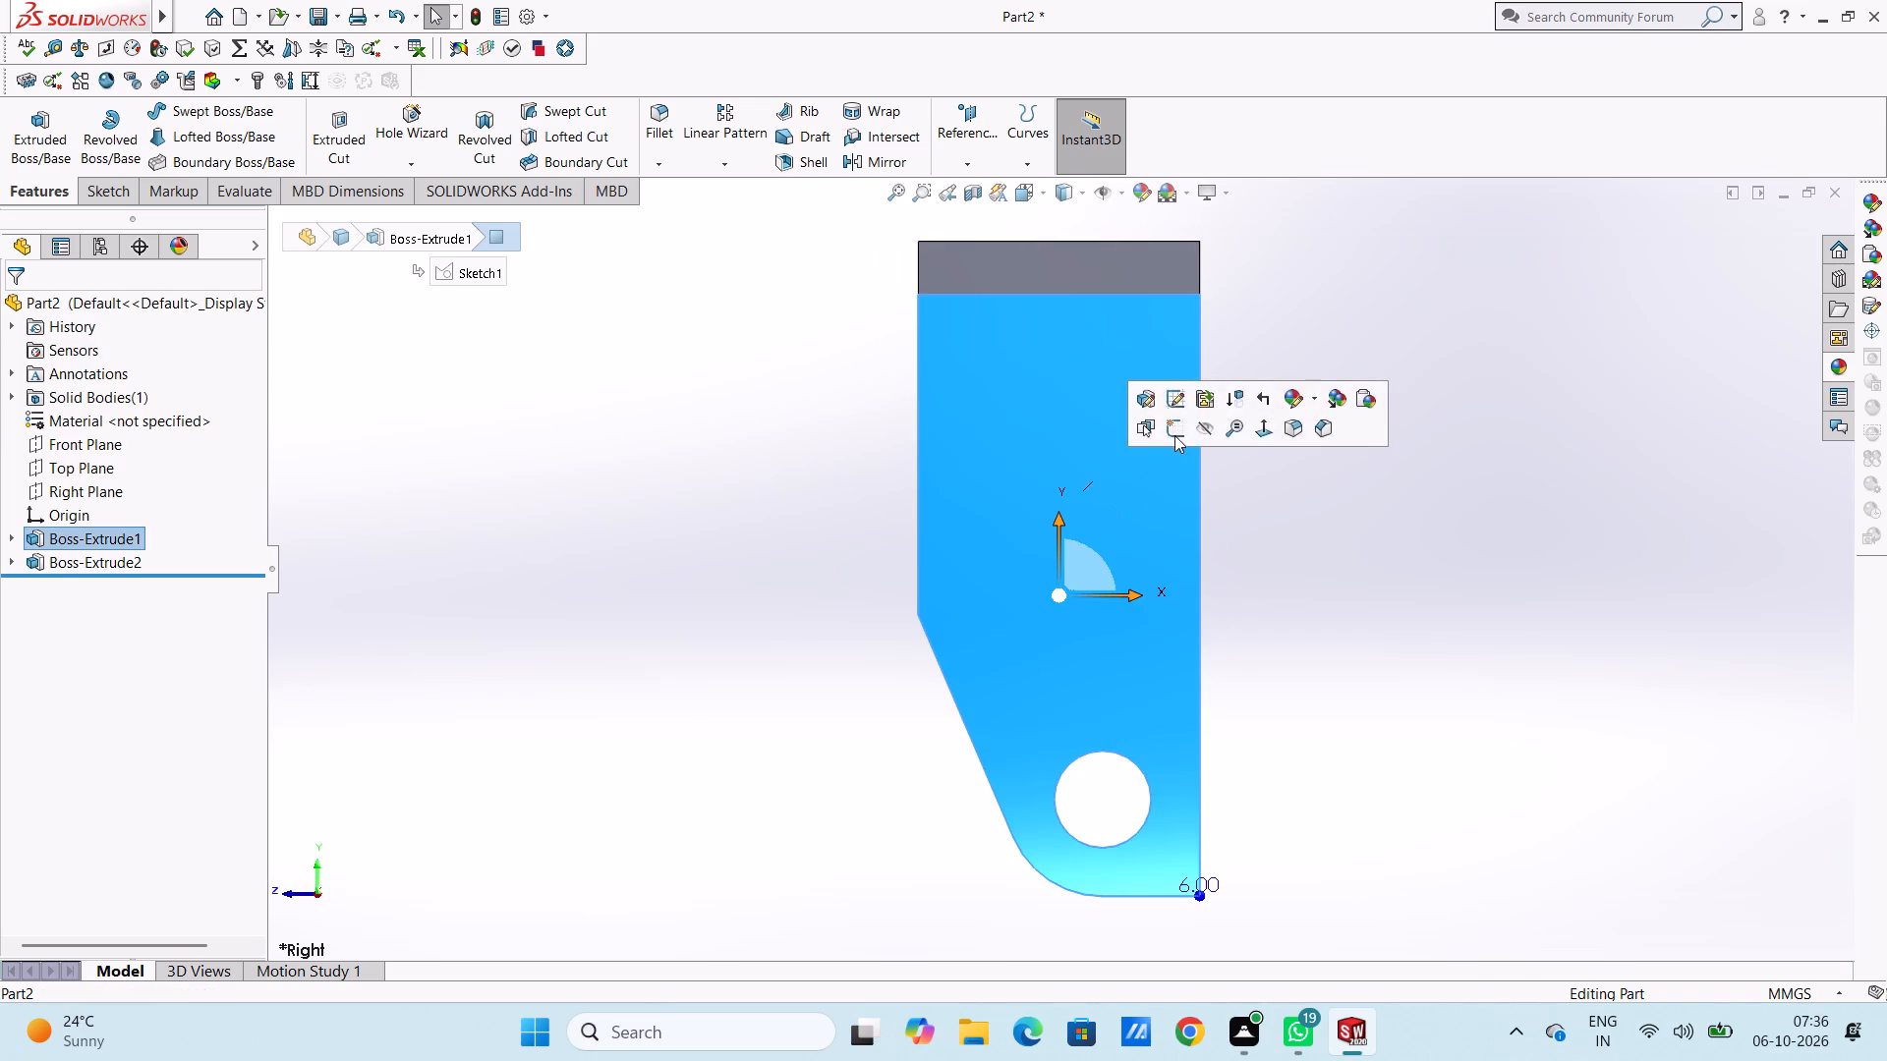
{"action": "left_click", "coordinate": [1173, 434]}
{"action": "left_click", "coordinate": [1349, 542]}
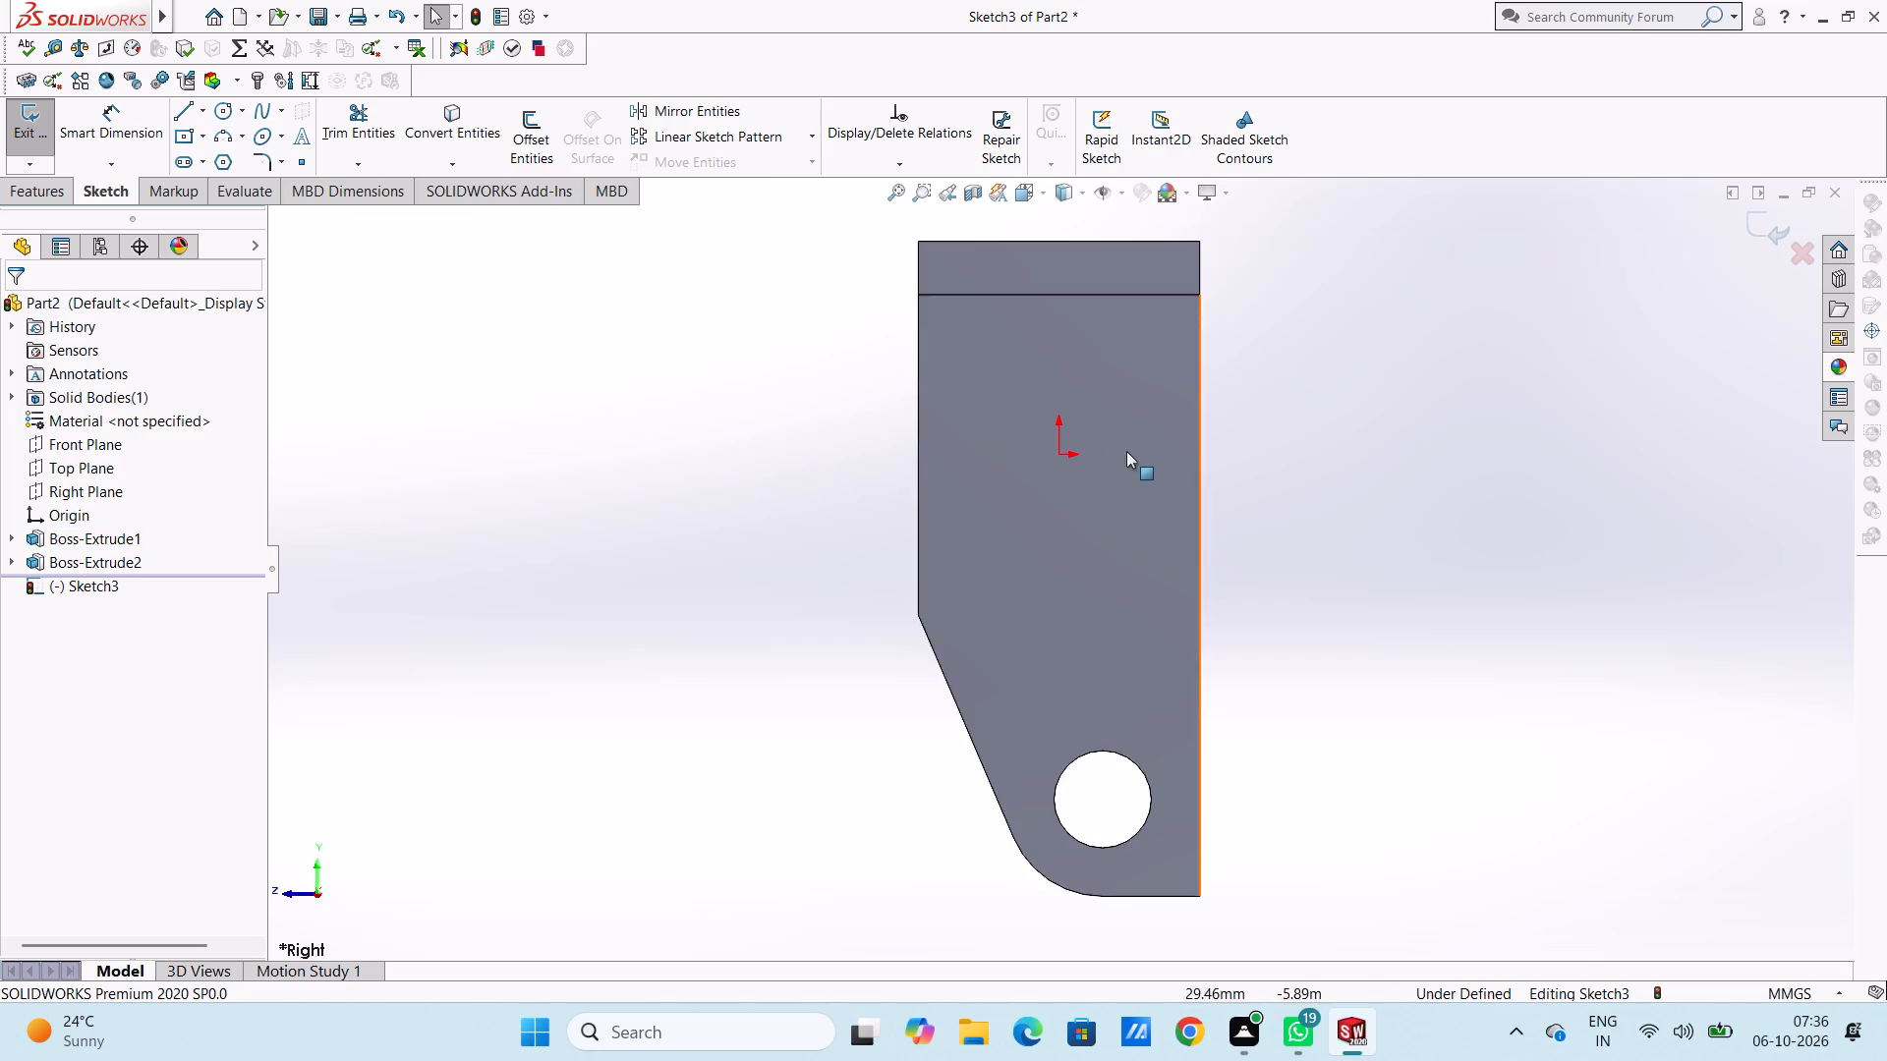
{"action": "left_click", "coordinate": [188, 135]}
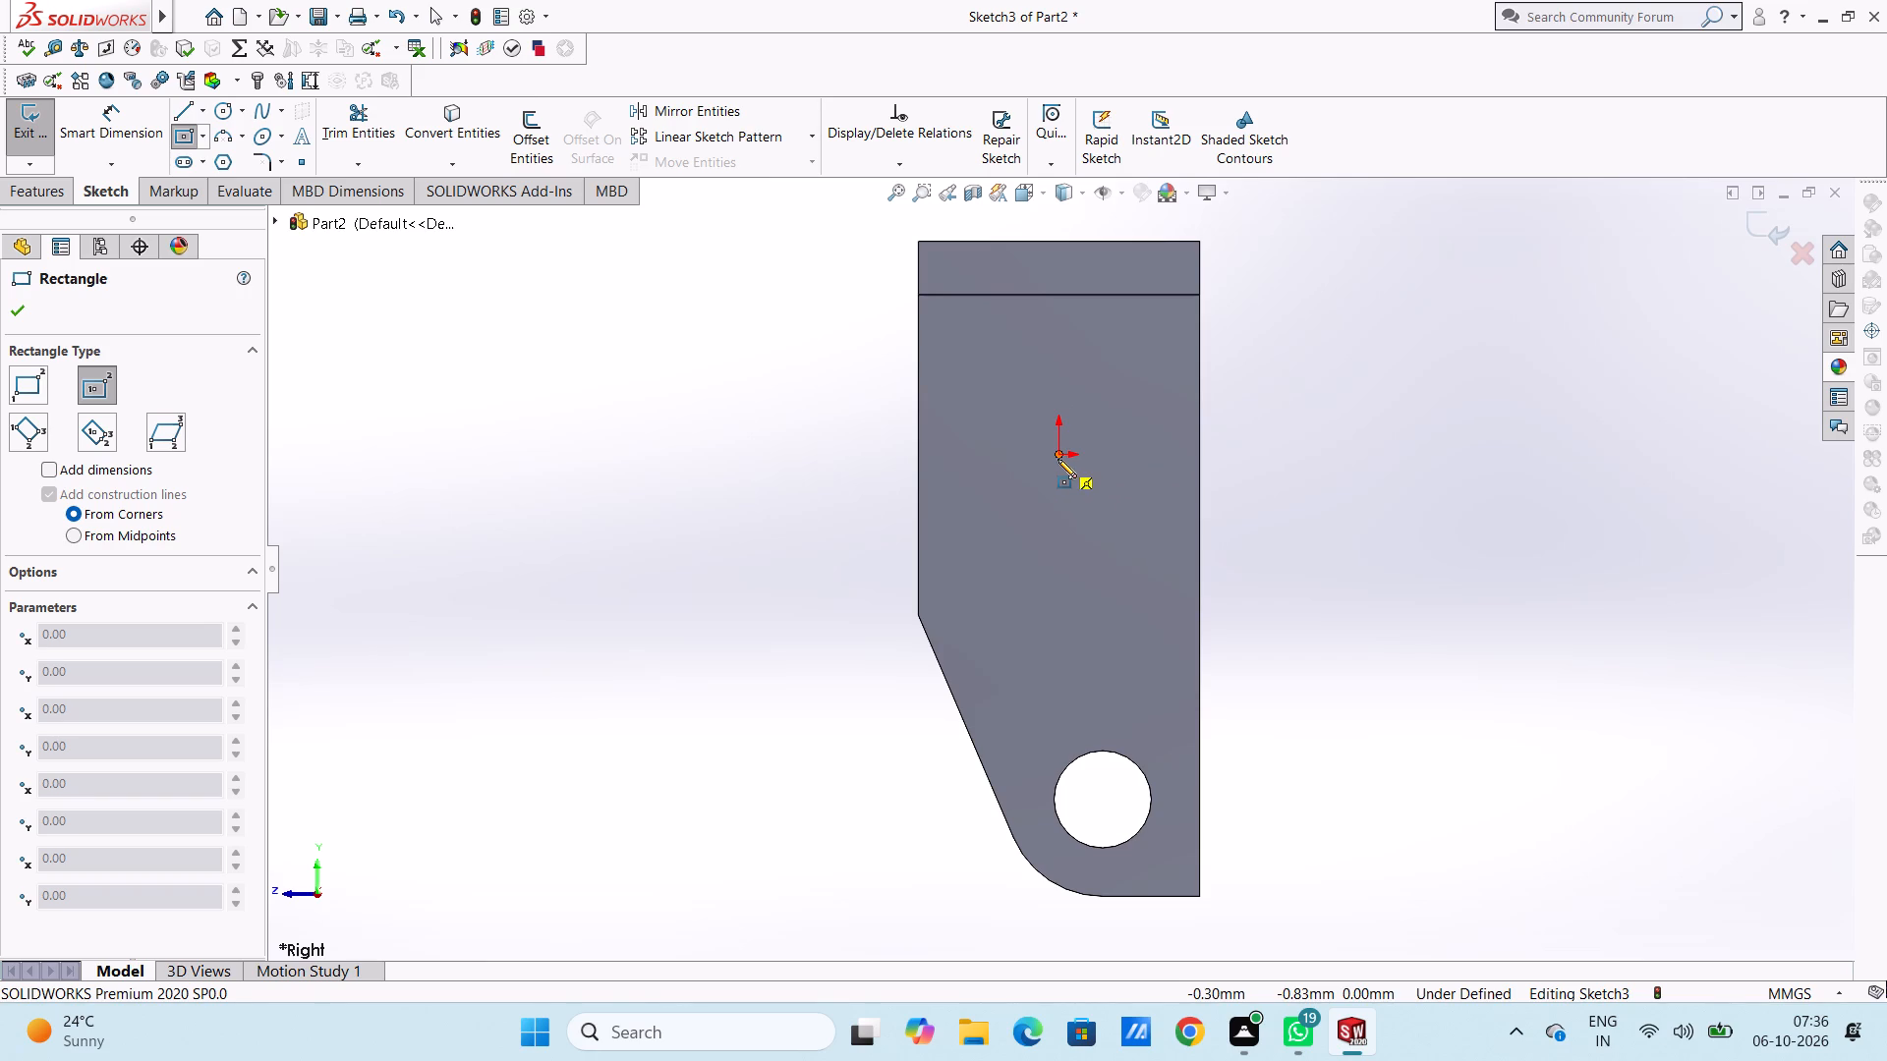
{"action": "left_click", "coordinate": [1057, 474]}
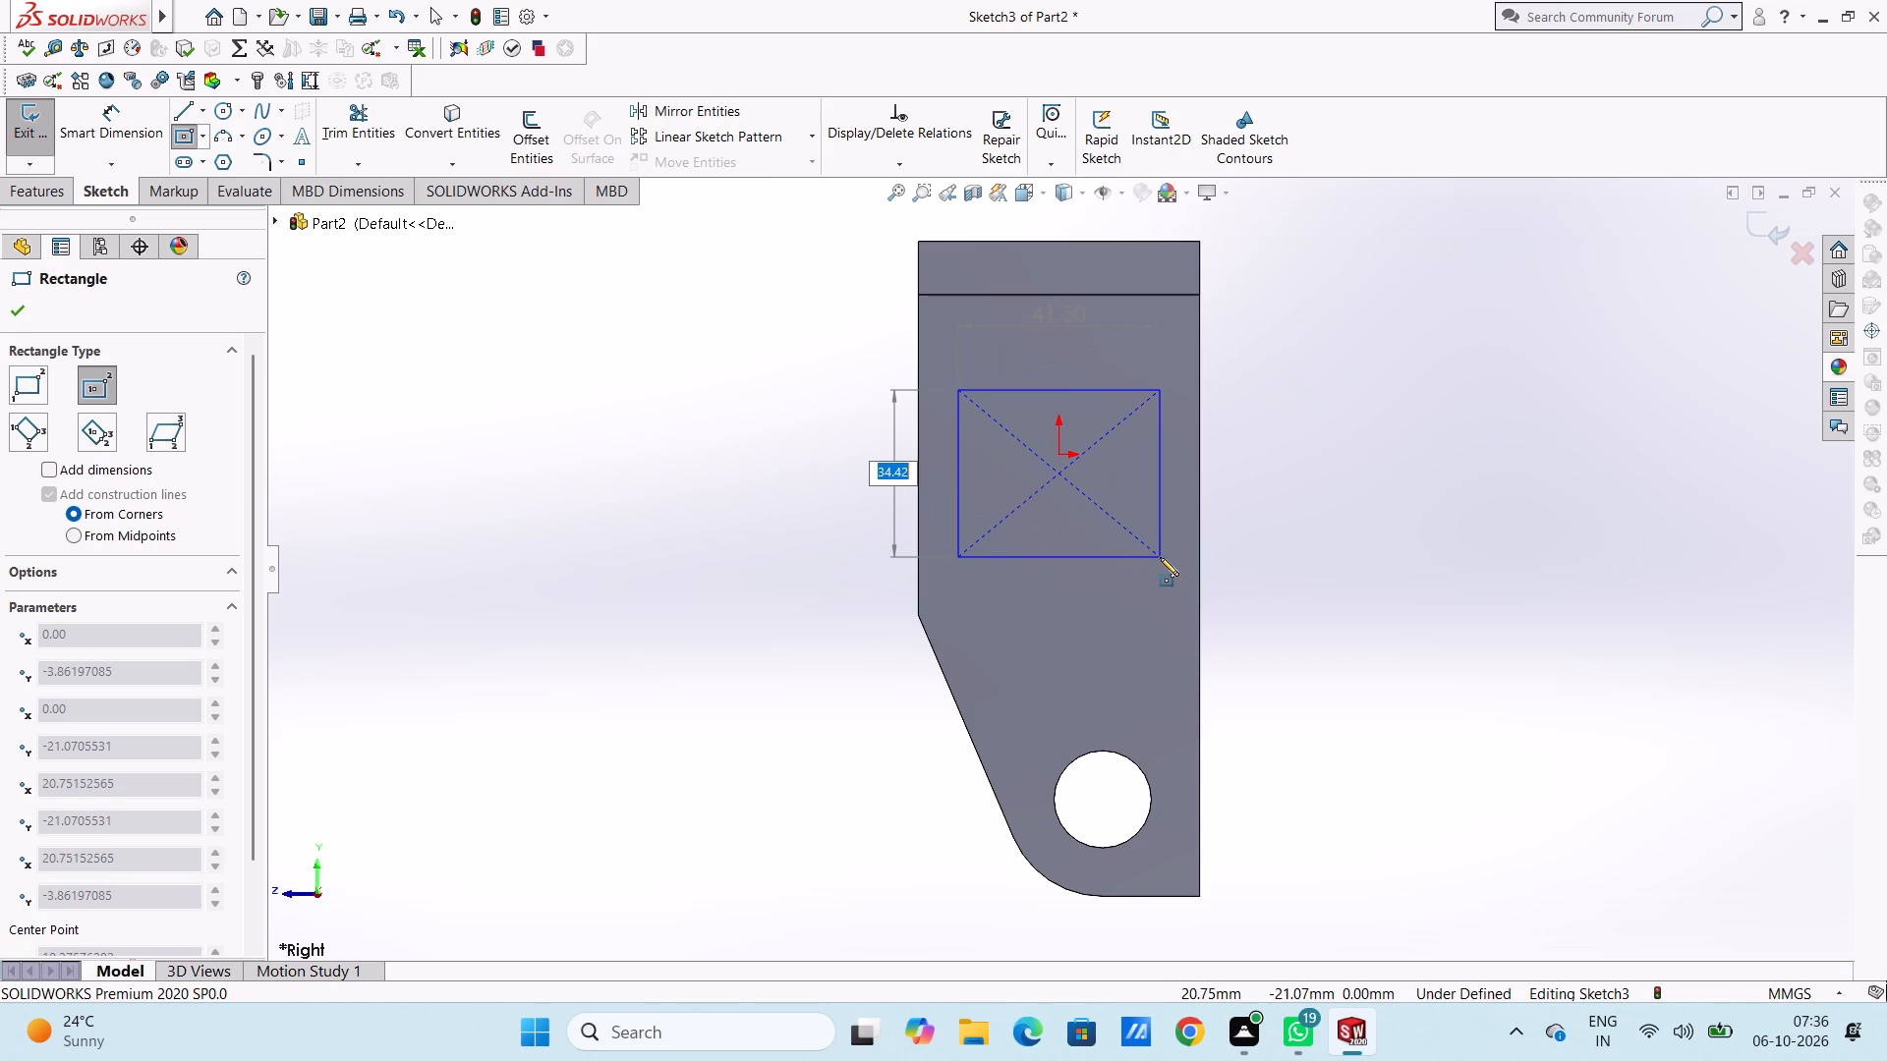
{"action": "type", "text": "26"}
{"action": "key", "text": "Return"}
{"action": "type", "text": "27"}
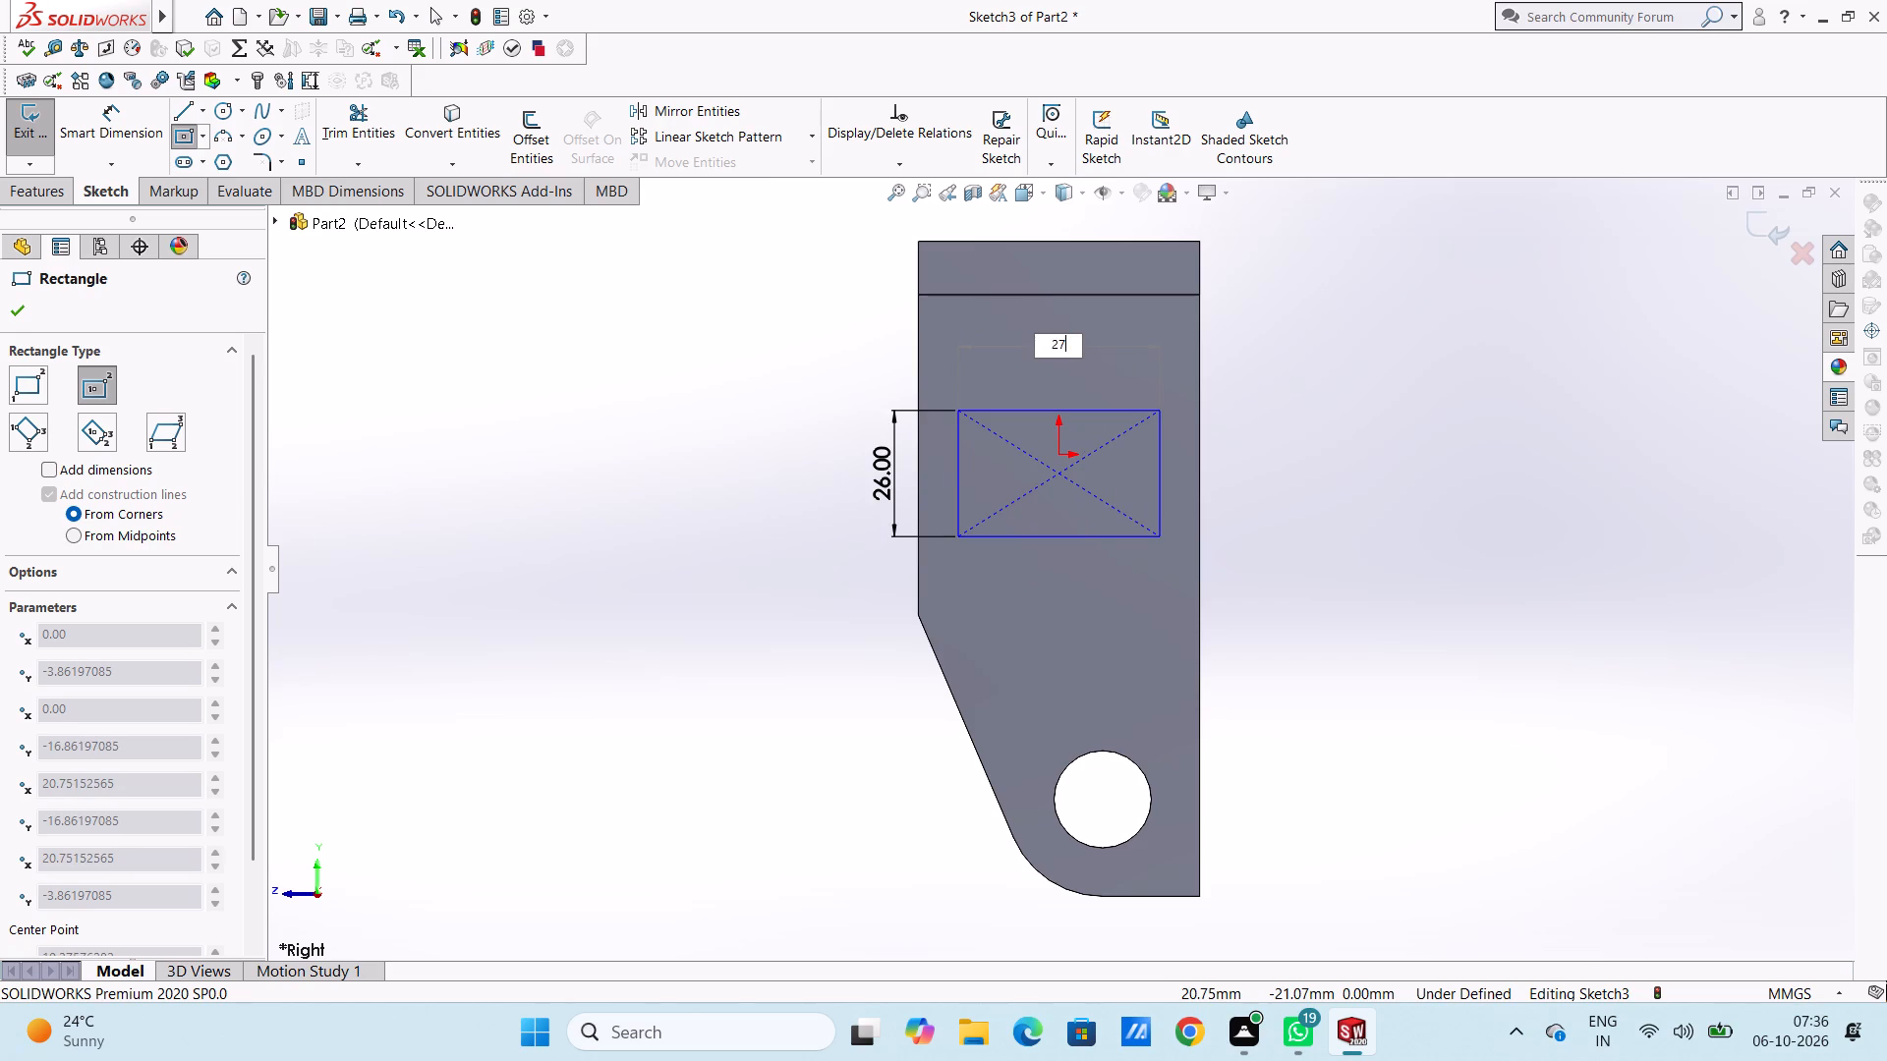
{"action": "key", "text": "Return"}
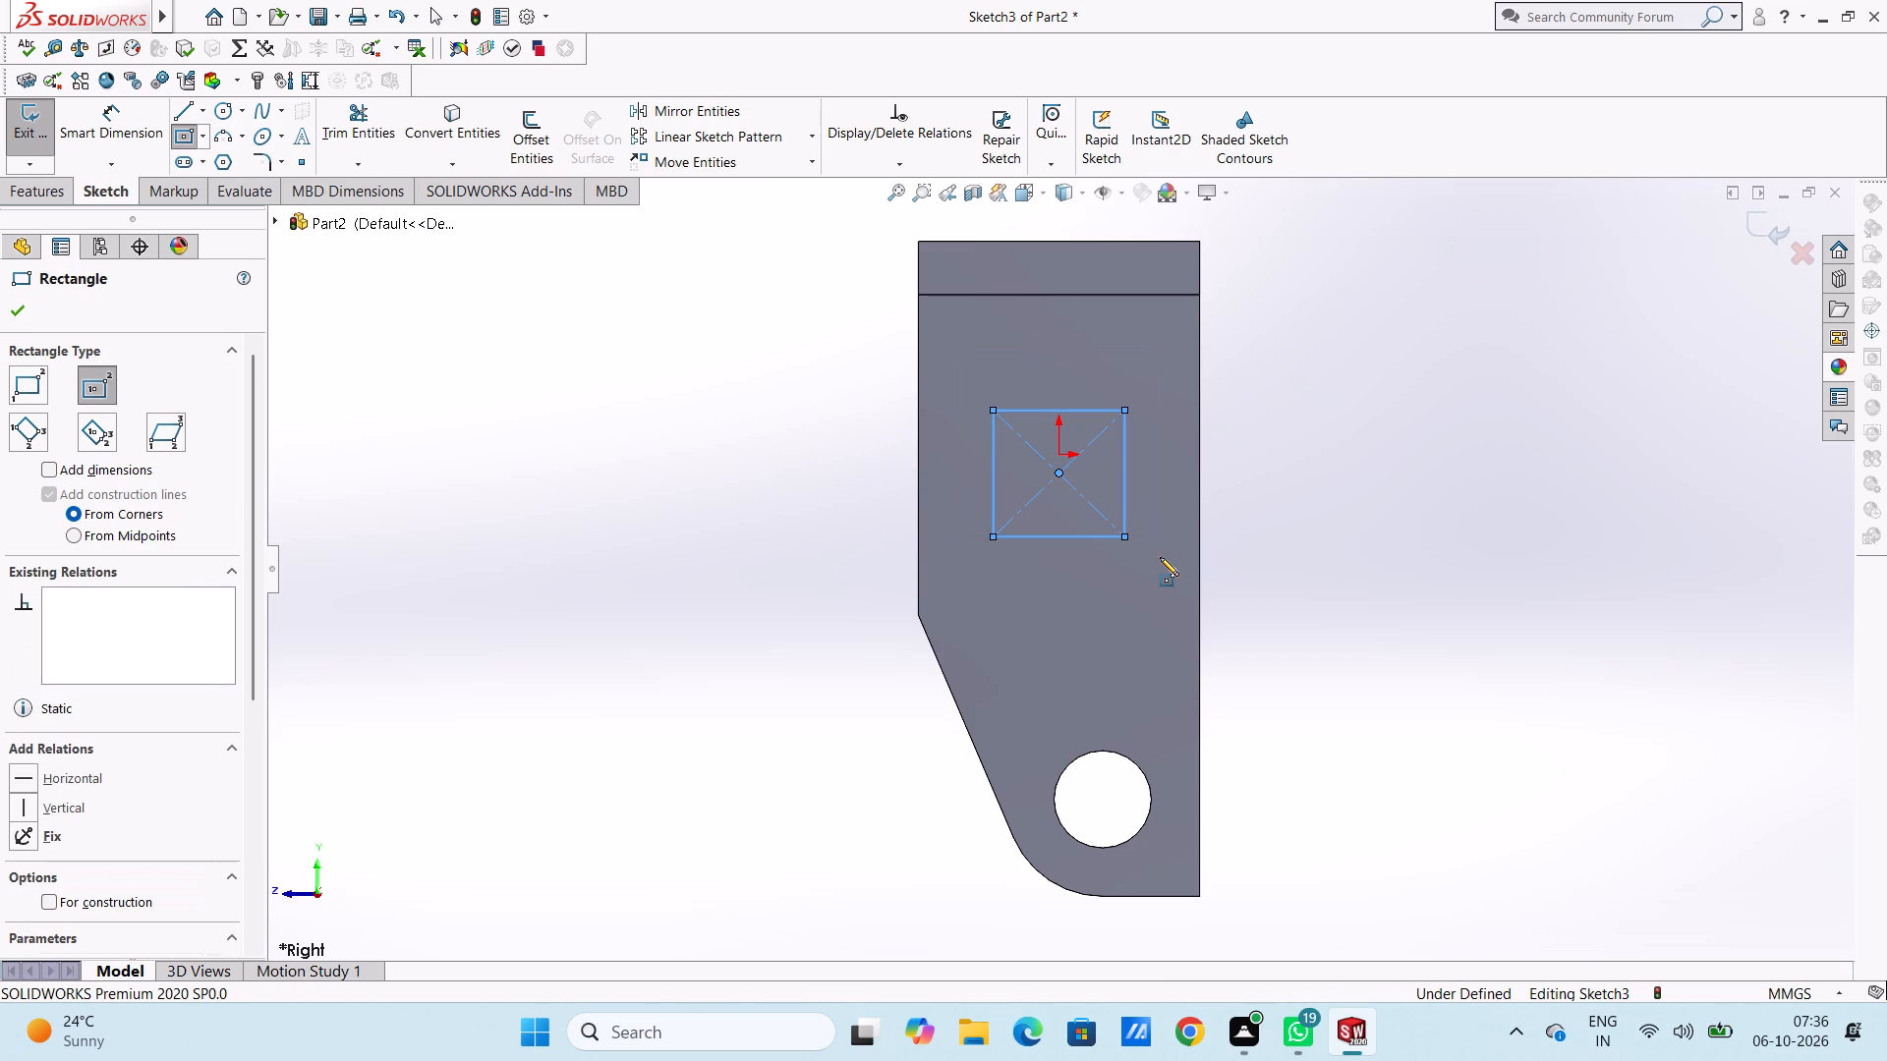
{"action": "key", "text": "Escape"}
{"action": "key", "text": "Escape"}
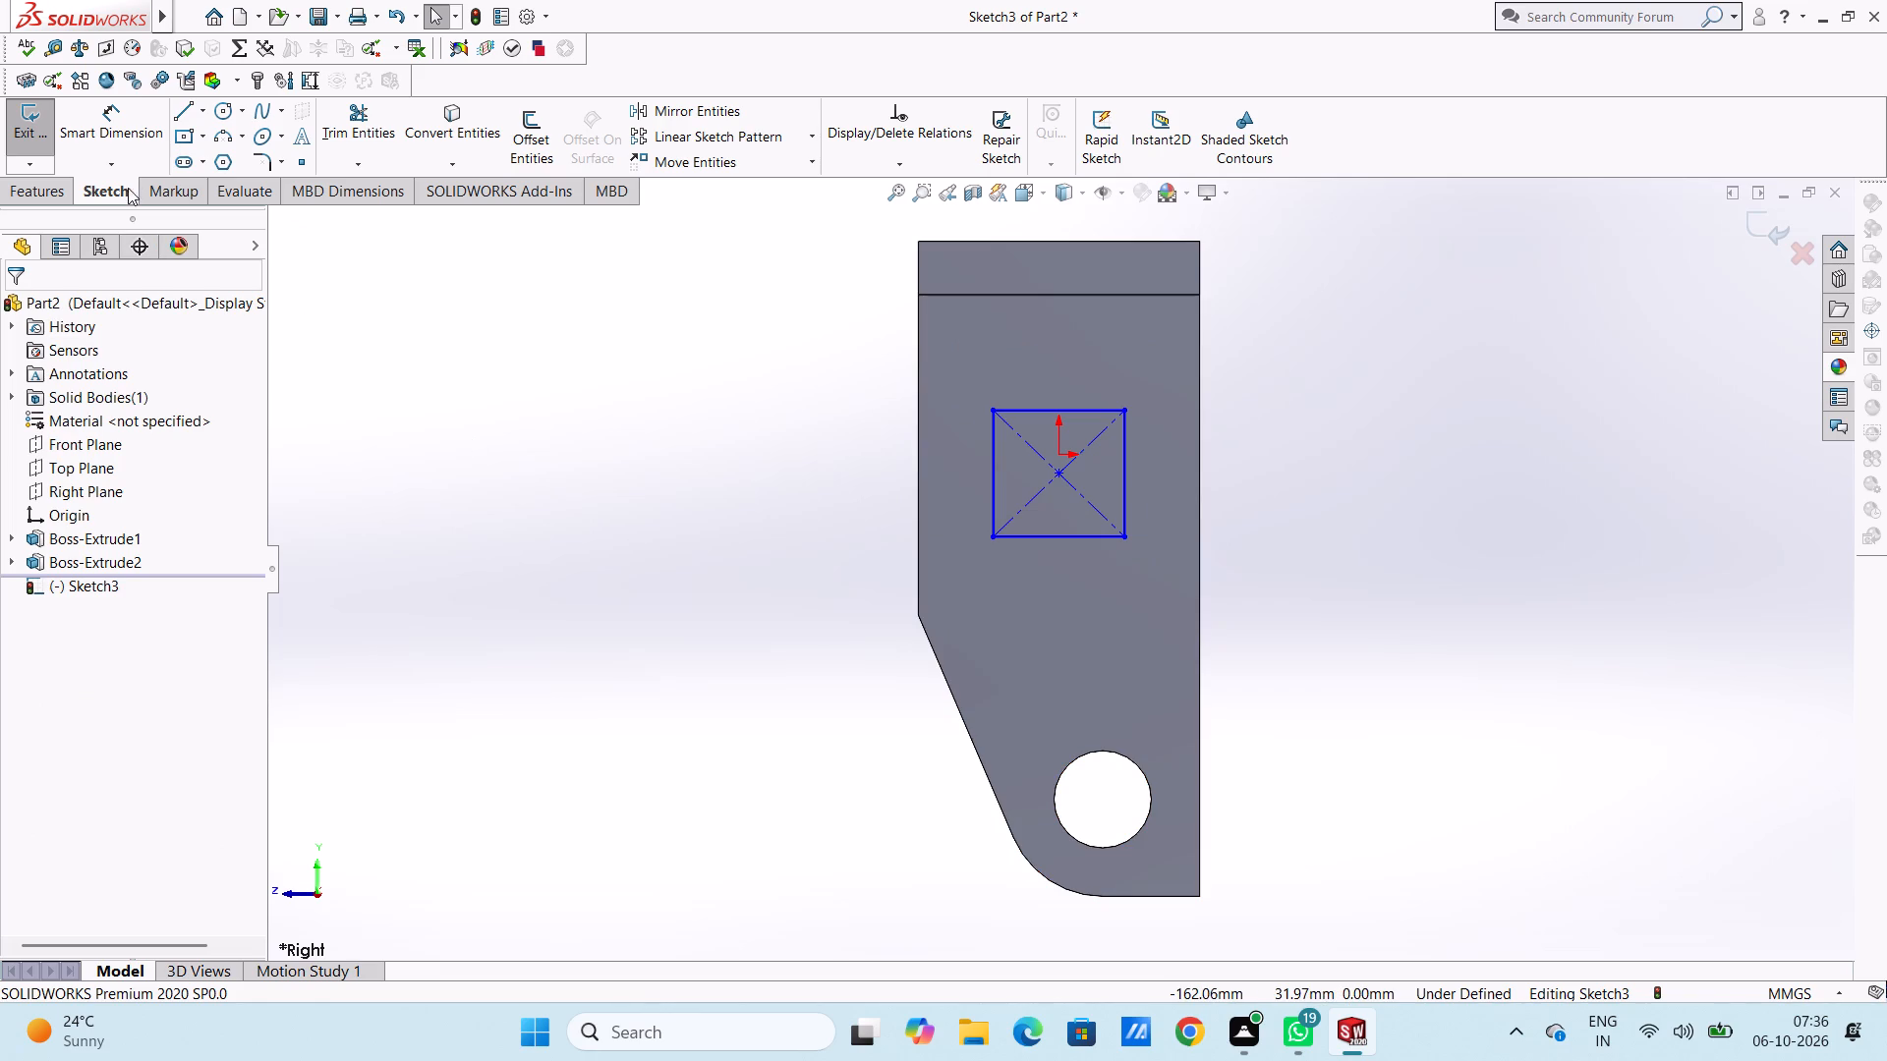
Dimension the width and the height of the rectangle, keeping both sizes as drawn.
{"action": "left_click", "coordinate": [143, 118]}
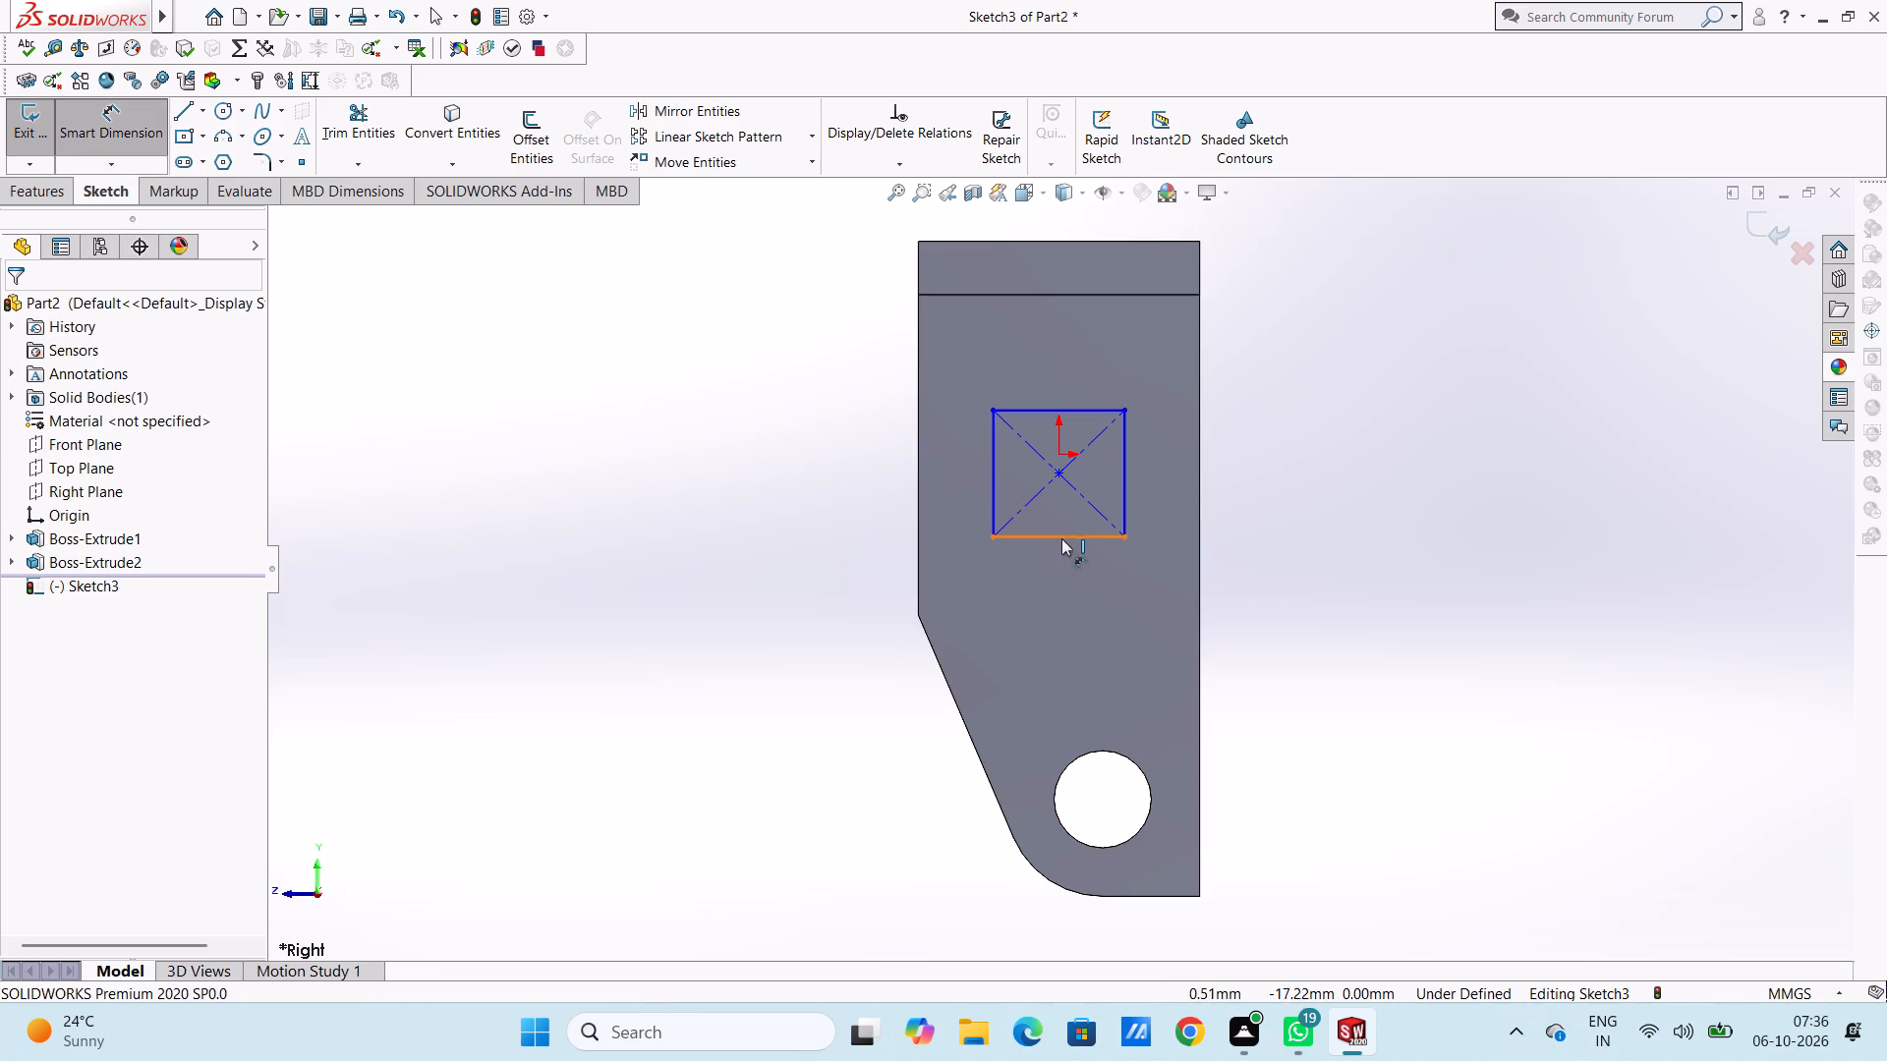
{"action": "left_click", "coordinate": [1061, 537]}
{"action": "left_click", "coordinate": [1067, 696]}
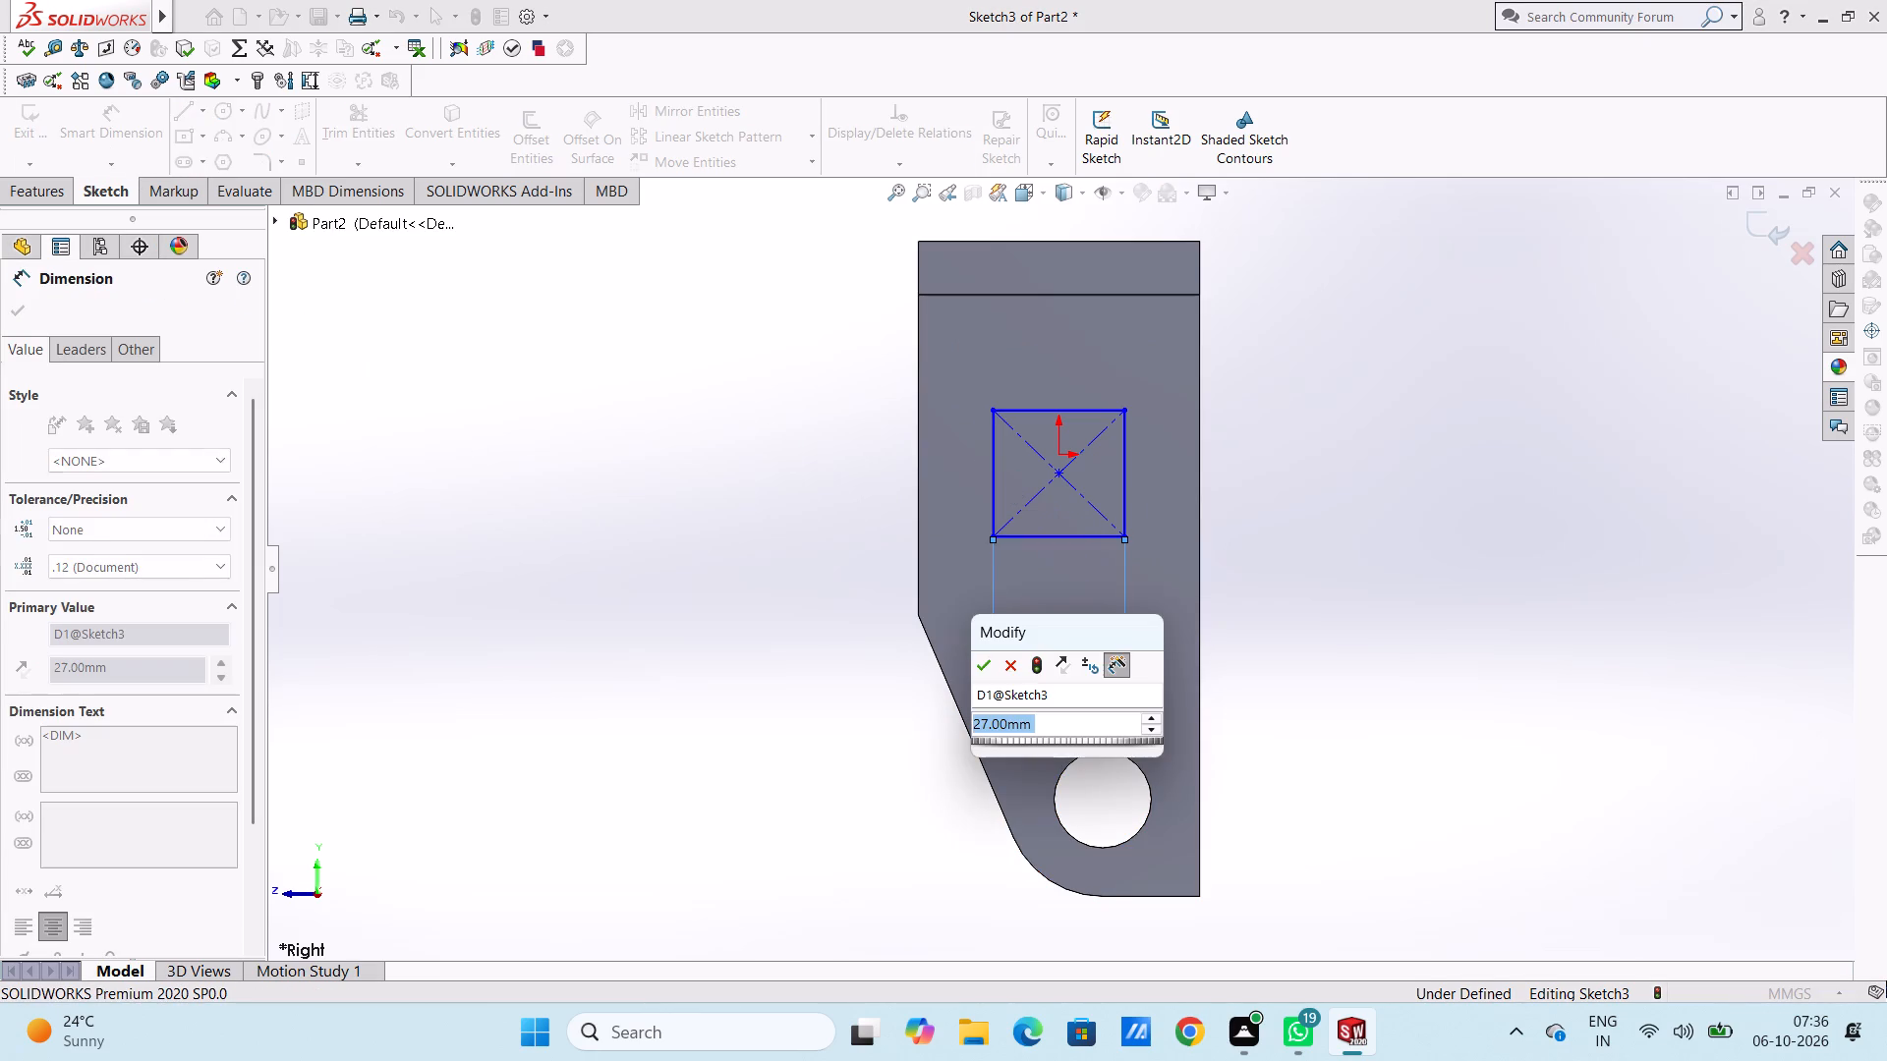
{"action": "left_click", "coordinate": [979, 665]}
{"action": "left_click", "coordinate": [828, 681]}
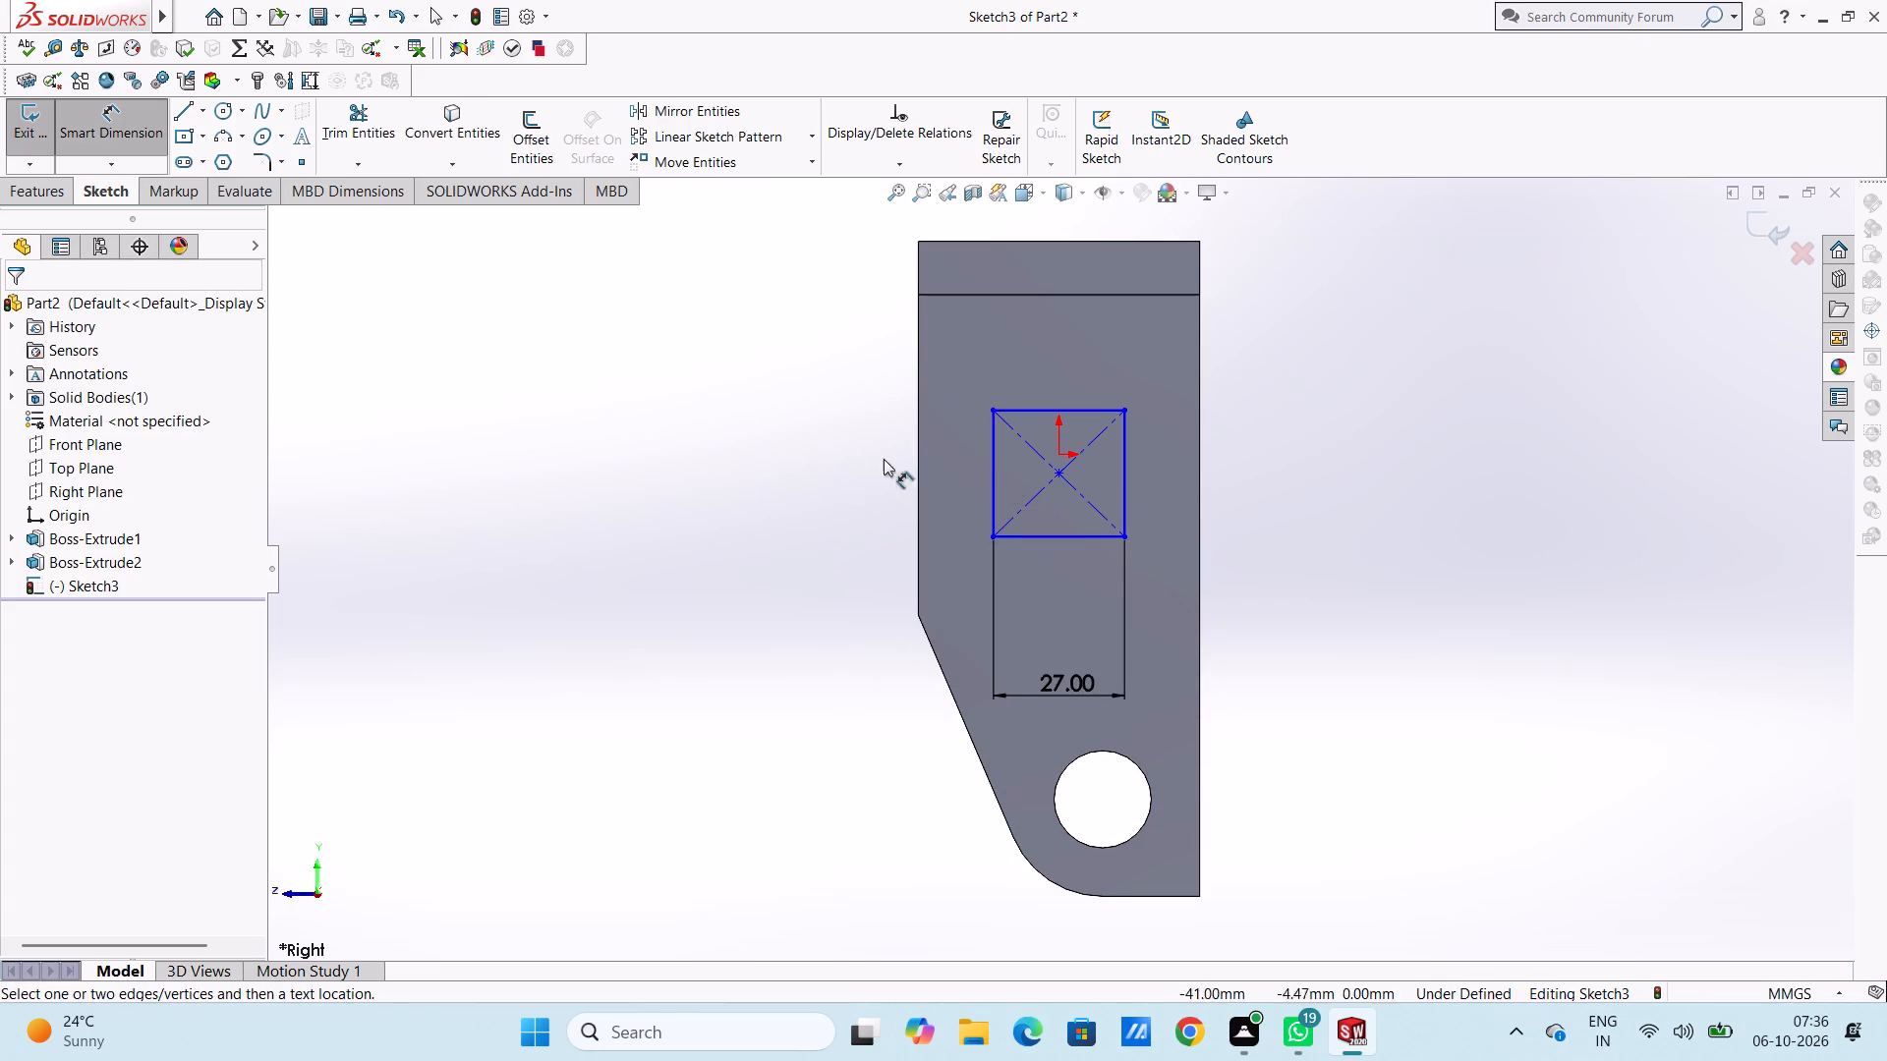
{"action": "left_click", "coordinate": [992, 459]}
{"action": "left_click", "coordinate": [643, 495]}
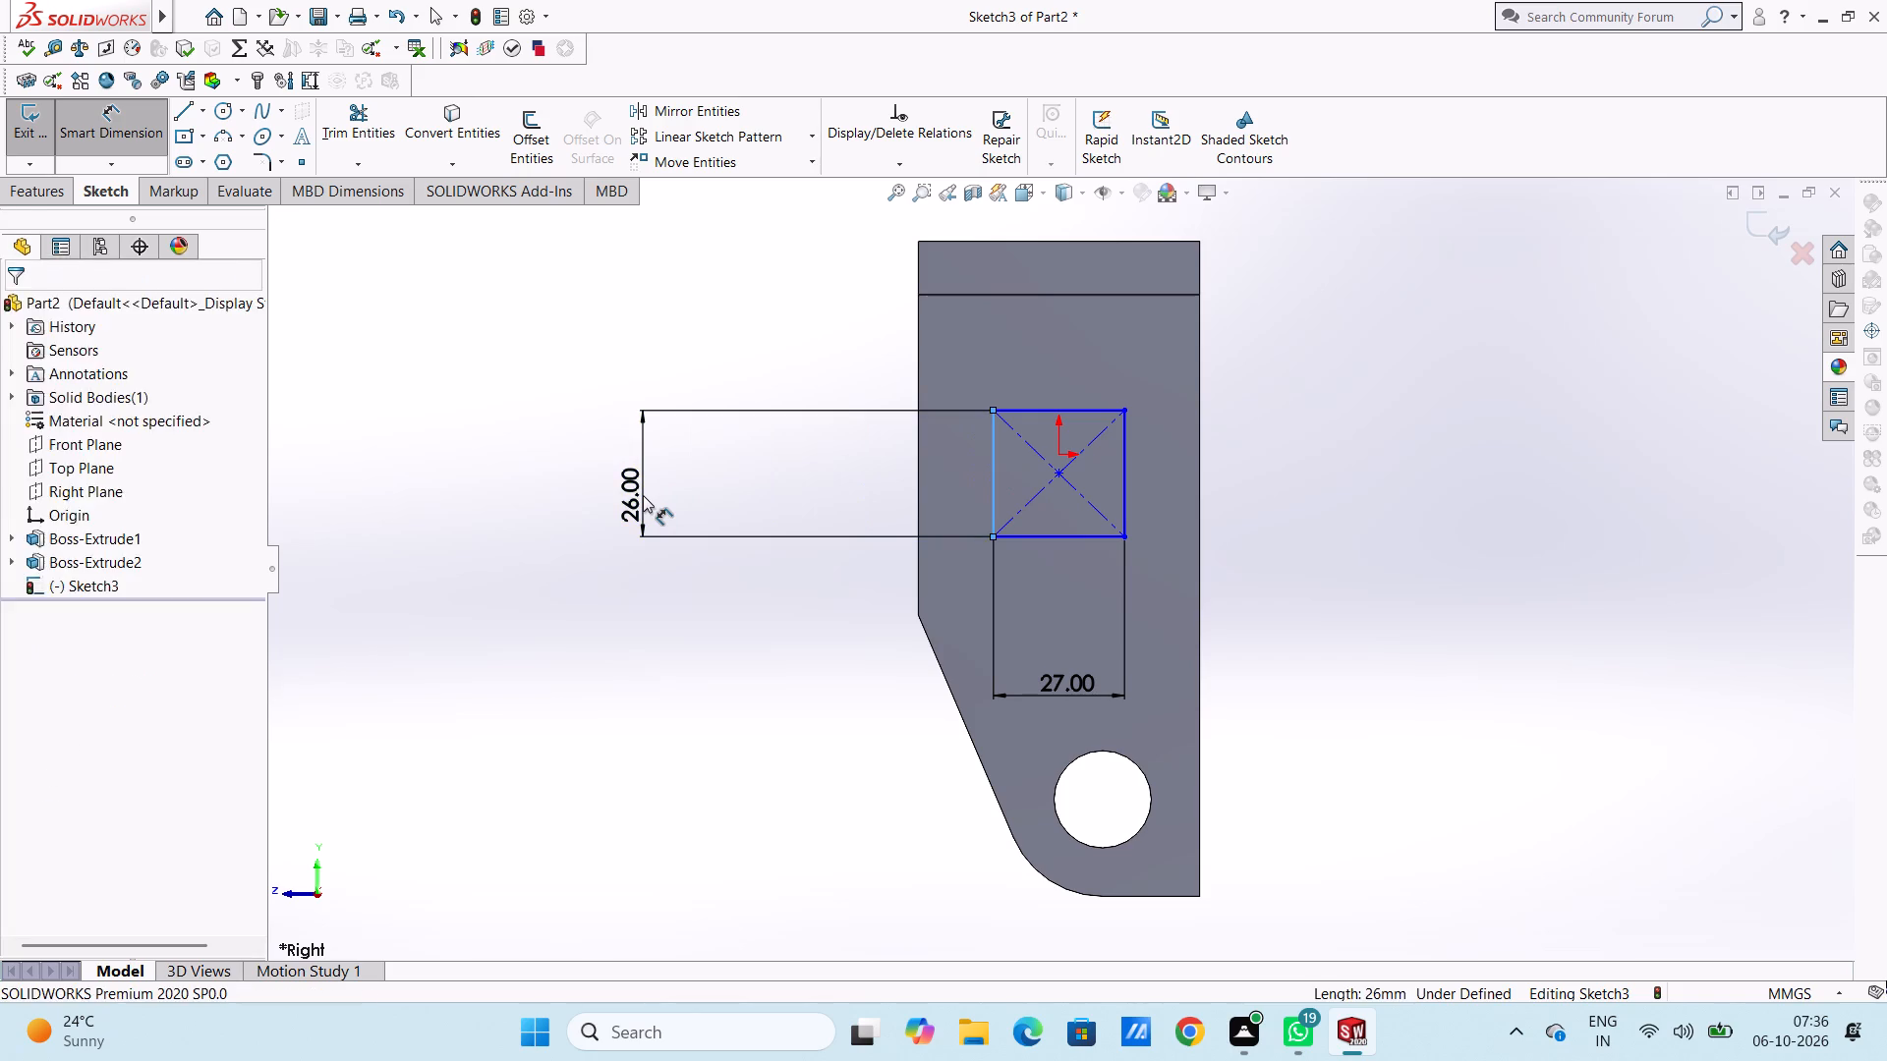
{"action": "left_click", "coordinate": [552, 474]}
{"action": "left_click", "coordinate": [532, 452]}
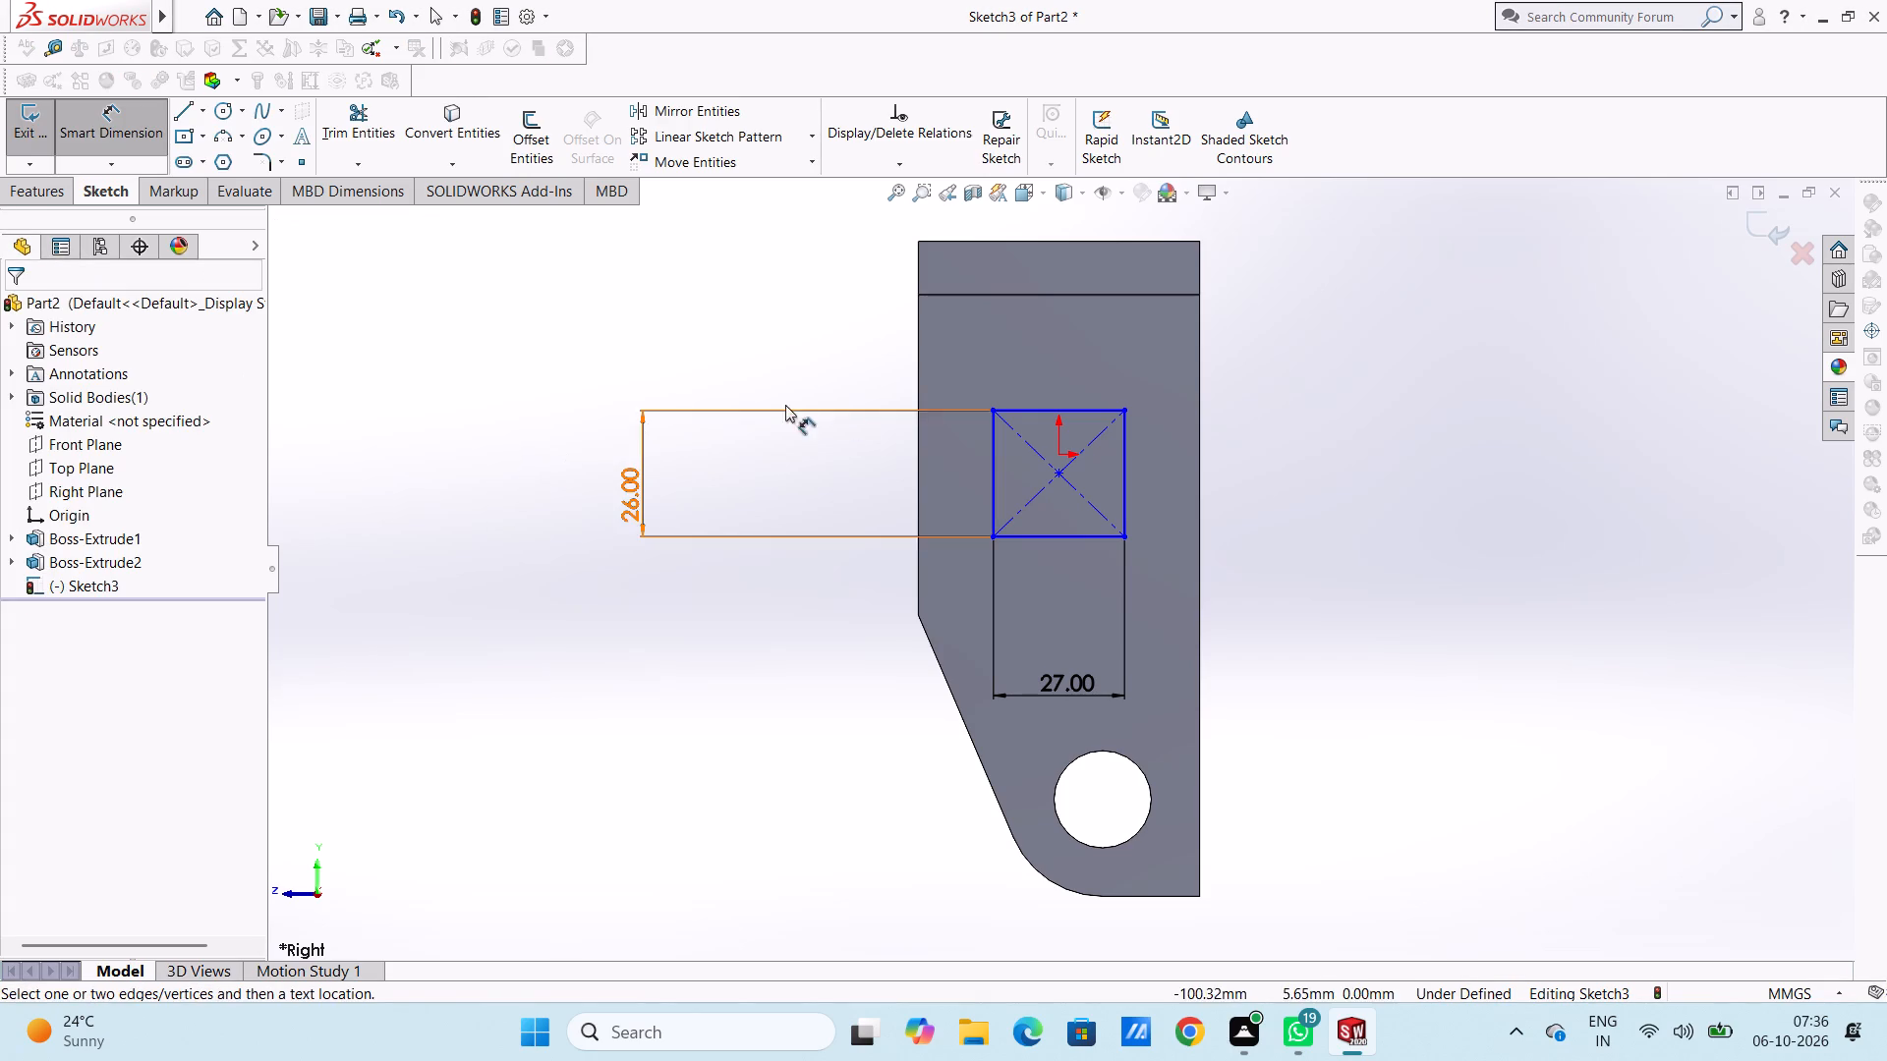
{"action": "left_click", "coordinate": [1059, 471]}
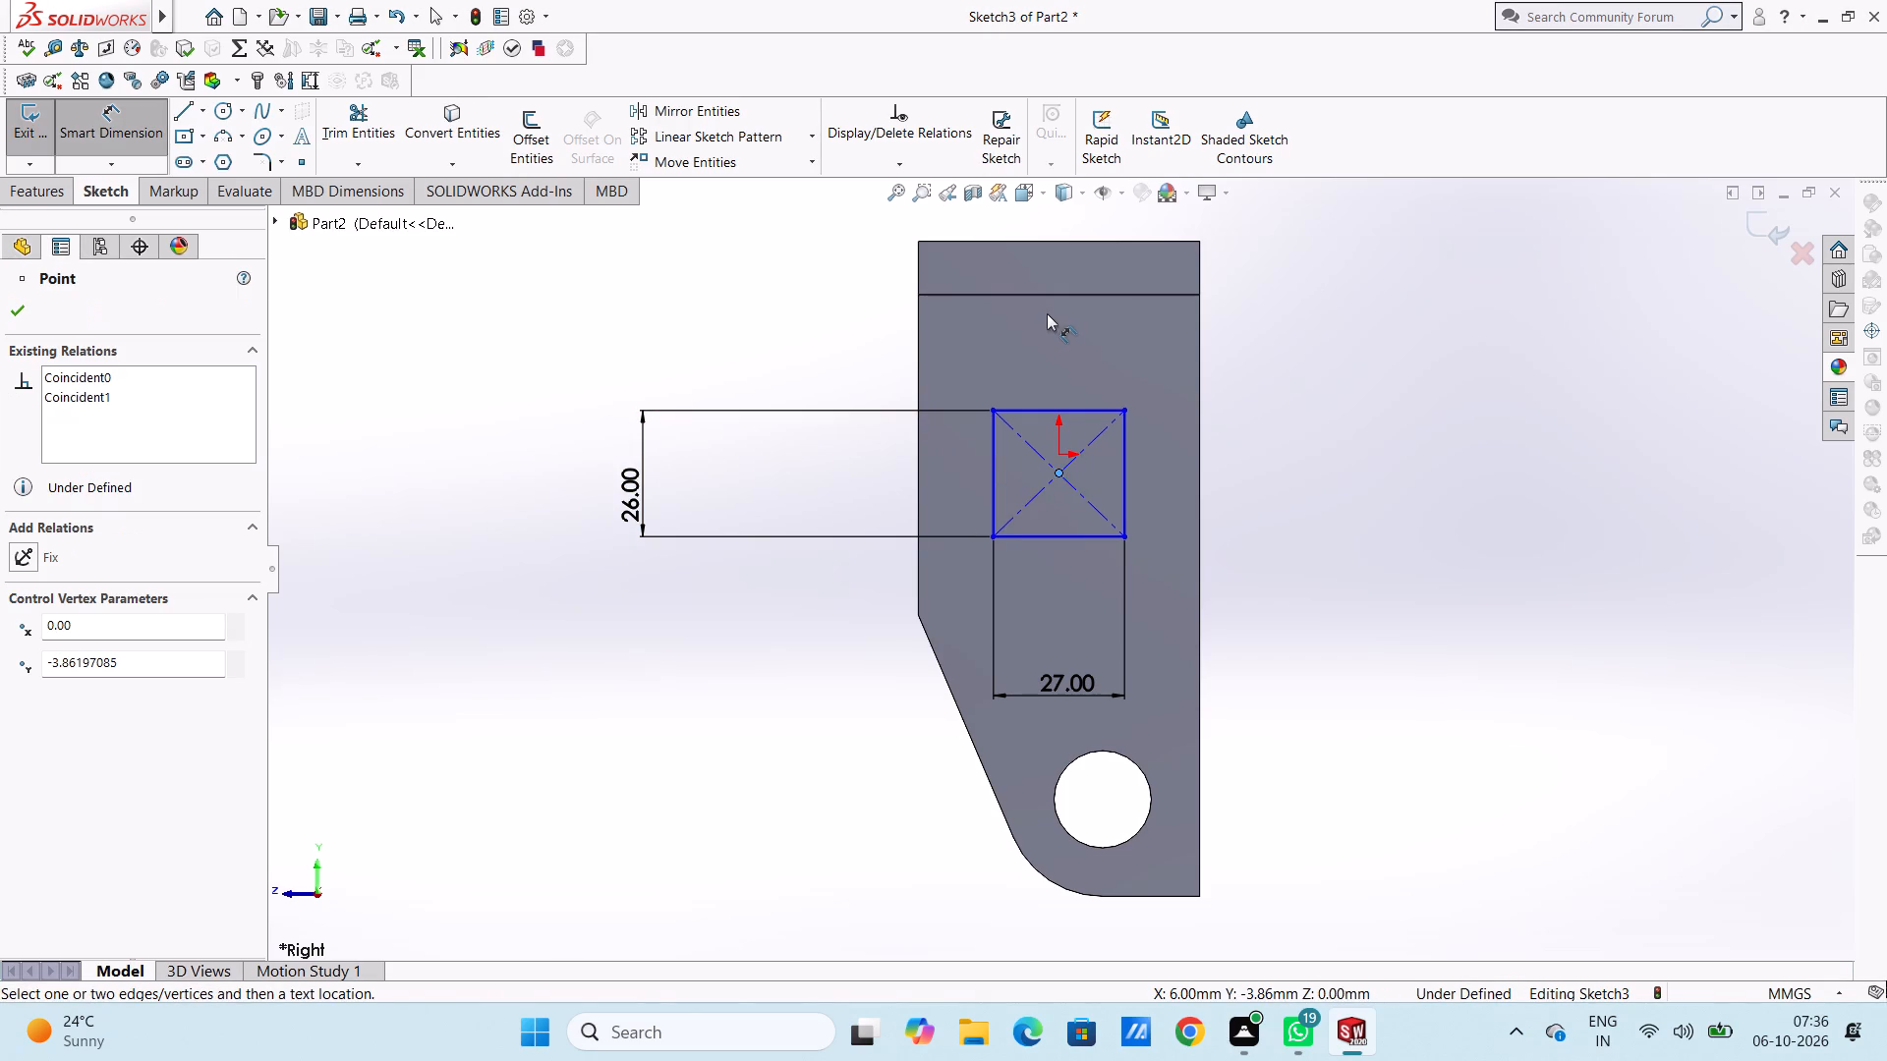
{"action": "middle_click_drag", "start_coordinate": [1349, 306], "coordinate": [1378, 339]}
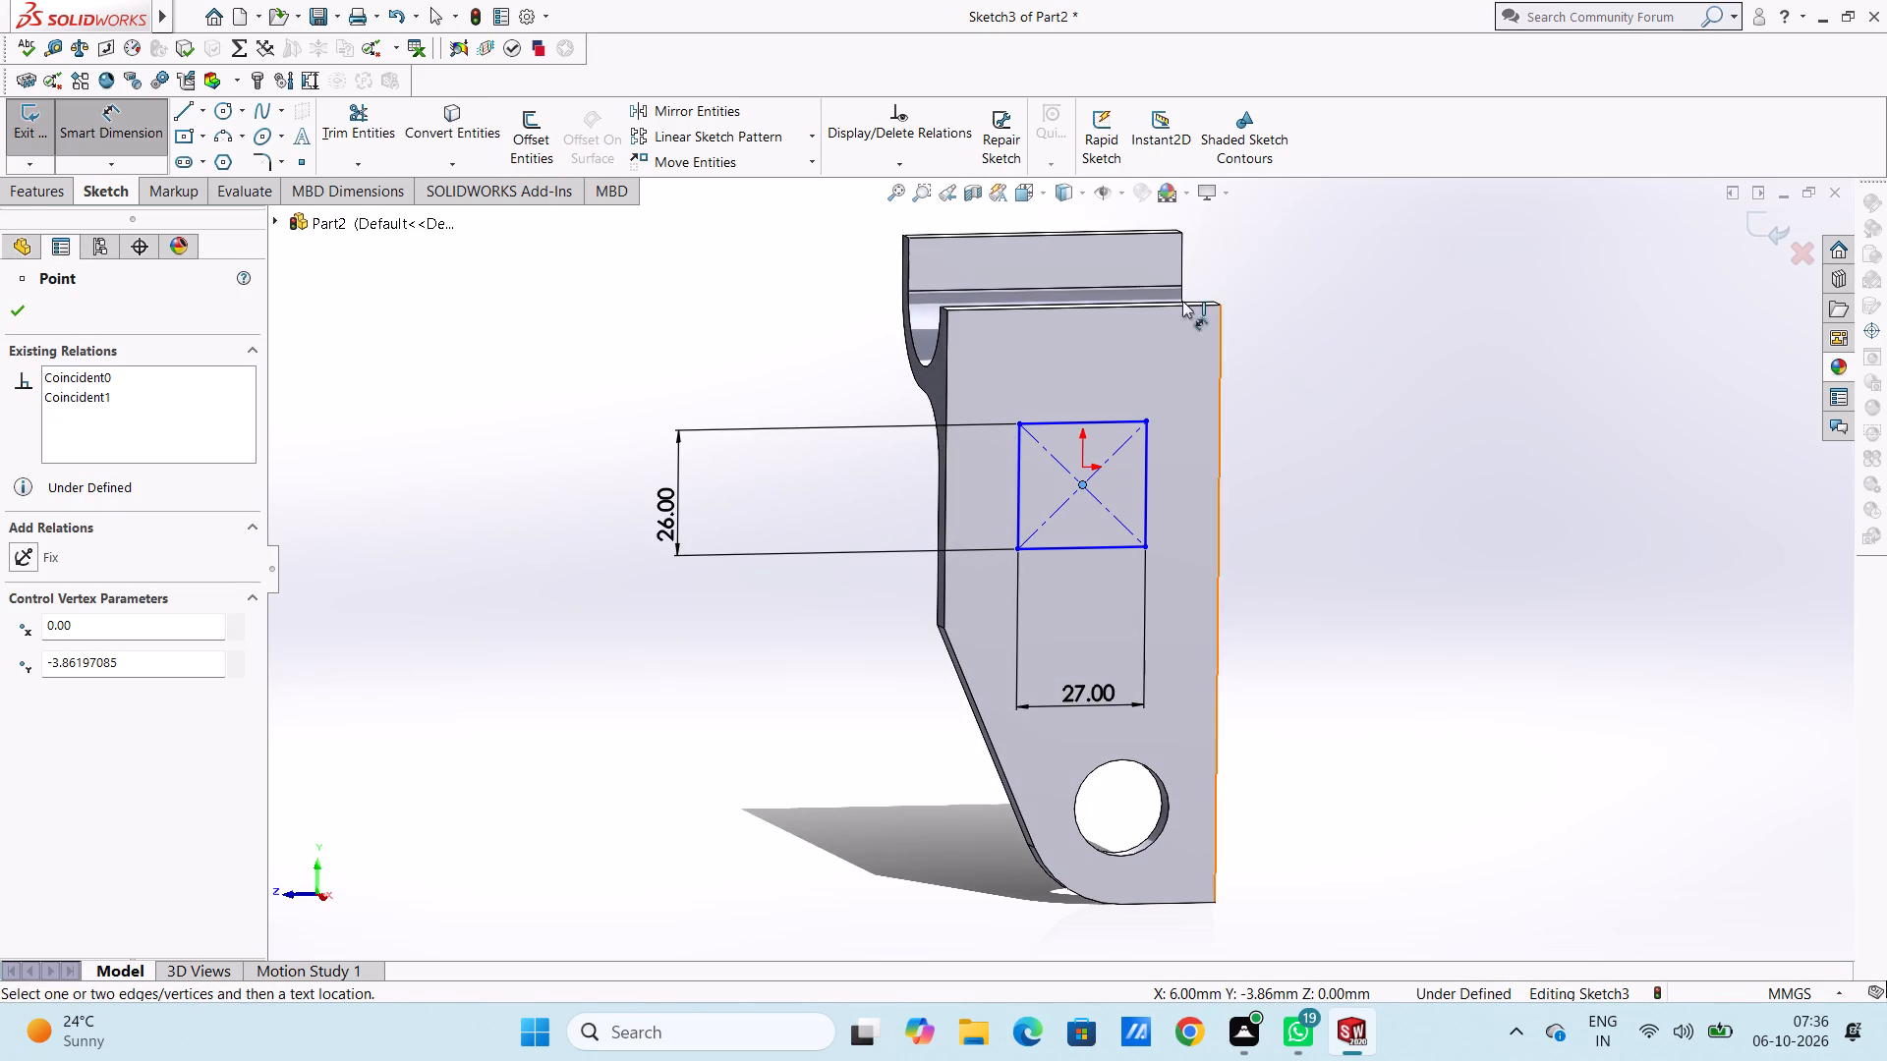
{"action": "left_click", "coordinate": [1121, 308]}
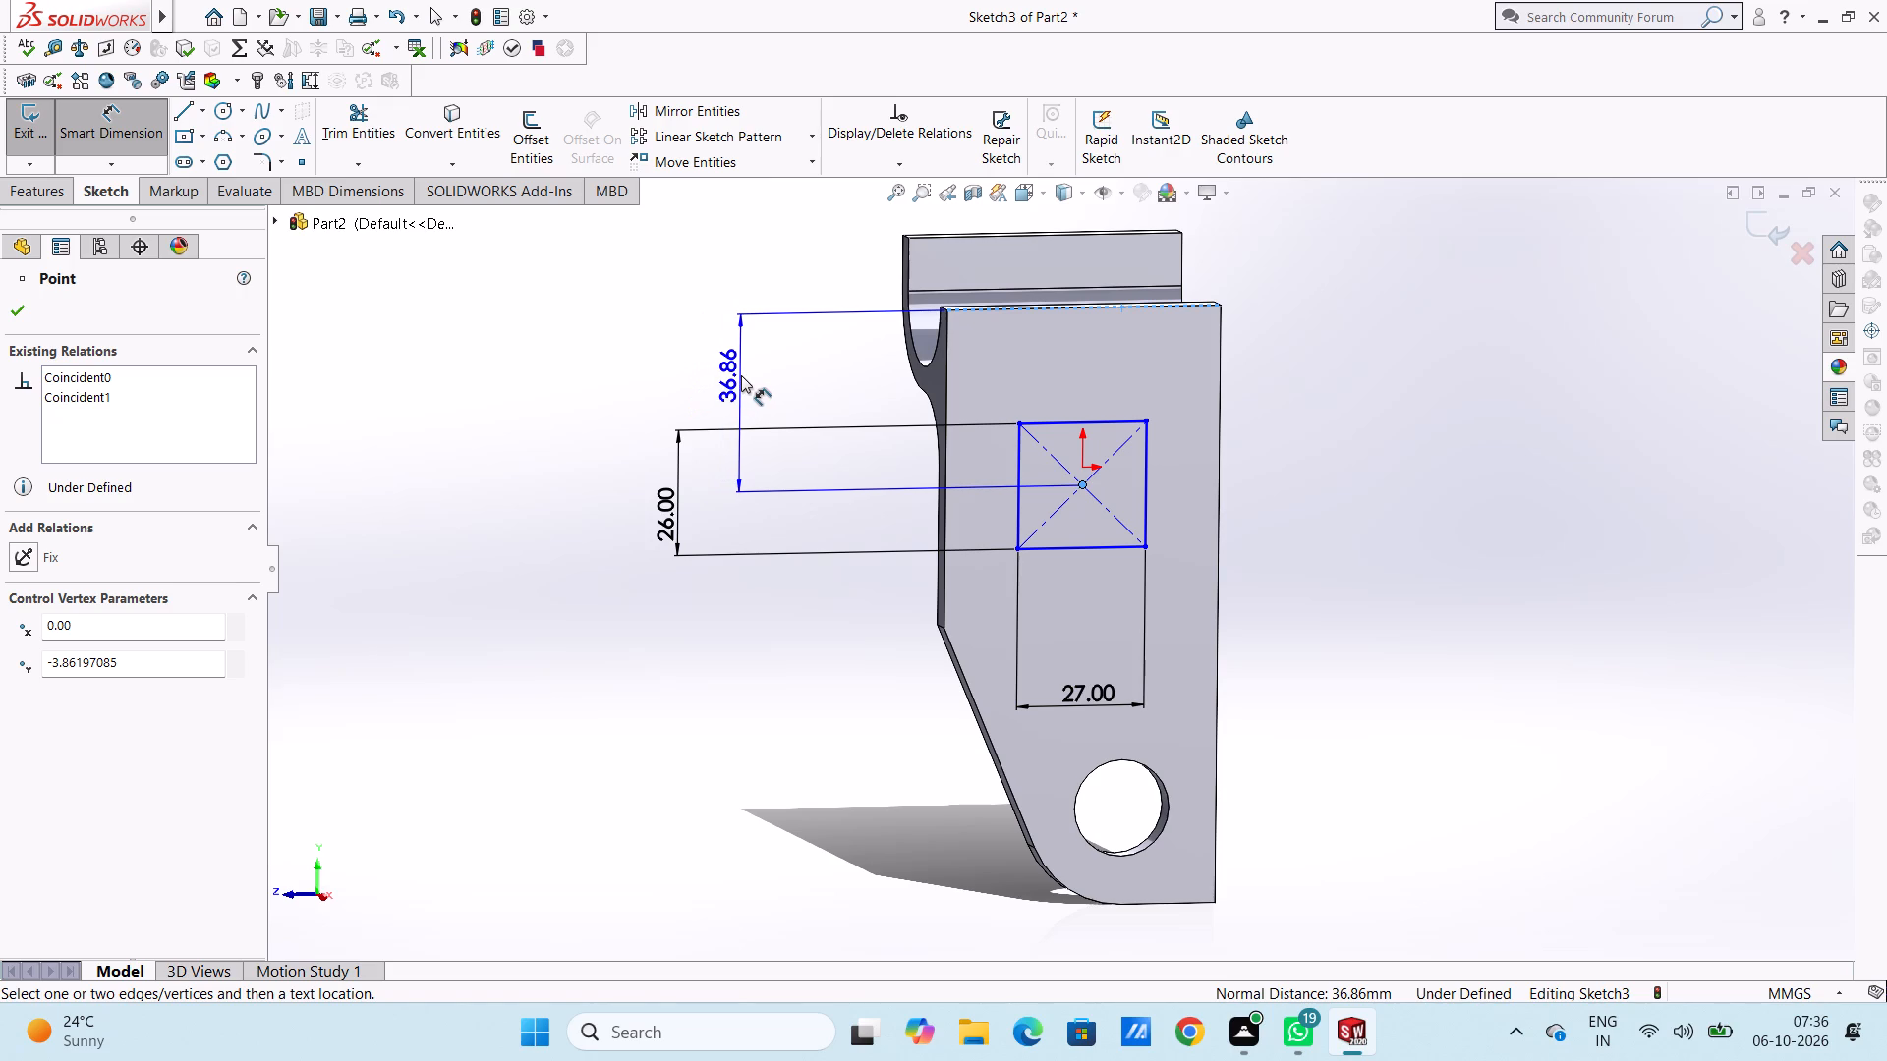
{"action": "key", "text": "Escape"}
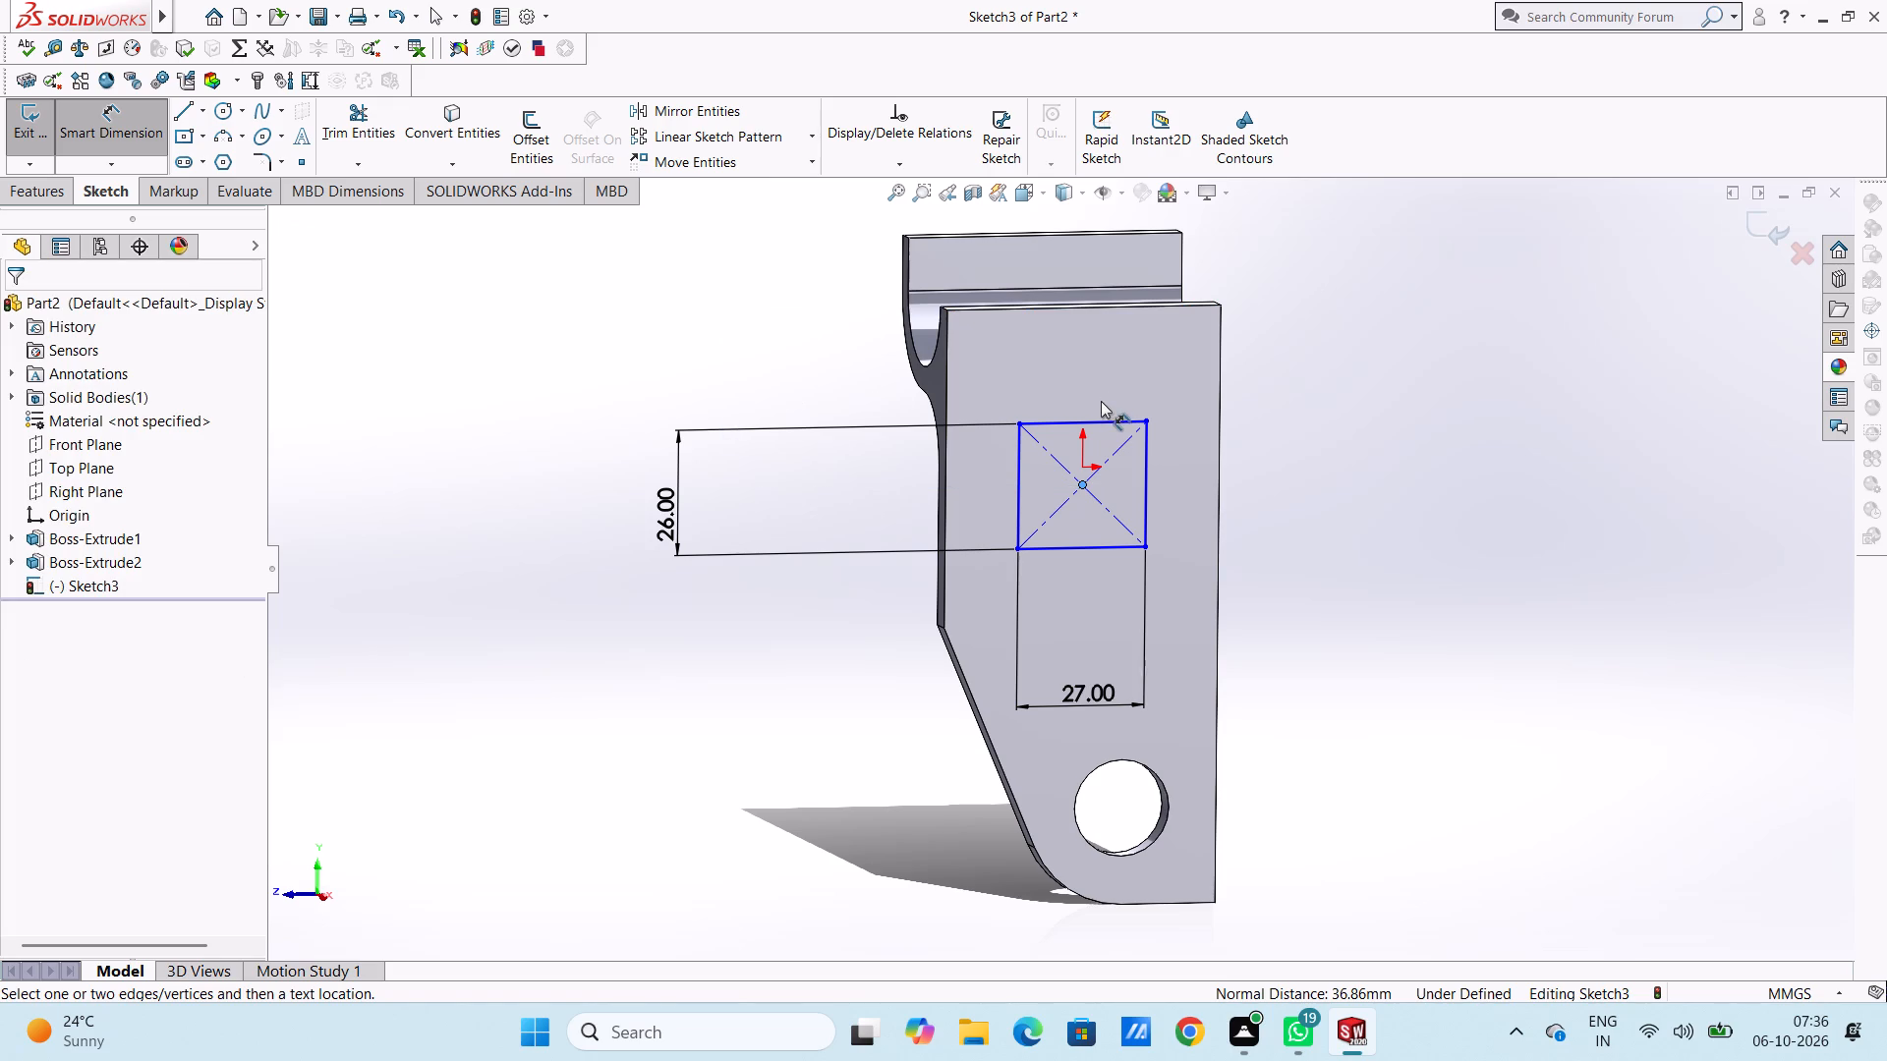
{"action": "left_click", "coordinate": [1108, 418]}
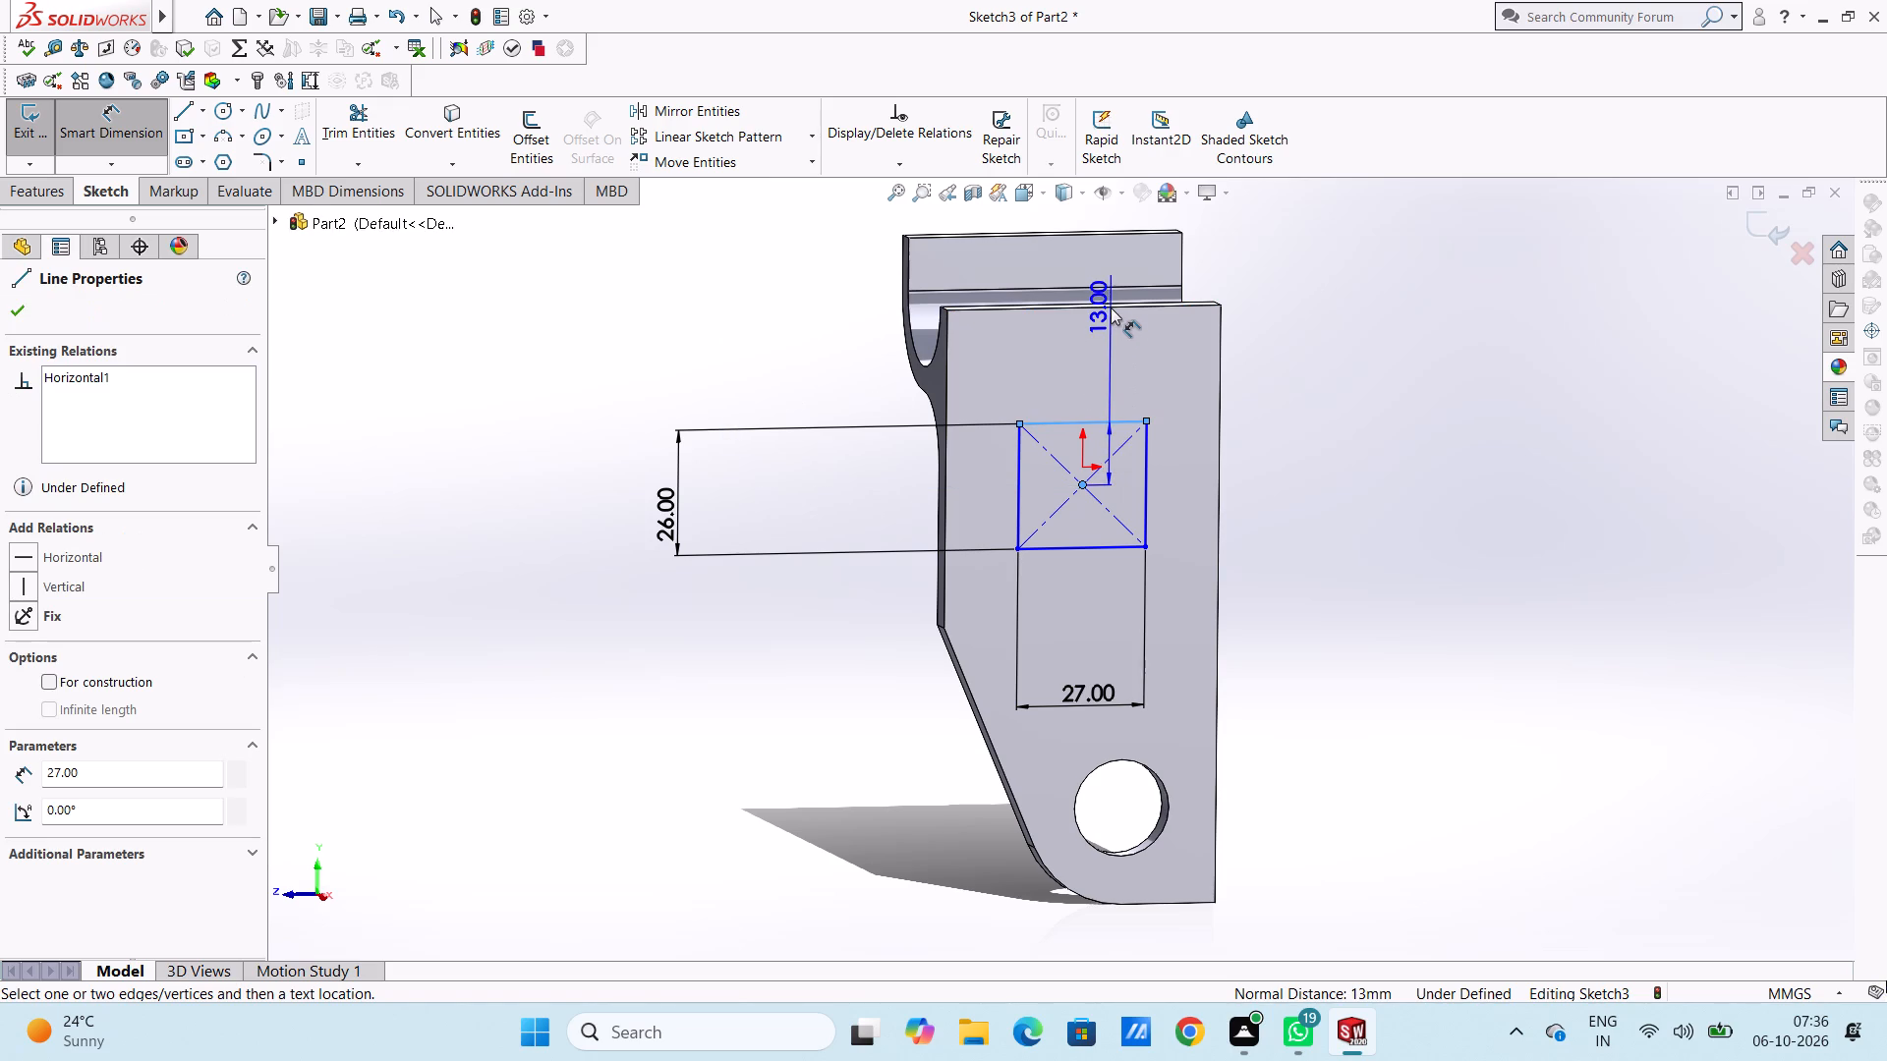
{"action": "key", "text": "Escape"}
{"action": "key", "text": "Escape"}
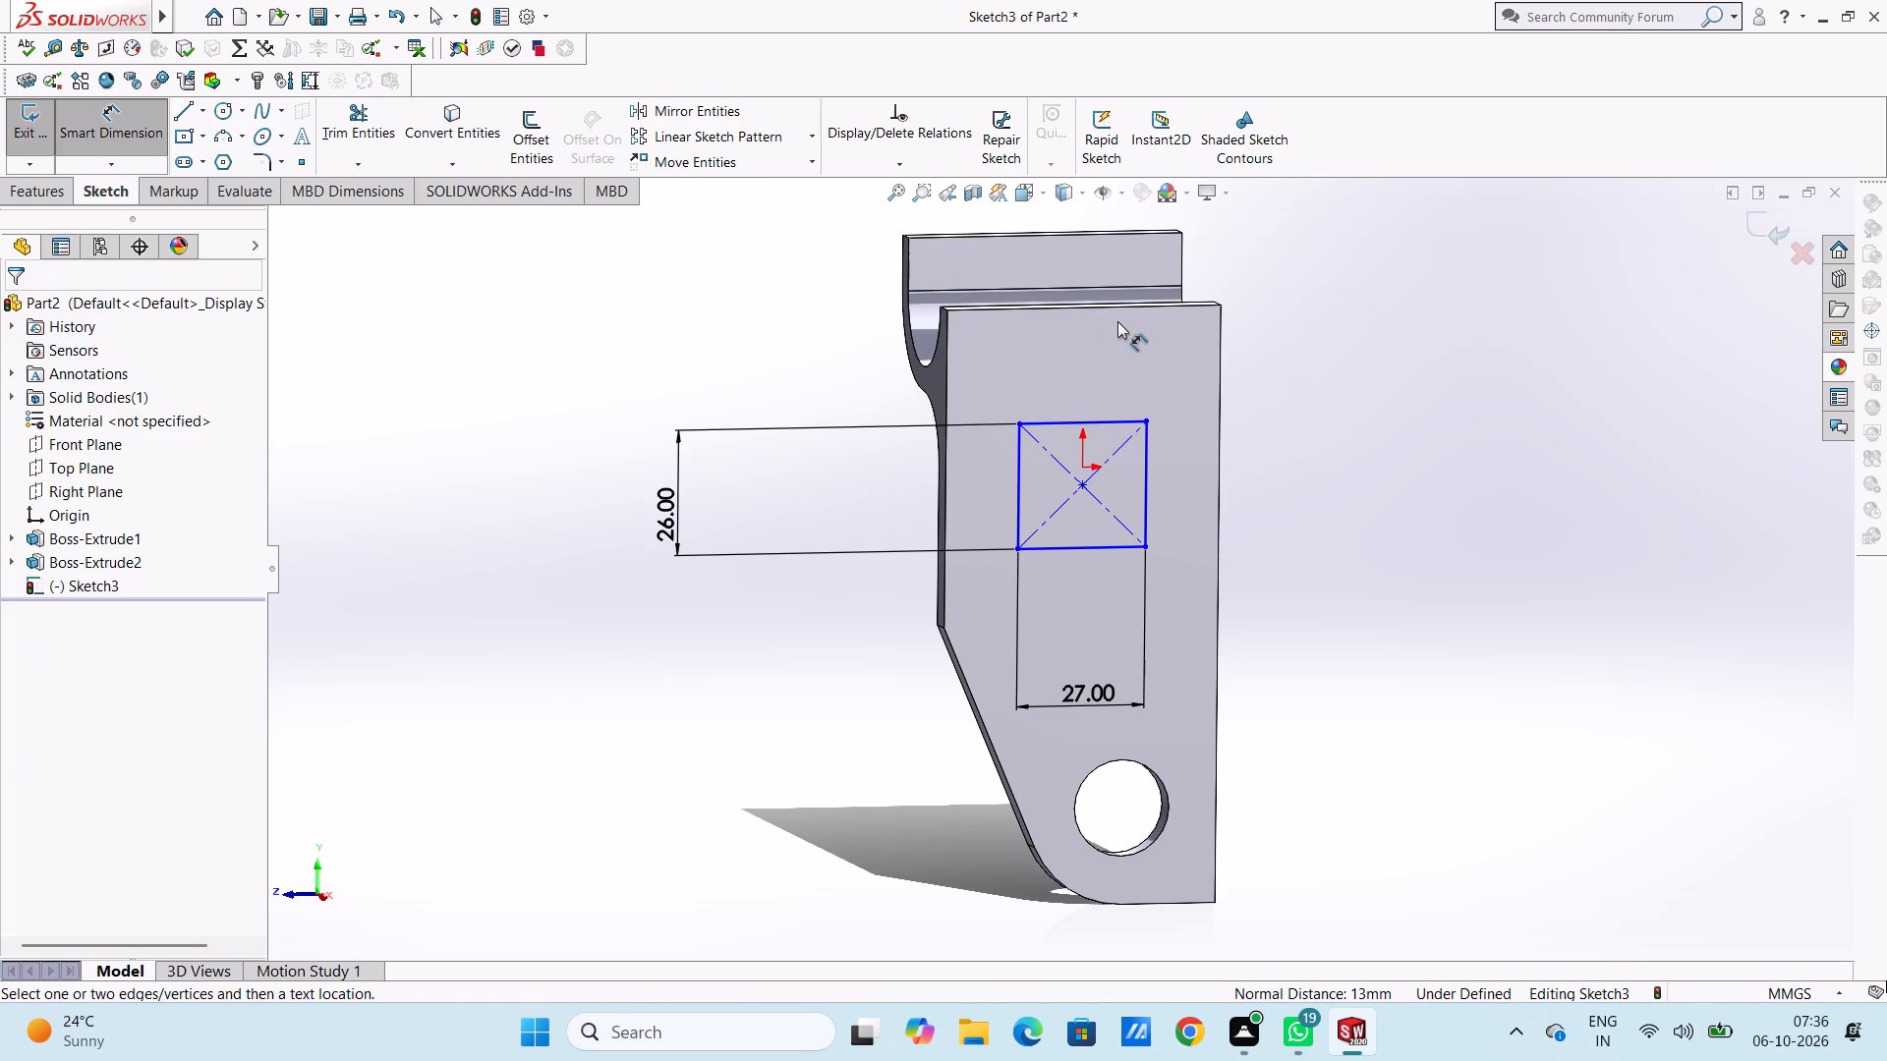
Dimension the distance from the plate's top edge to the rectangle's top line as 20 mm.
{"action": "left_click", "coordinate": [1117, 307]}
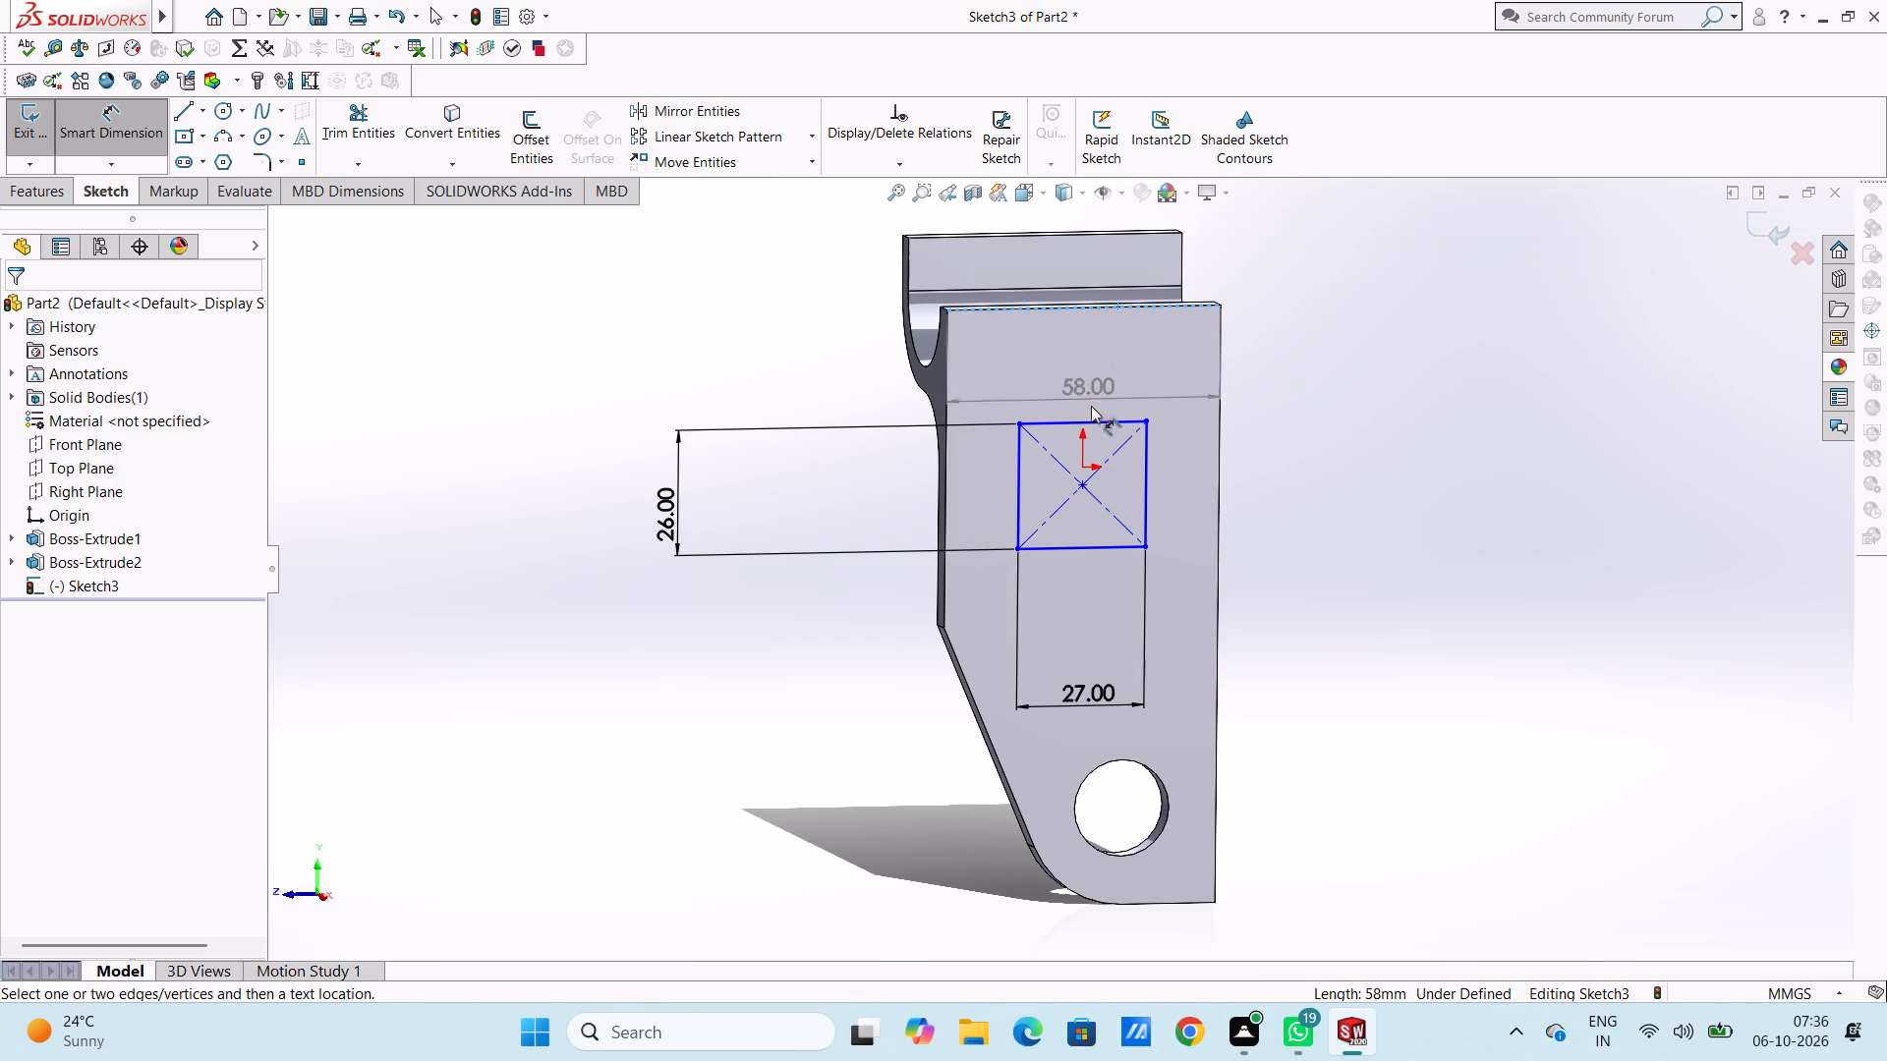
{"action": "left_click", "coordinate": [1096, 421]}
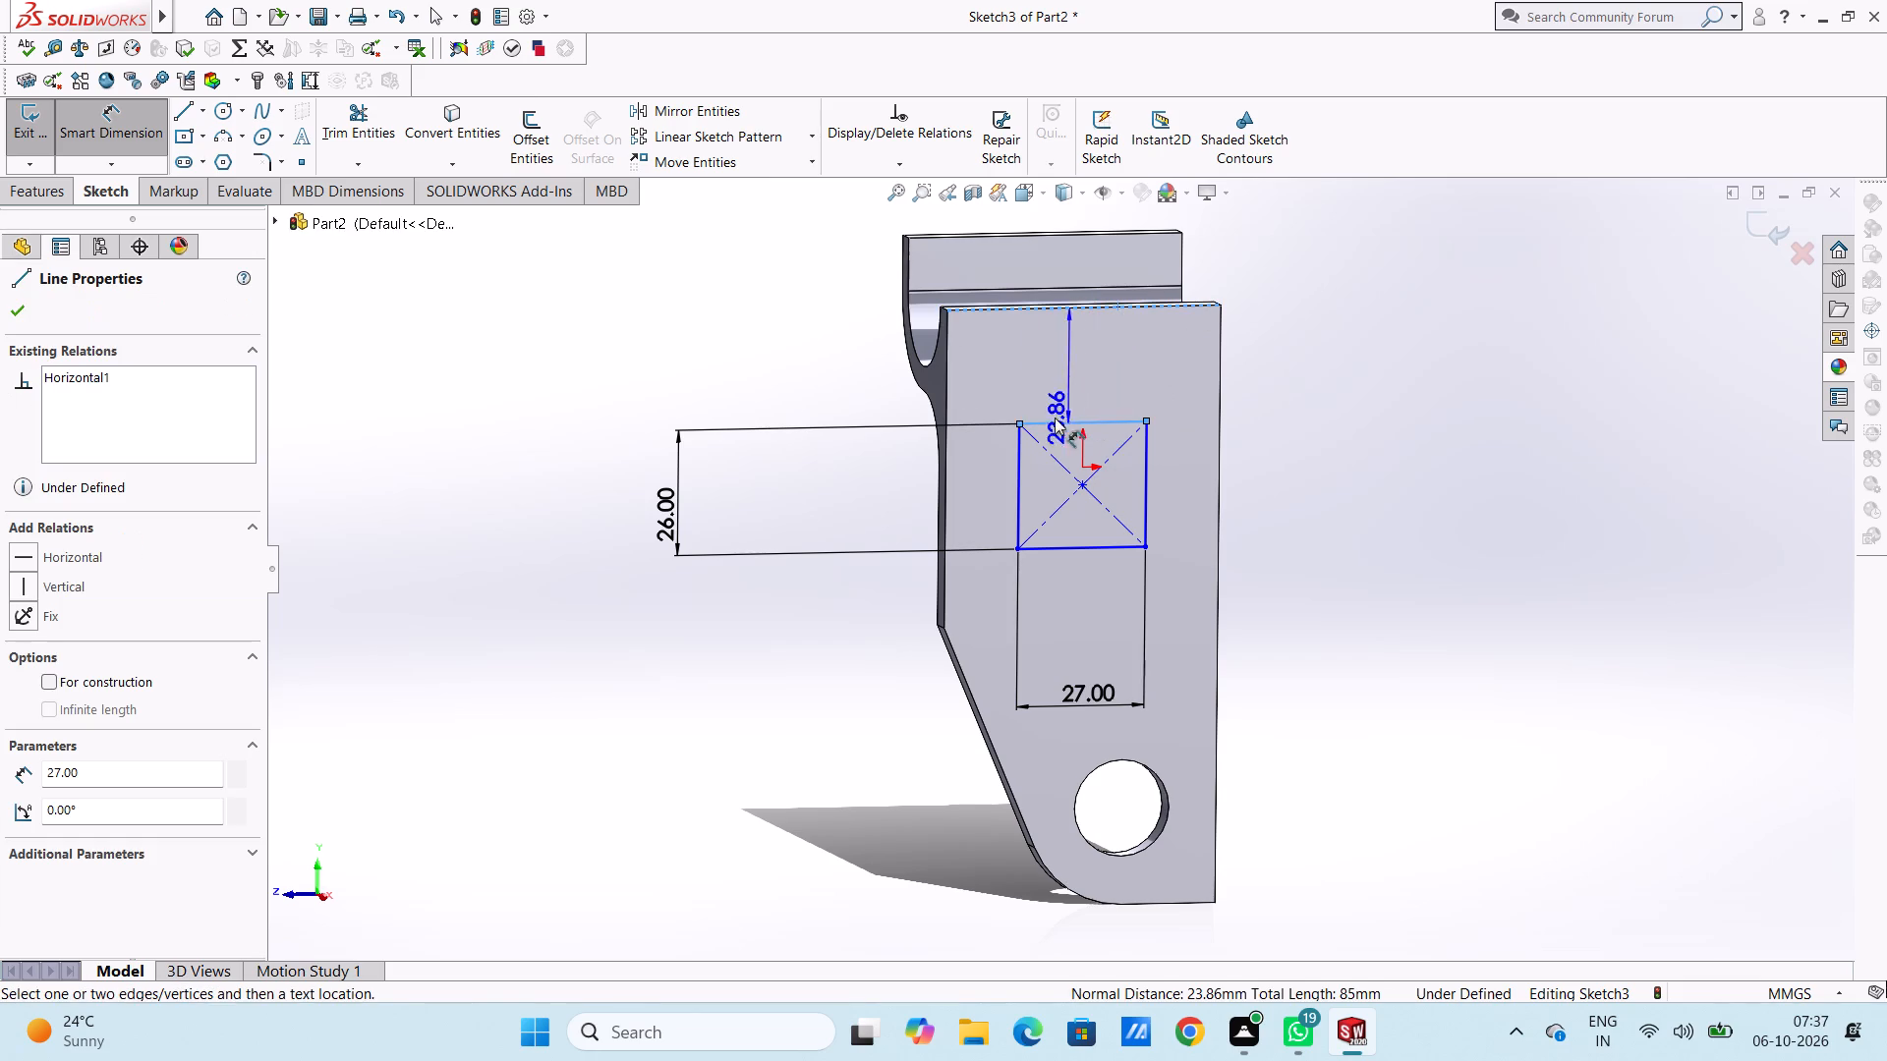
{"action": "left_click", "coordinate": [801, 380]}
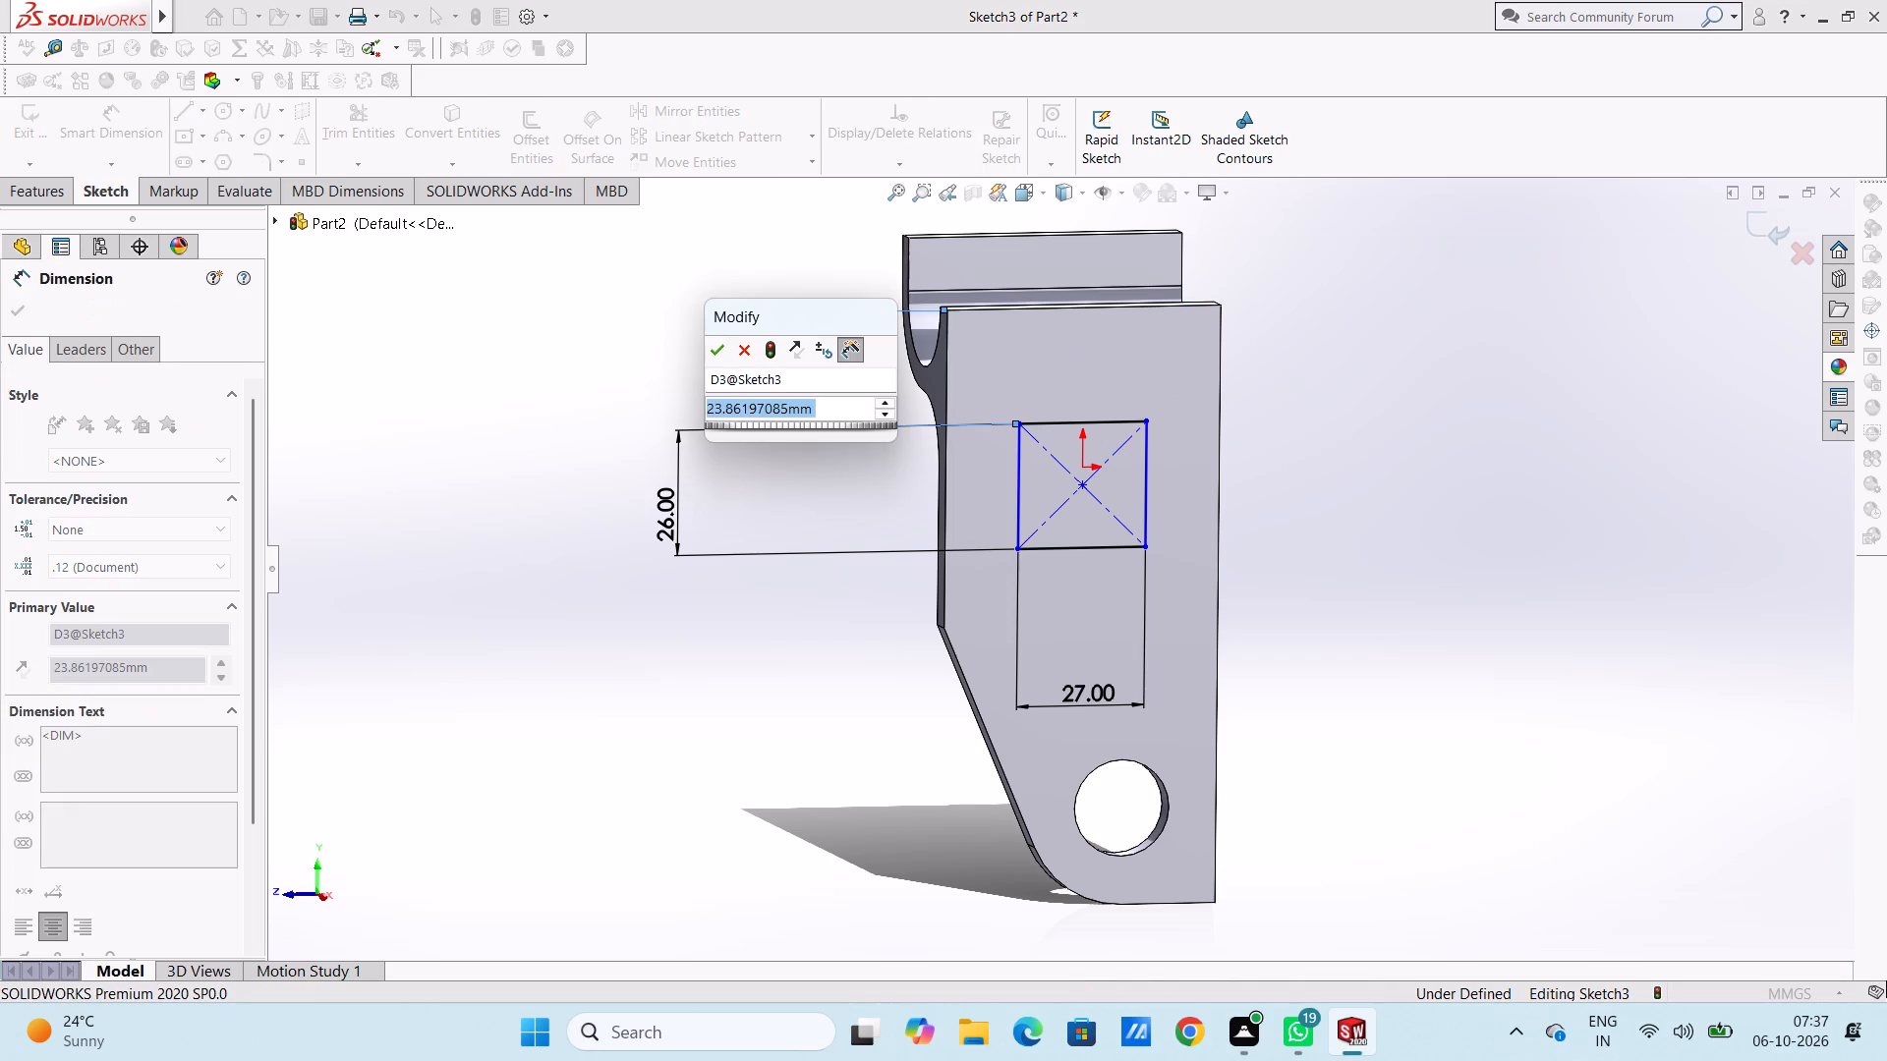
{"action": "type", "text": "20"}
{"action": "key", "text": "Return"}
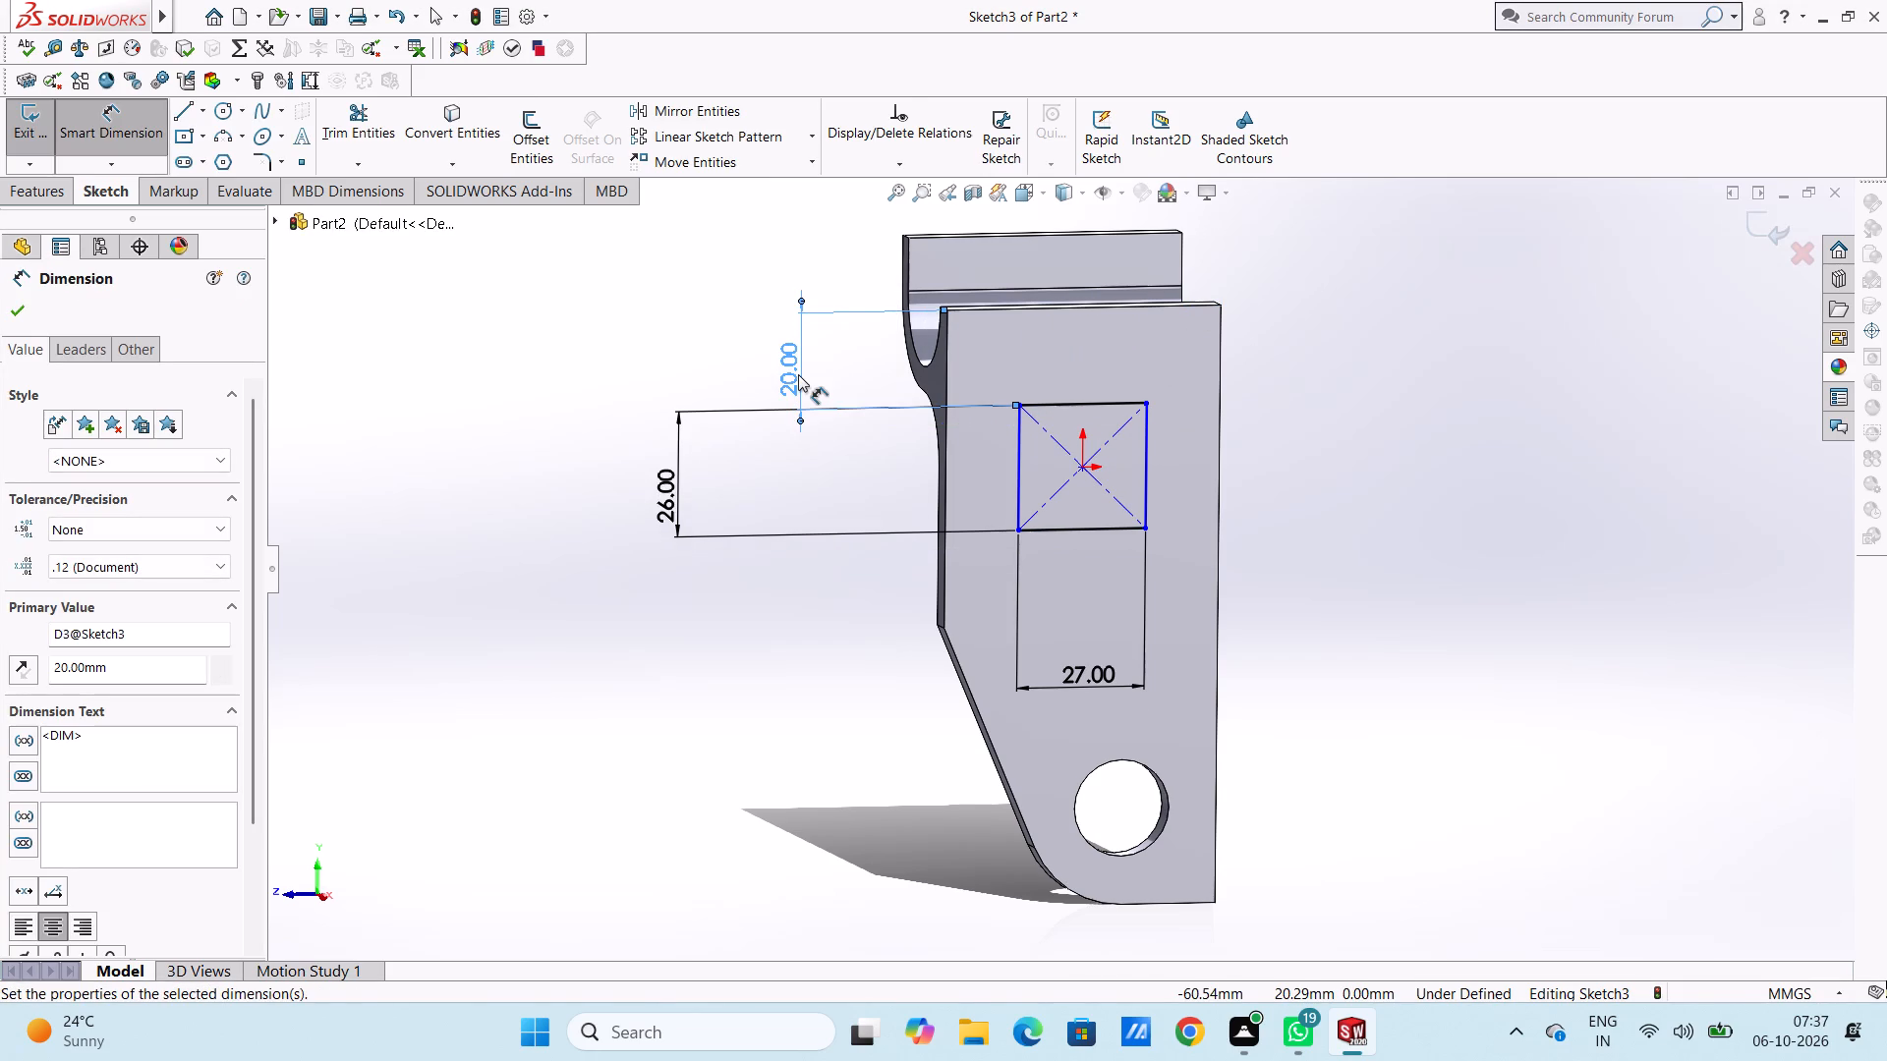
{"action": "left_click", "coordinate": [816, 700]}
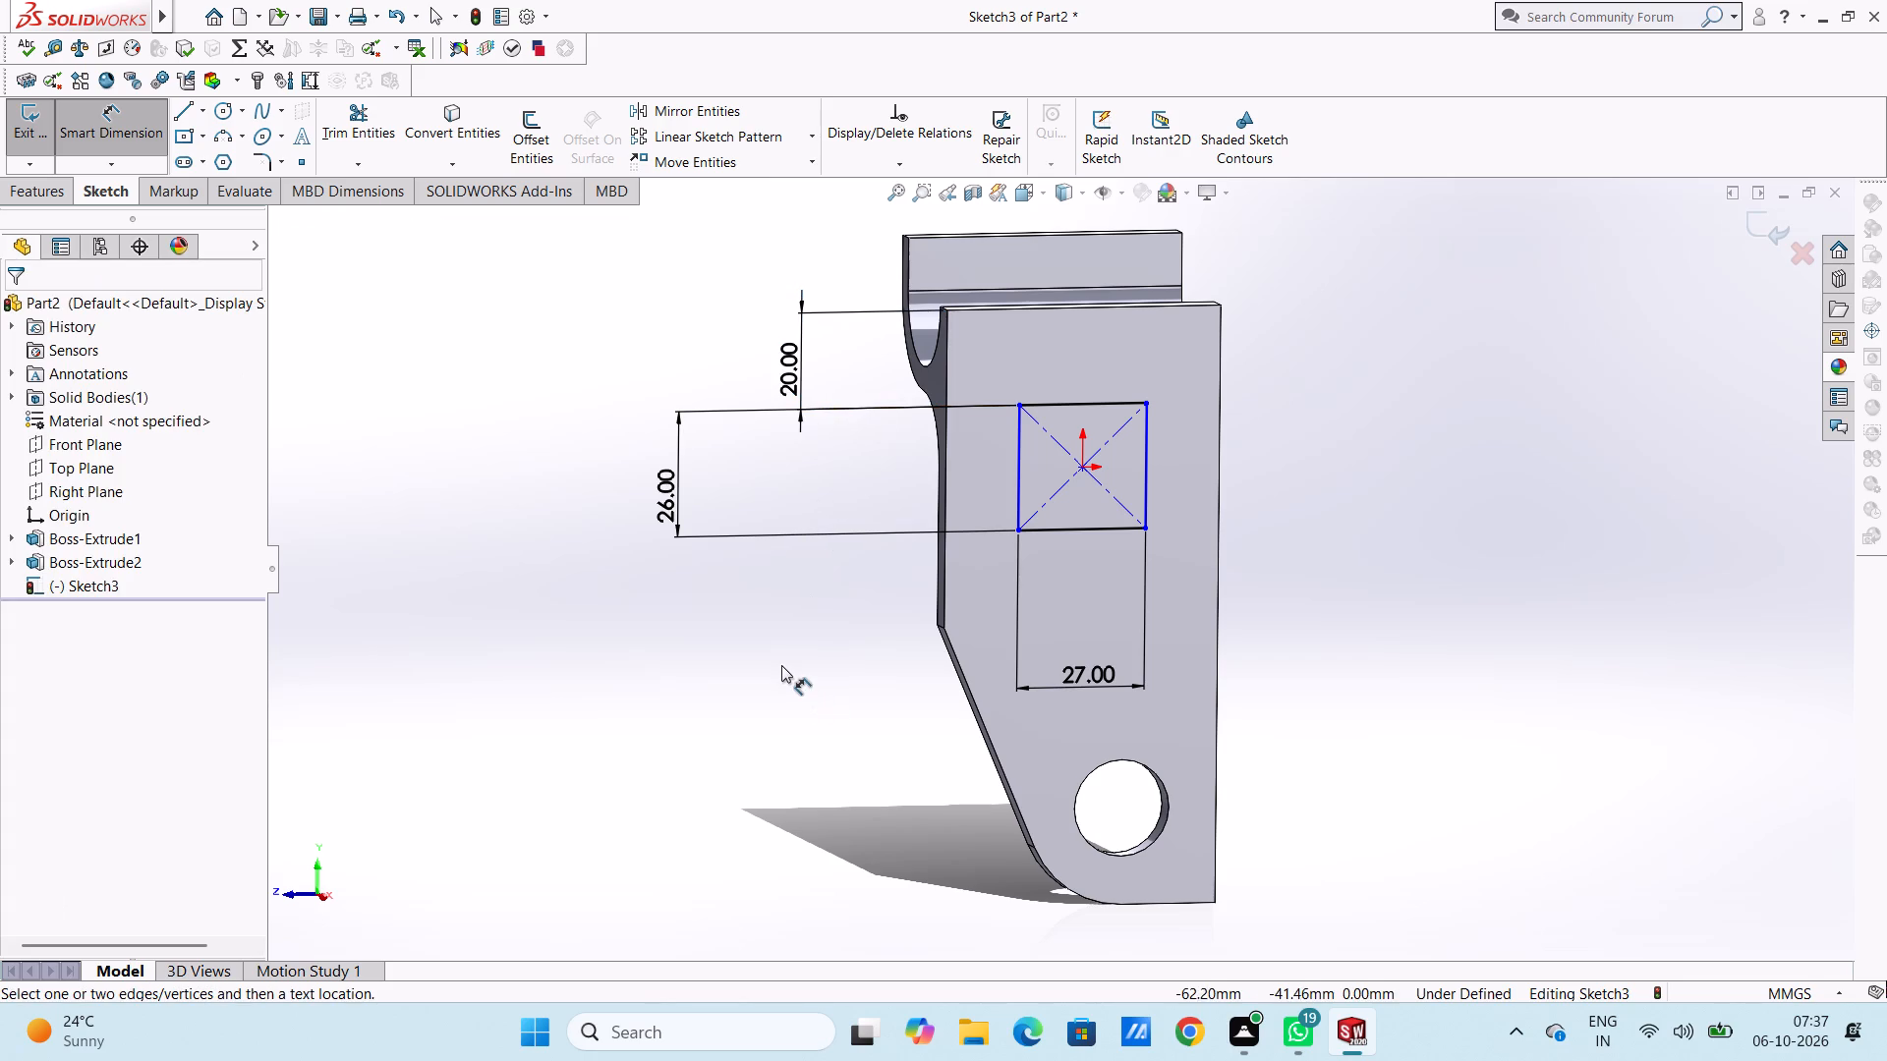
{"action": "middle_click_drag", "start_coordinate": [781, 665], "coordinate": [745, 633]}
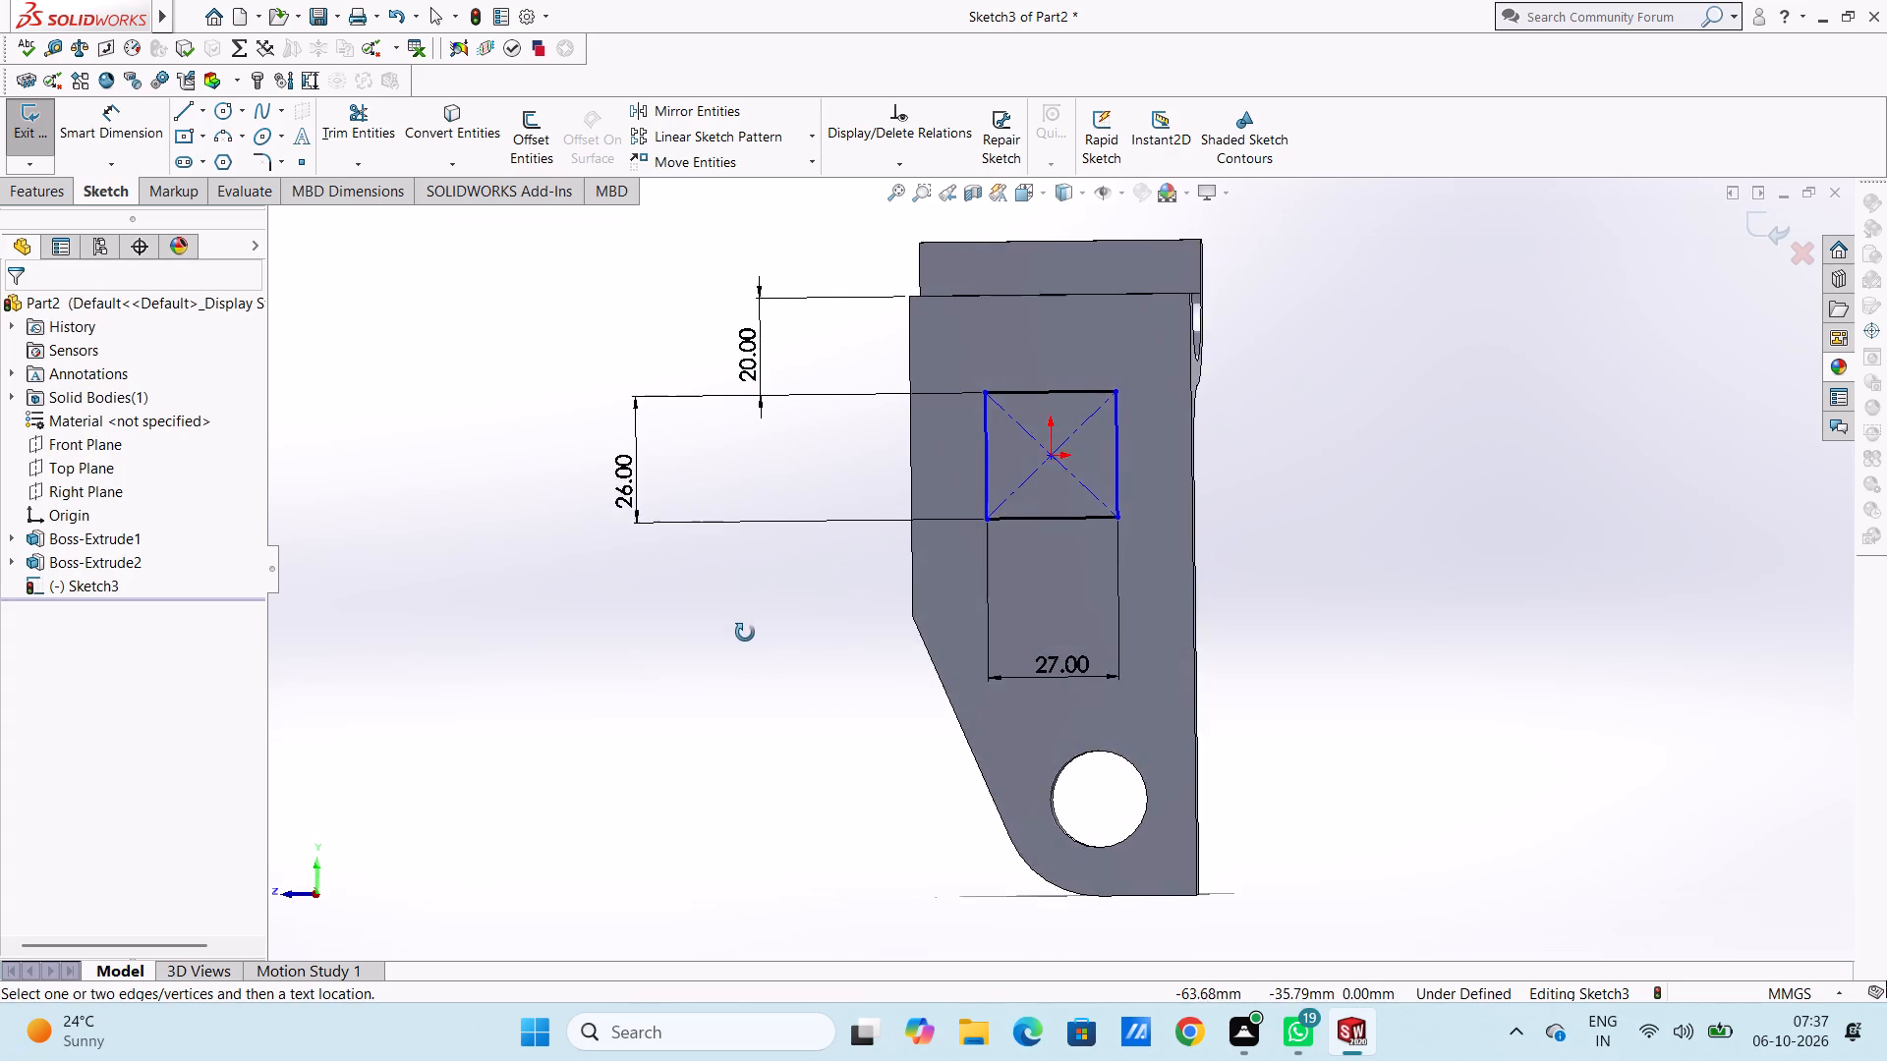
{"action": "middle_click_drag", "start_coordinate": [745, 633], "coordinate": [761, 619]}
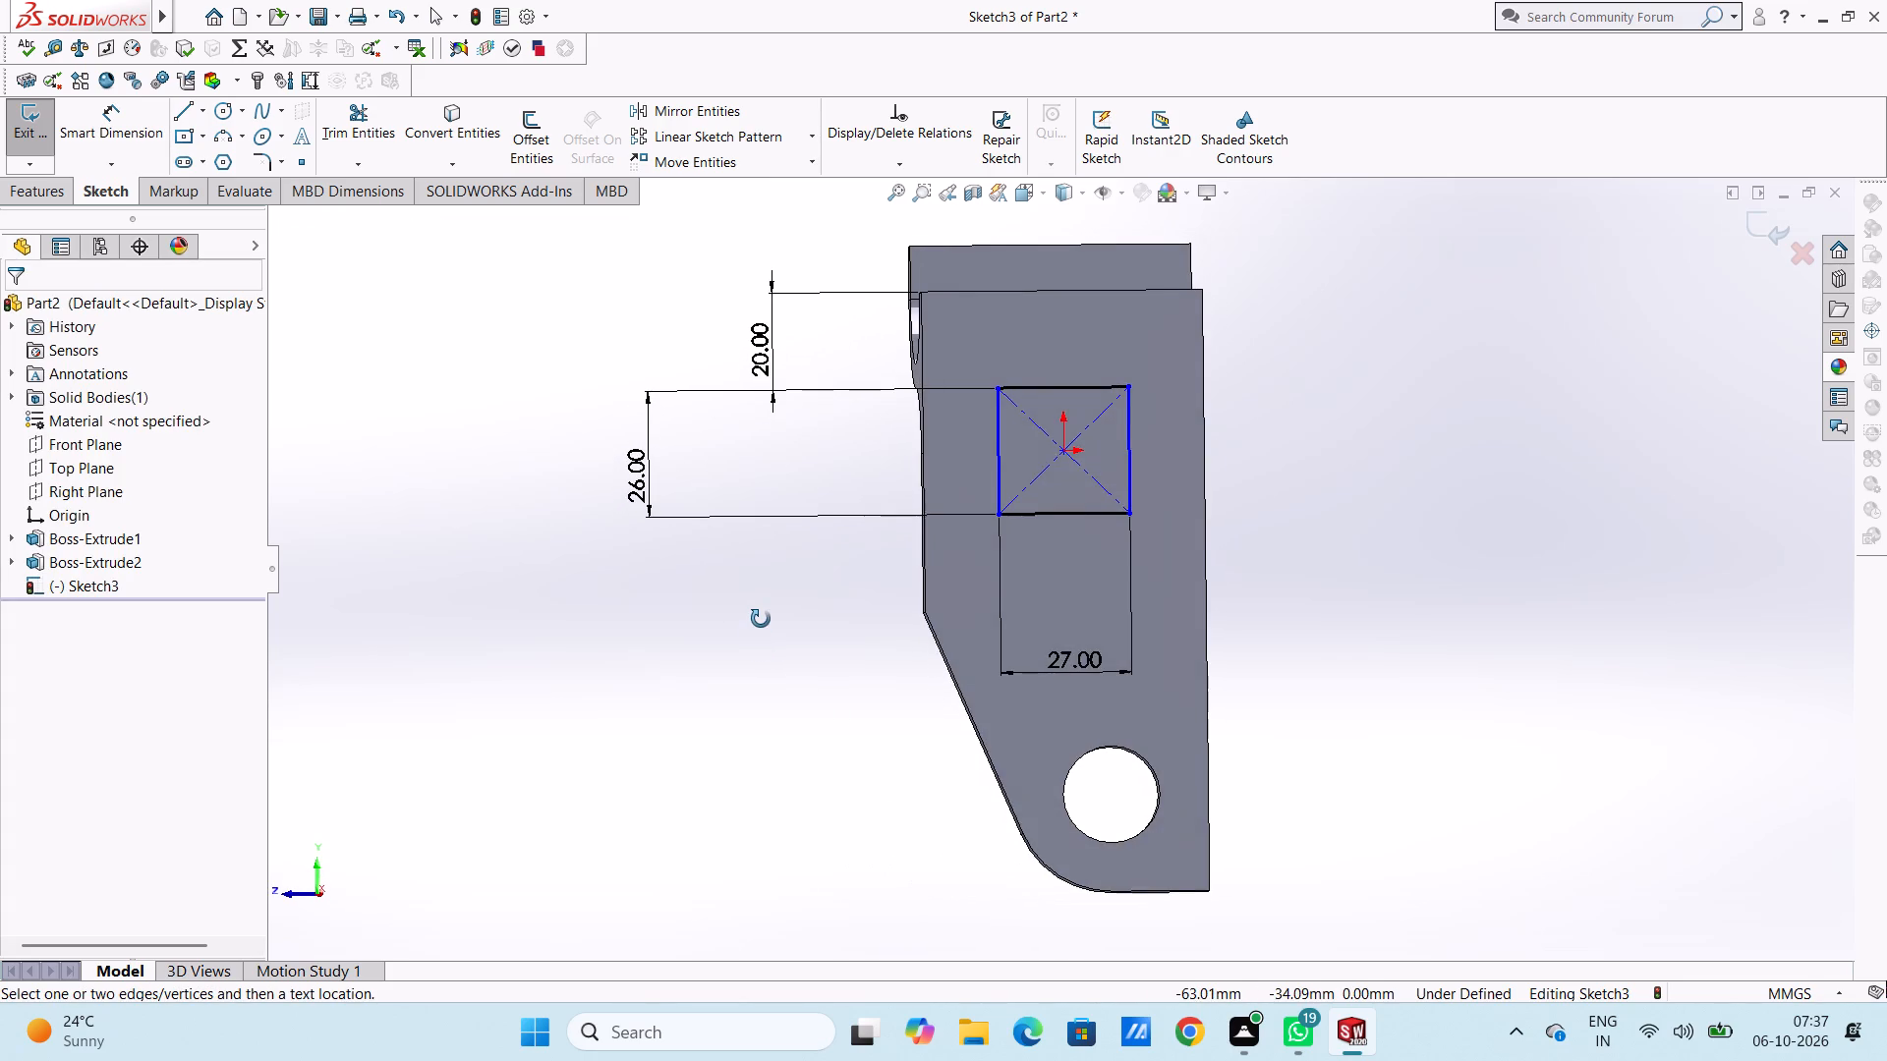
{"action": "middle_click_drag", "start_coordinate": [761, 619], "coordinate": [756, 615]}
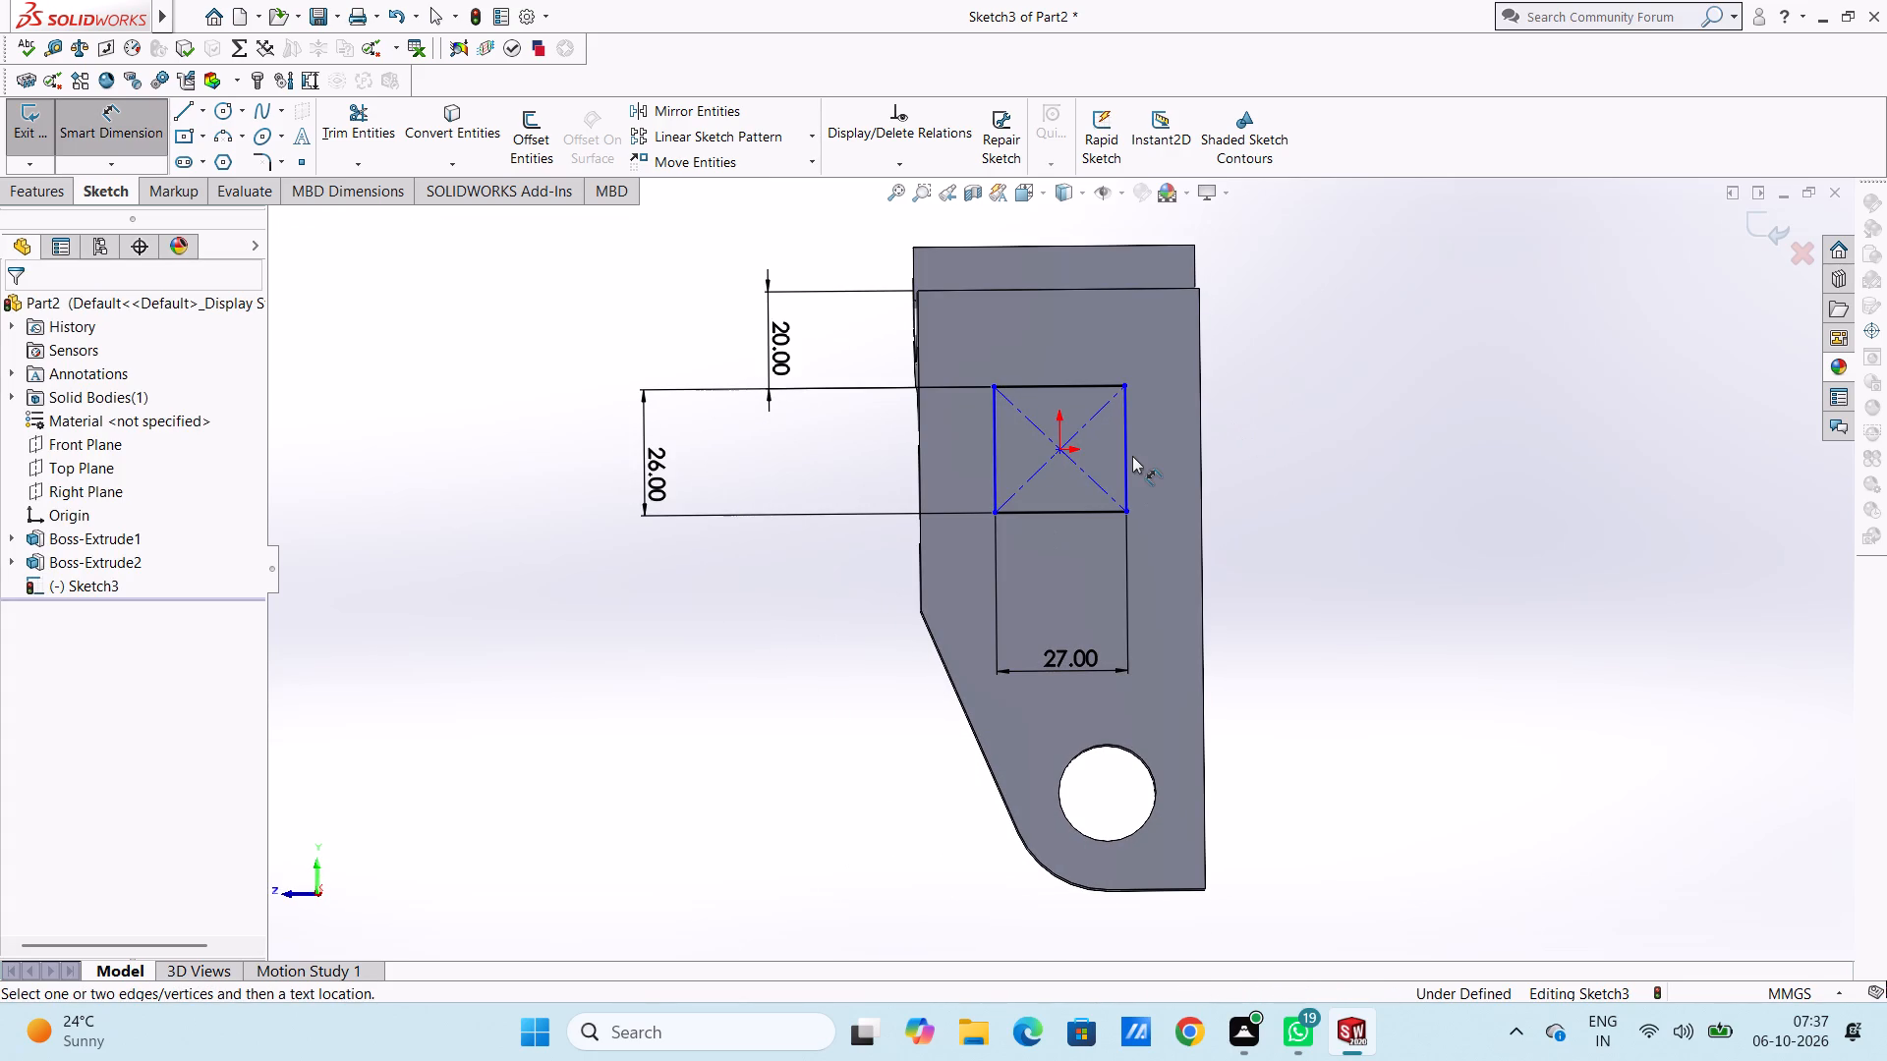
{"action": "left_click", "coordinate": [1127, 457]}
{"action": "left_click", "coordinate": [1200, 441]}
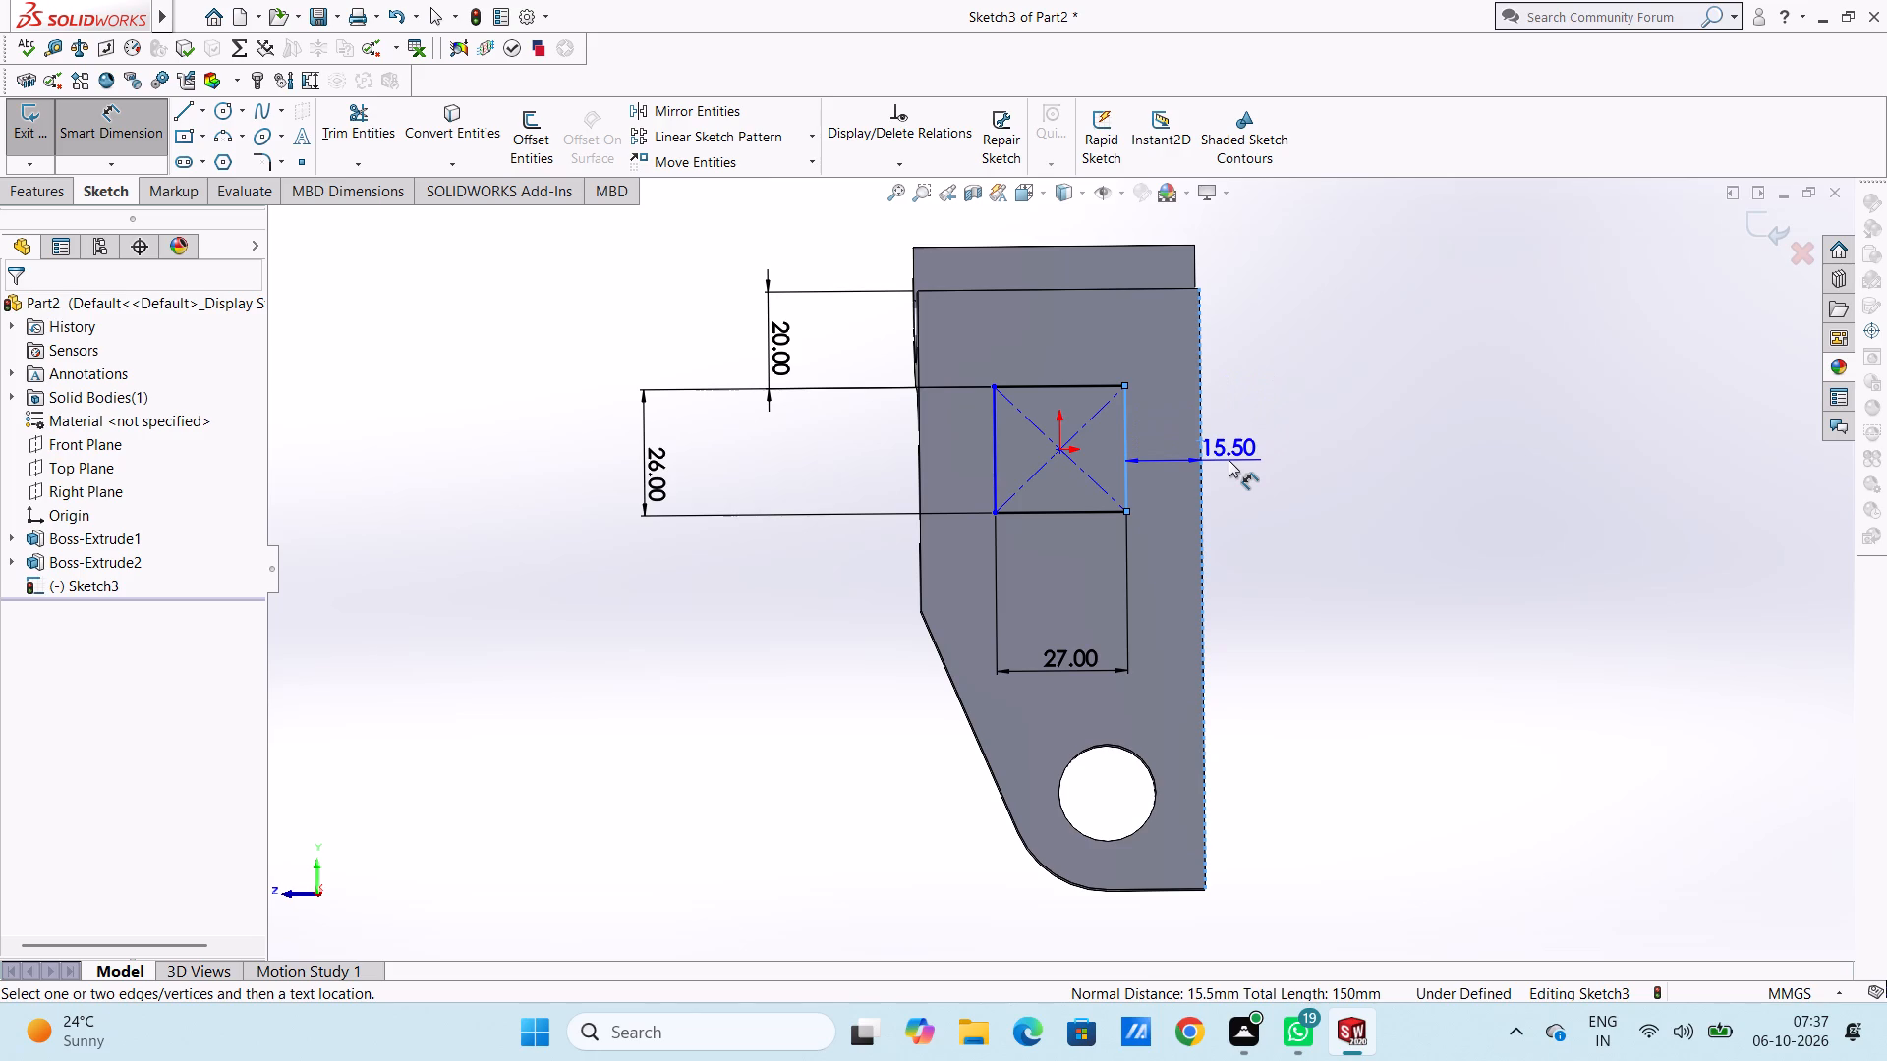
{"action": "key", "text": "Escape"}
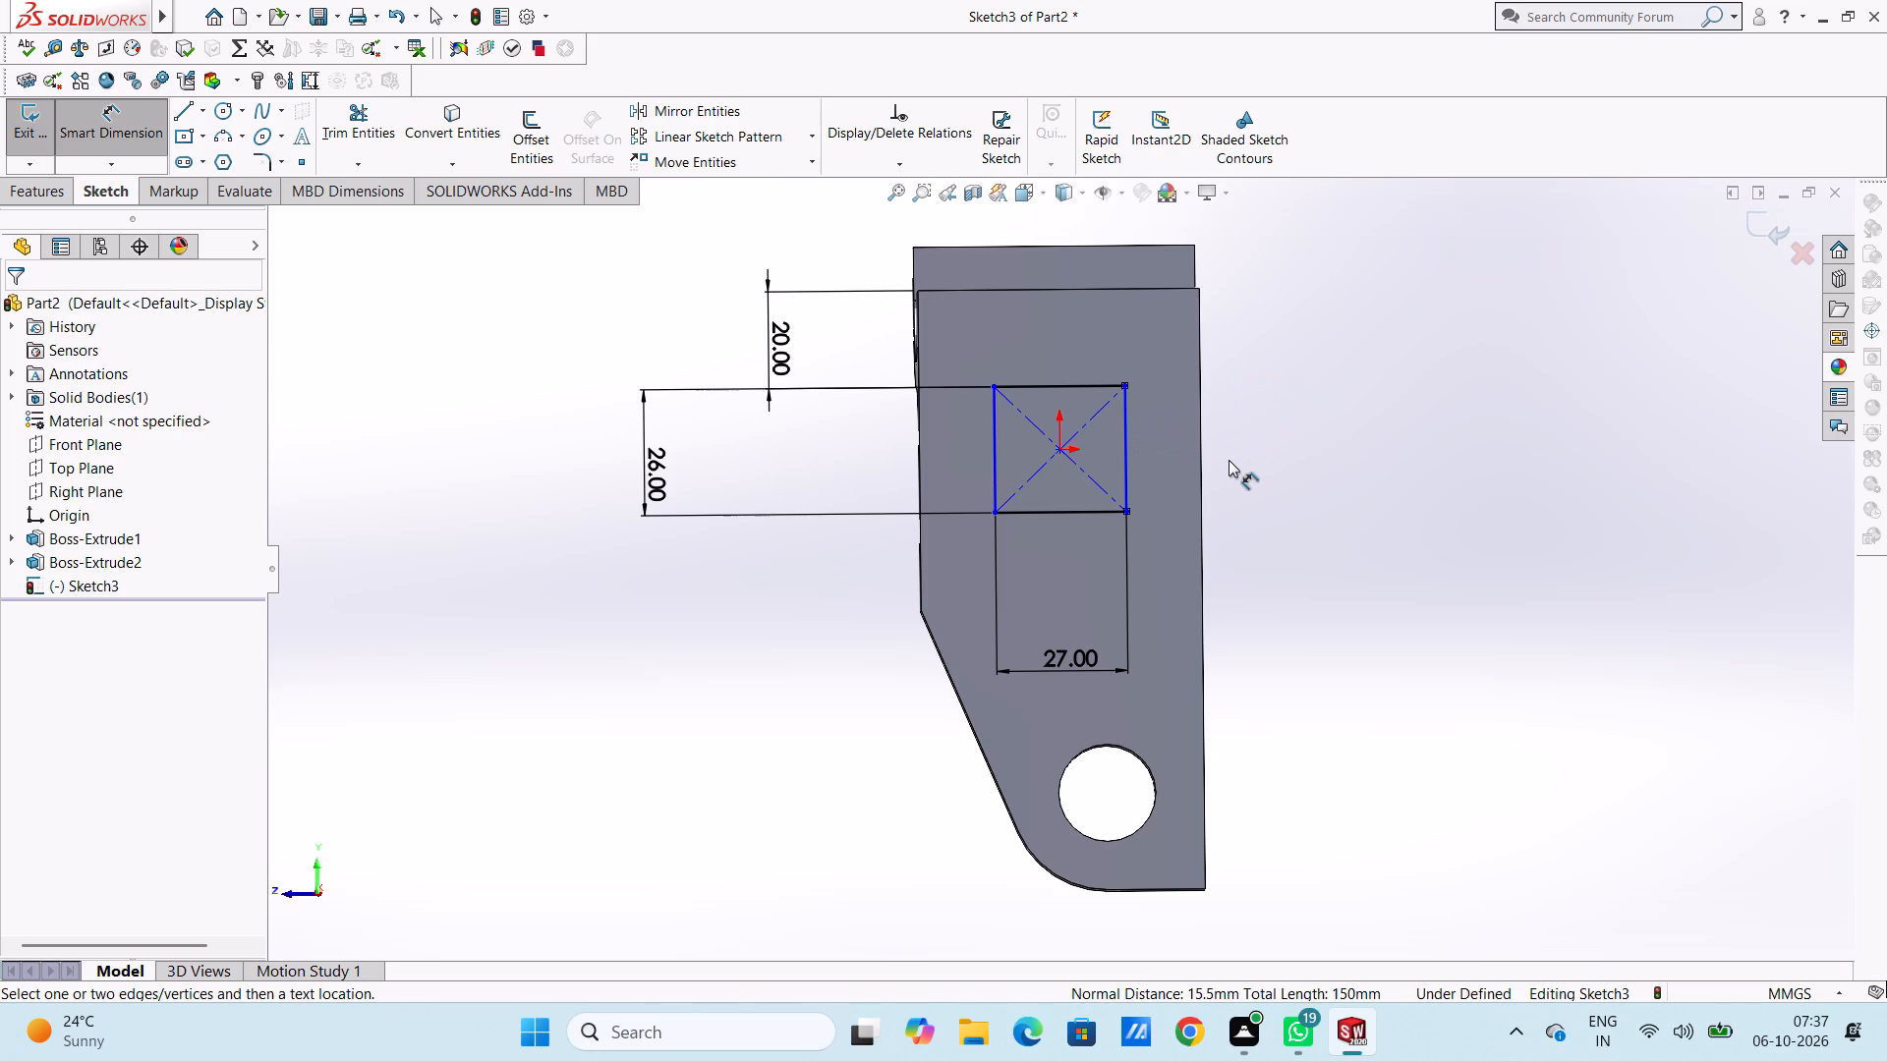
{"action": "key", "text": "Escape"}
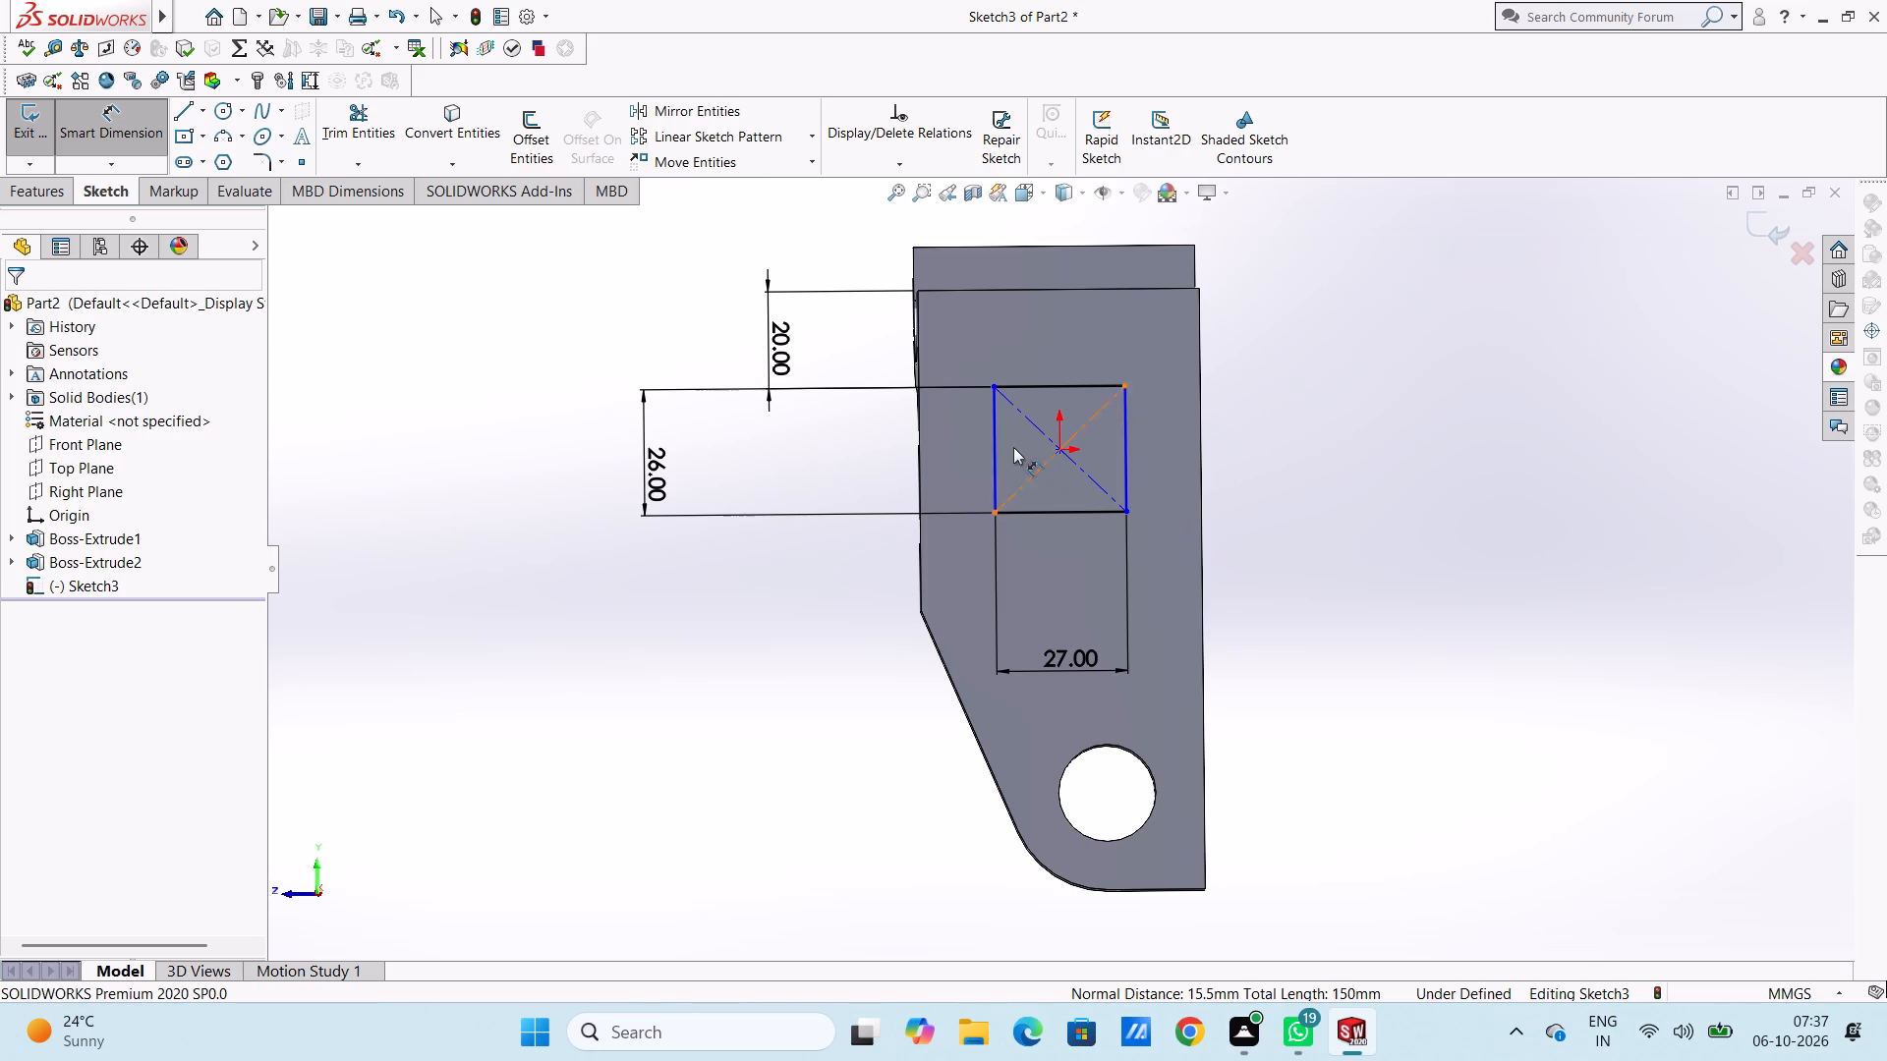
Dimension the gap between the rectangle's left line and the plate's left vertical edge as 12 mm.
{"action": "left_click", "coordinate": [996, 439]}
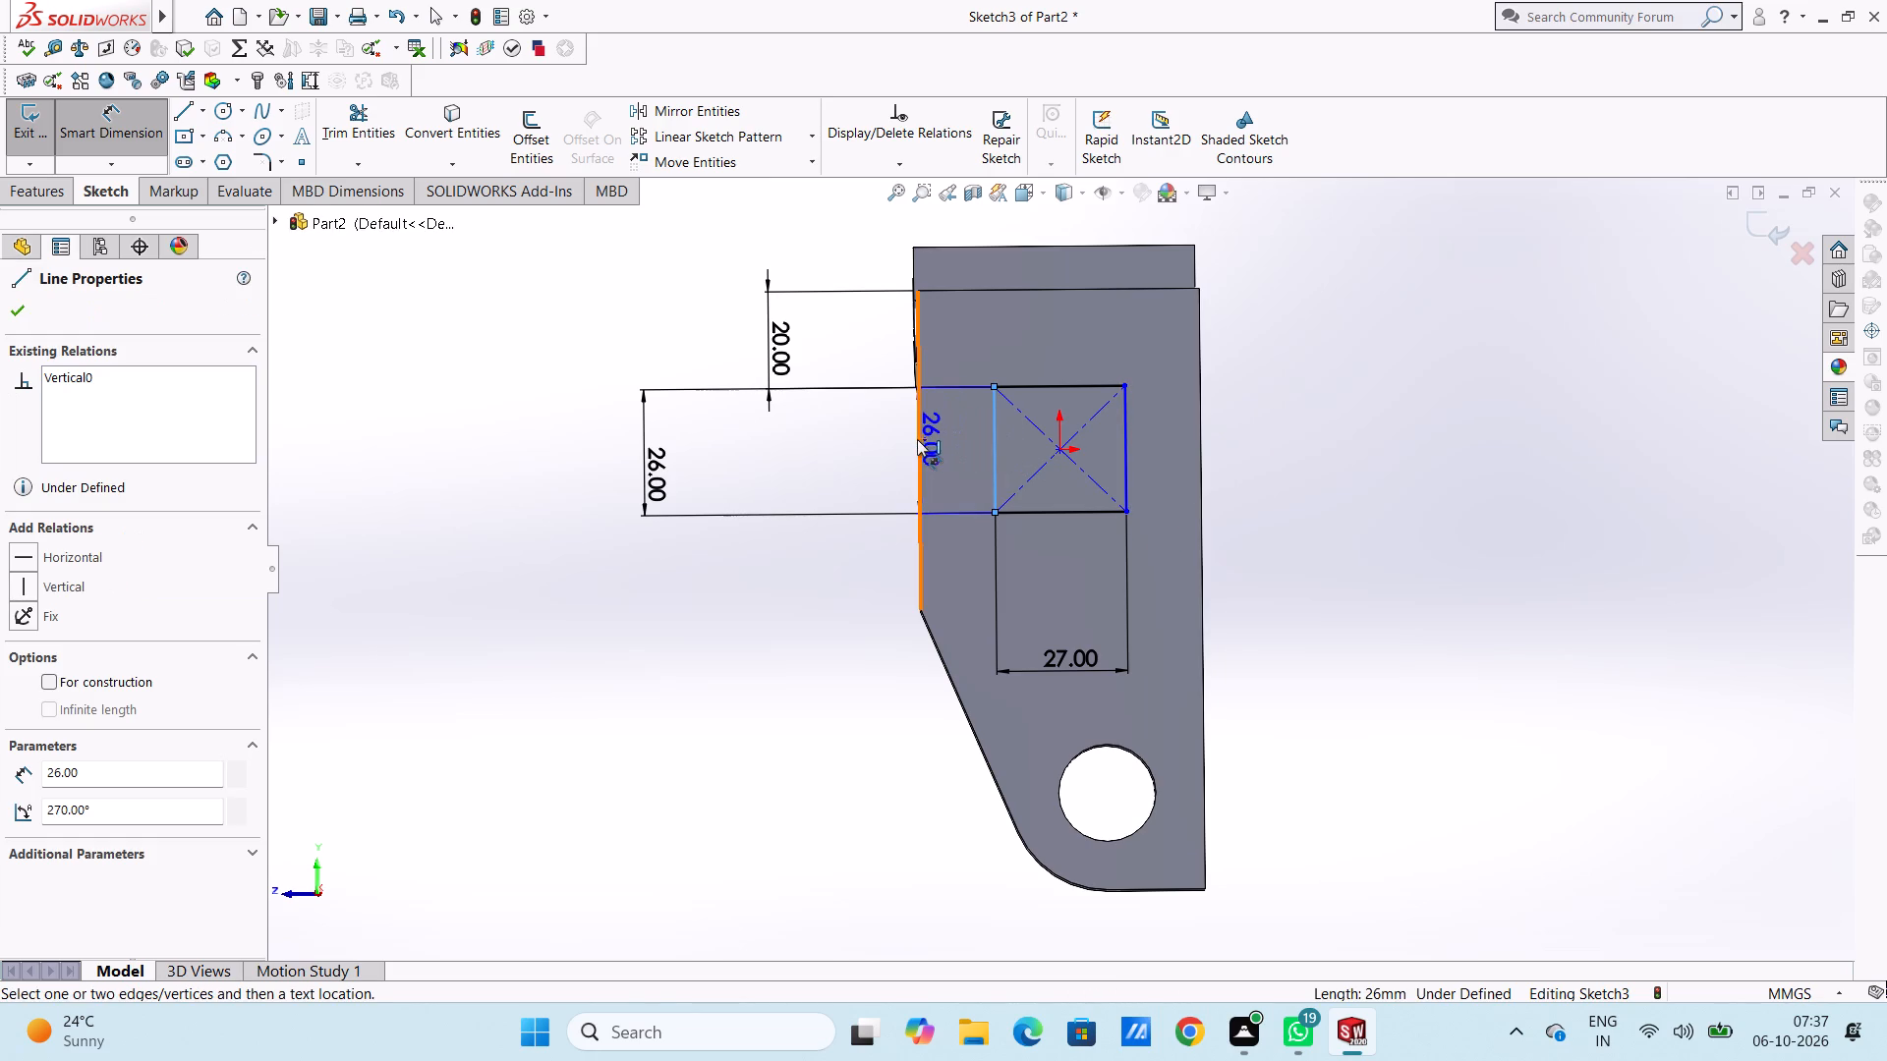
{"action": "left_click", "coordinate": [920, 439]}
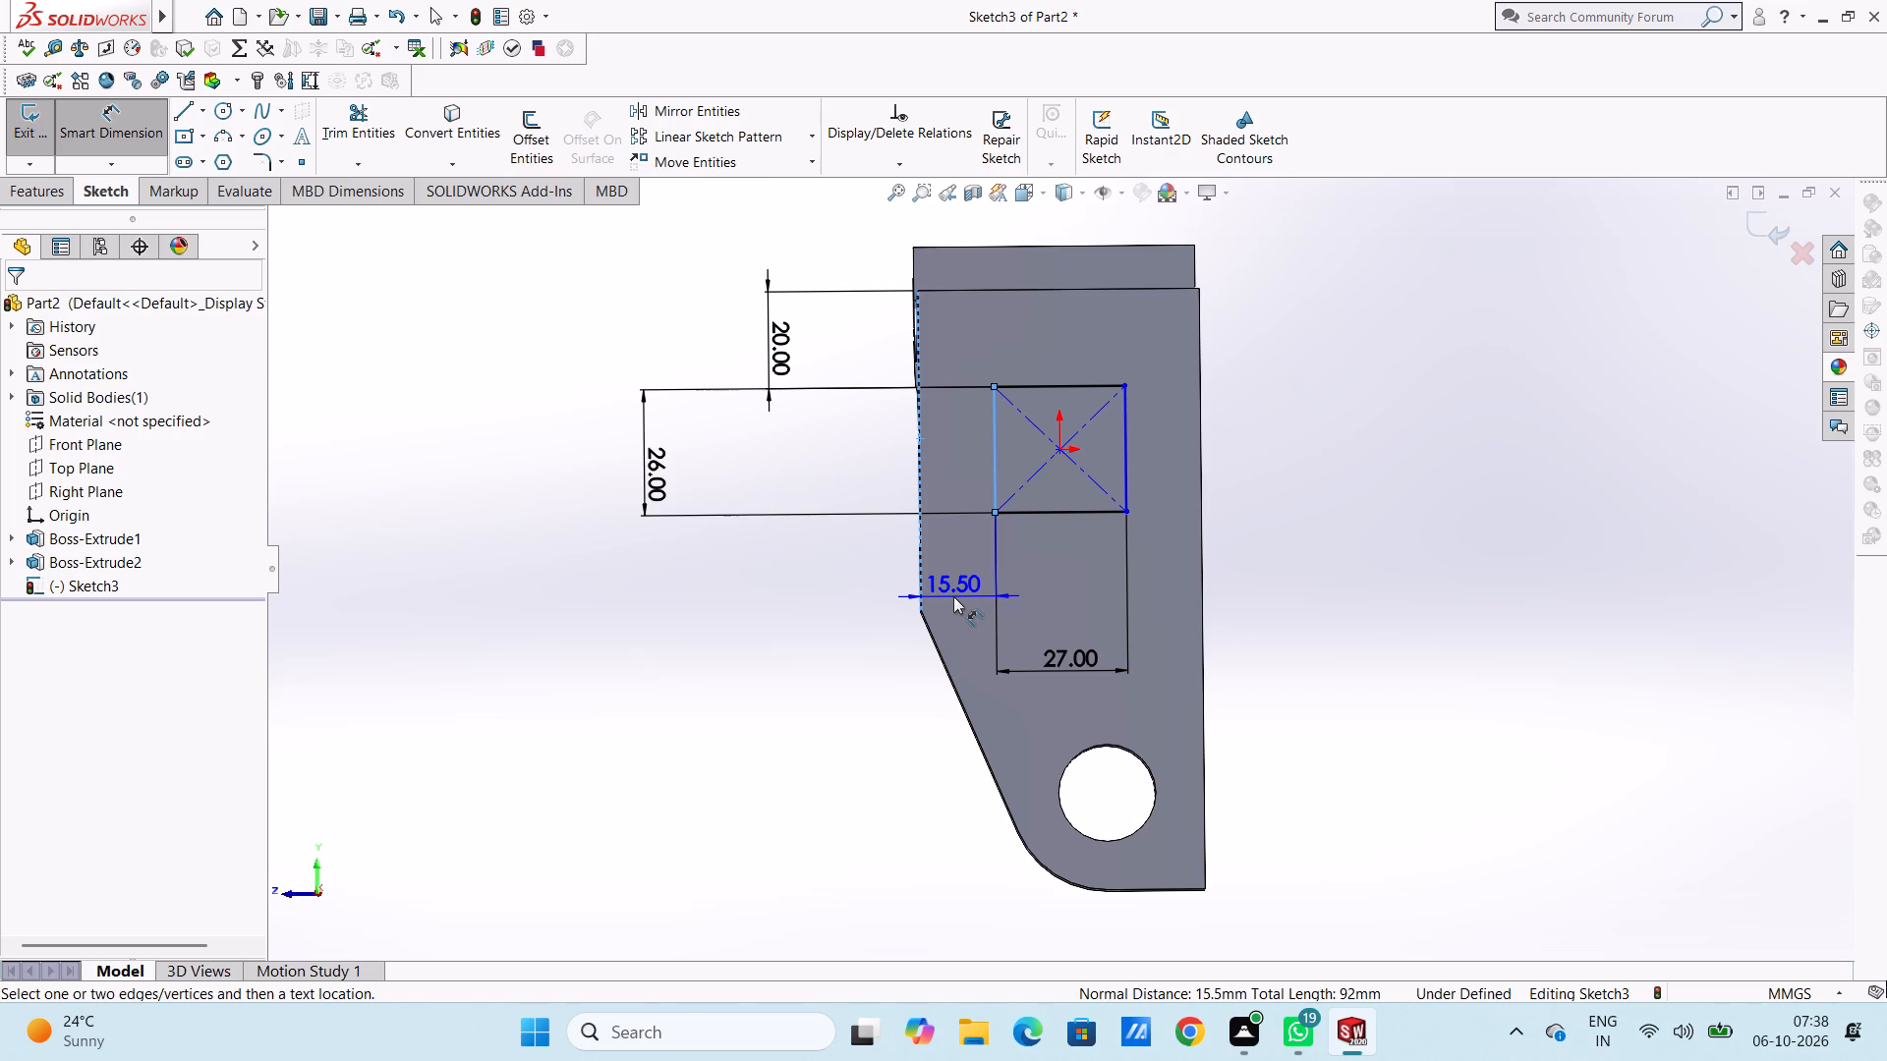
{"action": "left_click", "coordinate": [956, 487]}
{"action": "type", "text": "12"}
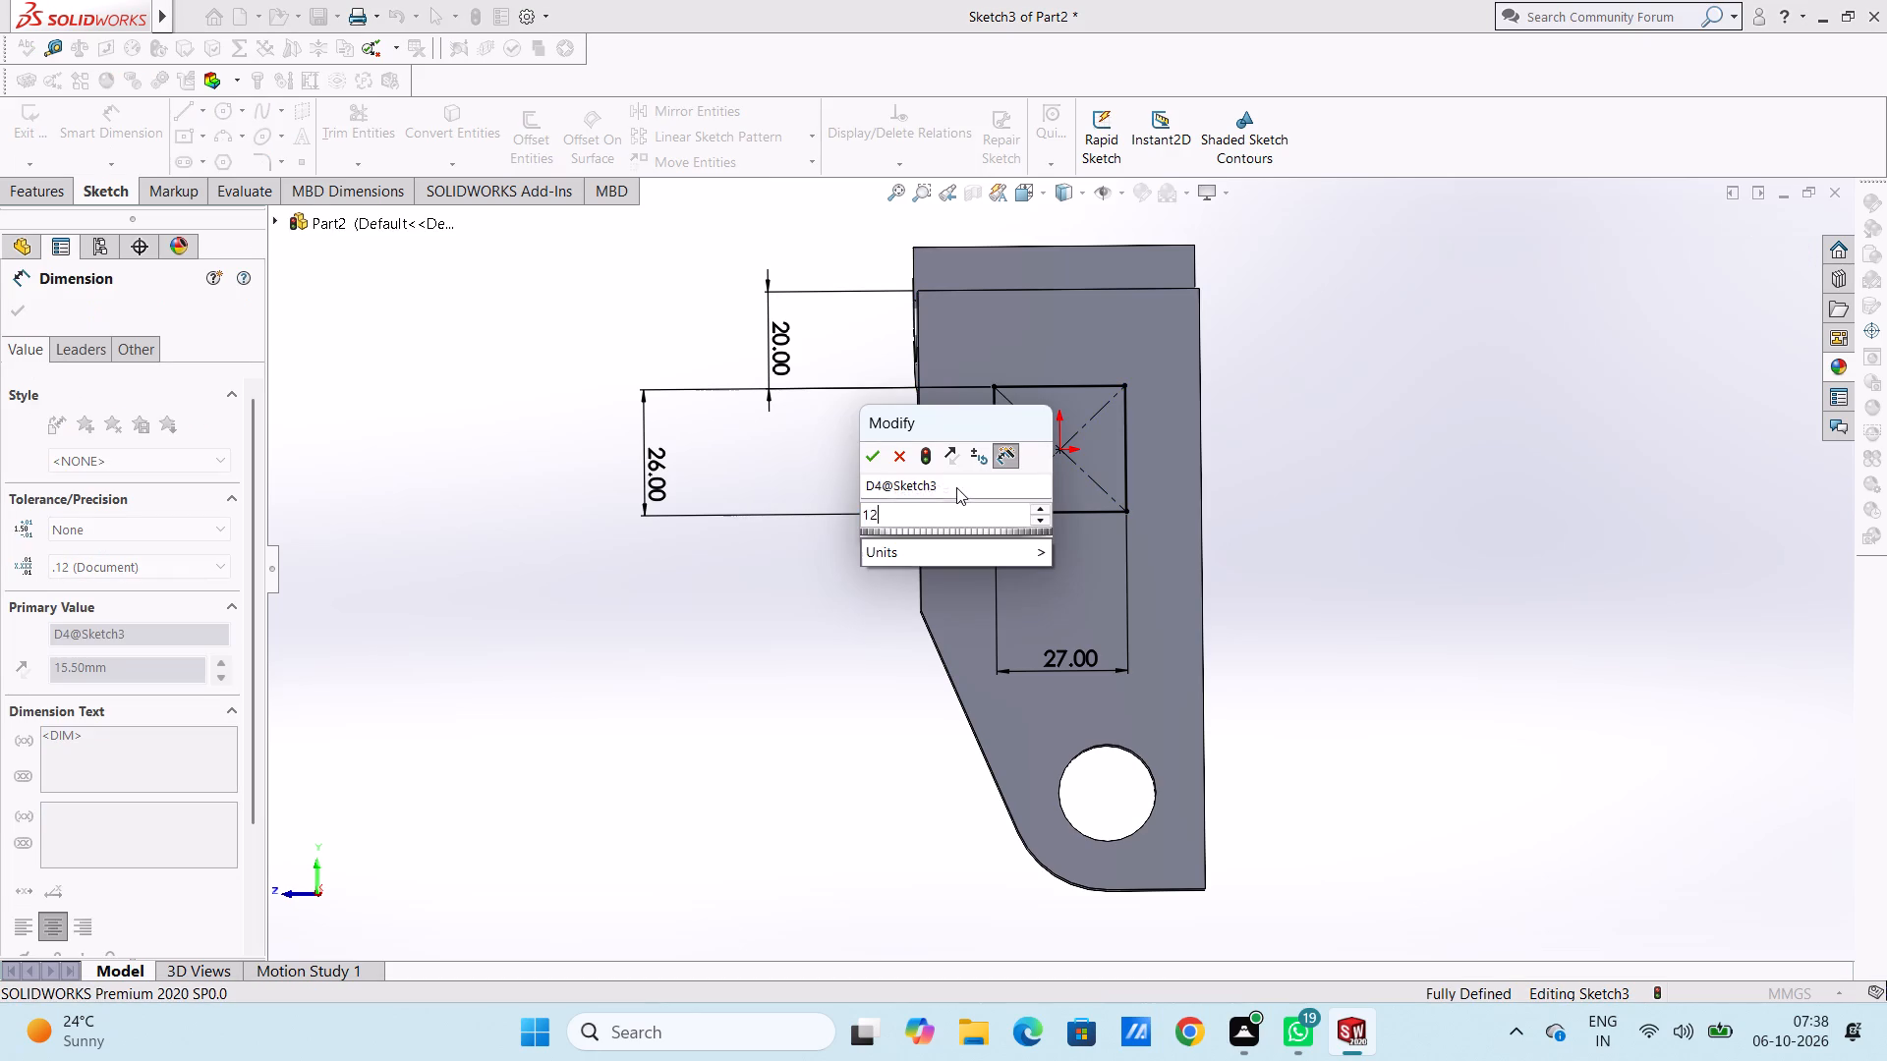
{"action": "key", "text": "Return"}
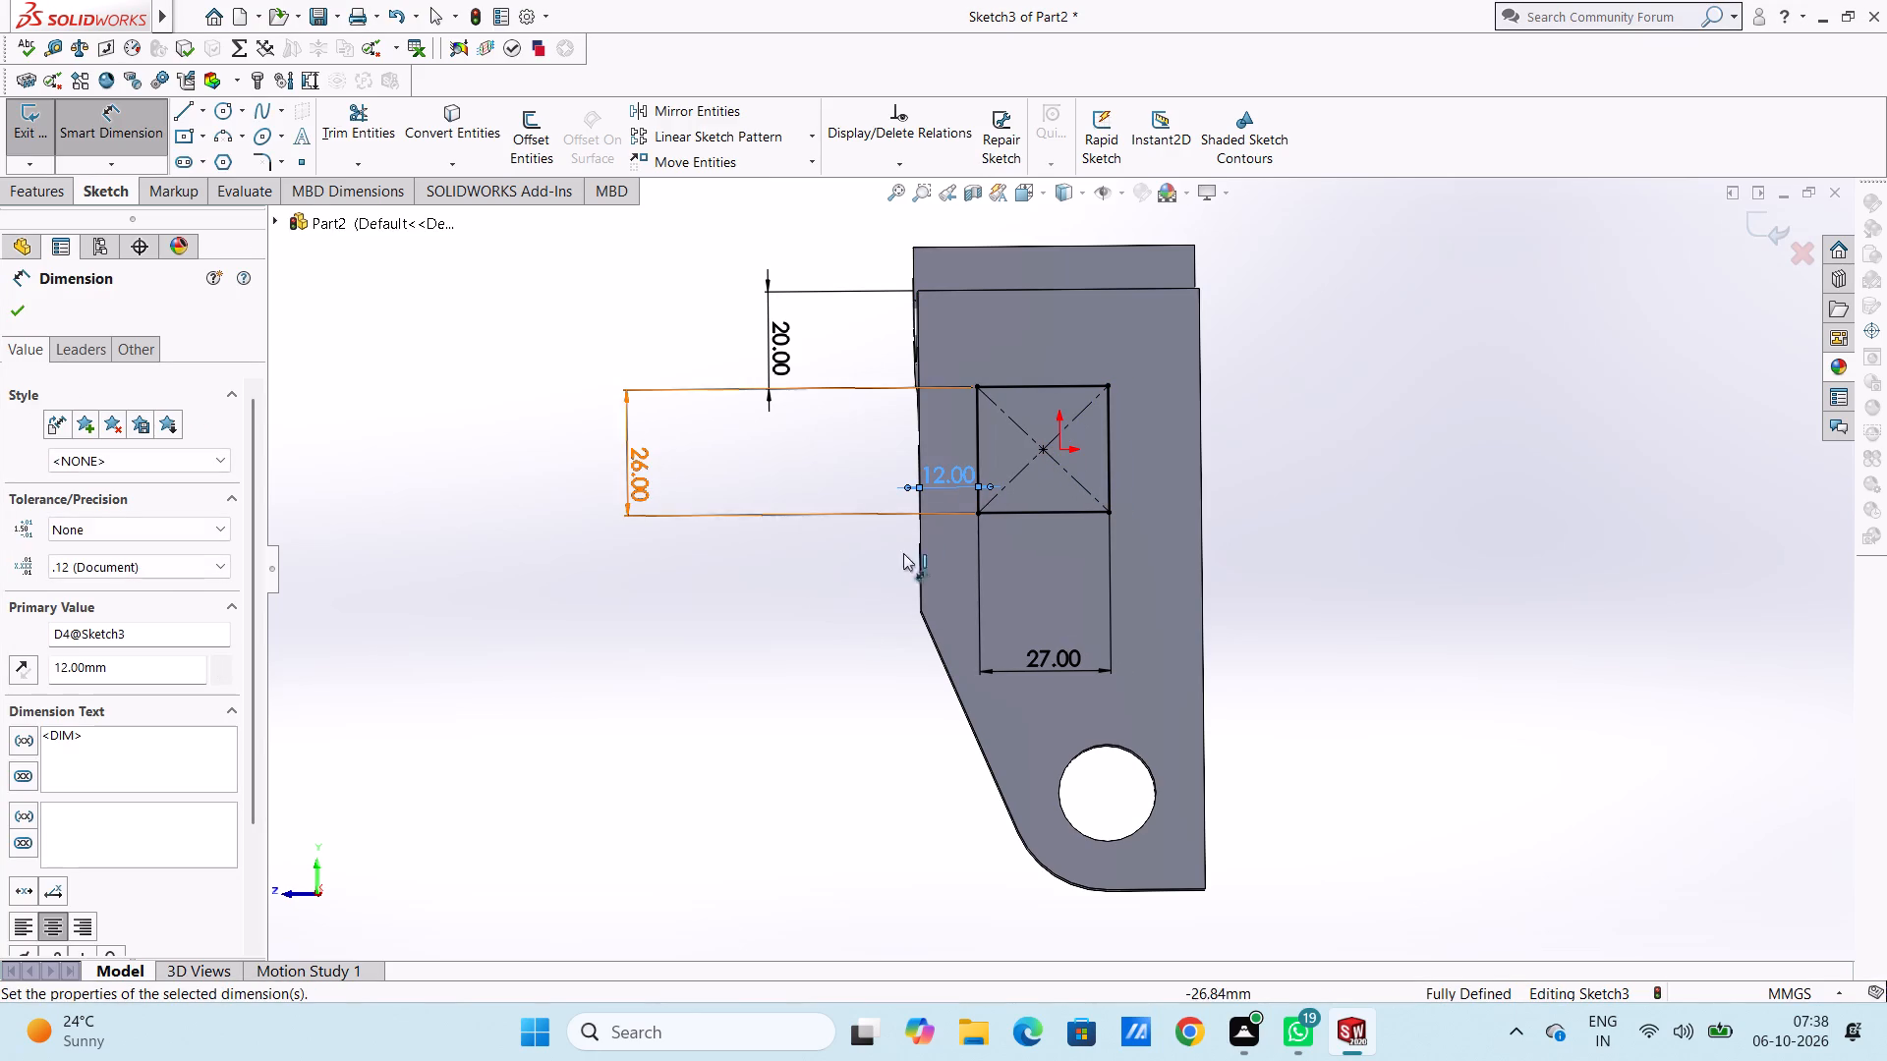
Round all four corners of the 26 x 27 mm rectangle with 6 mm sketch fillets.
{"action": "left_click", "coordinate": [829, 639]}
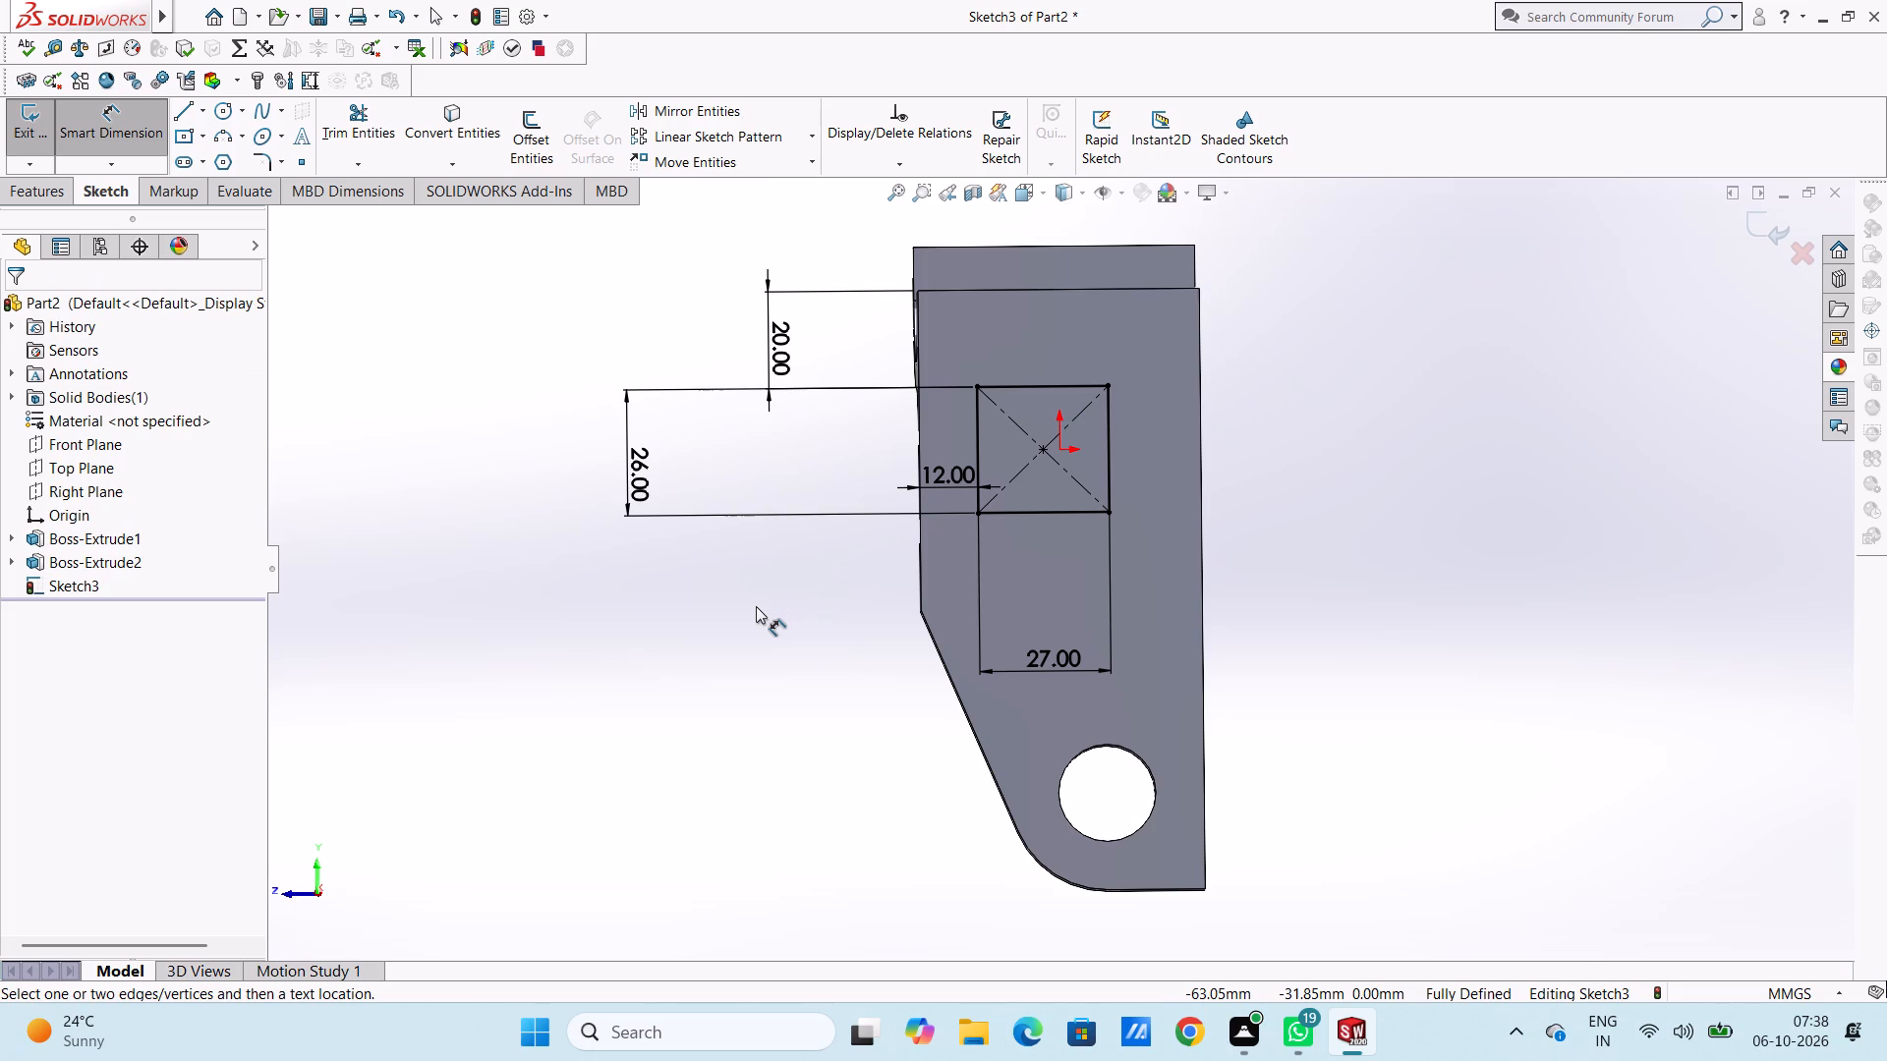
{"action": "key", "text": "ctrl+7"}
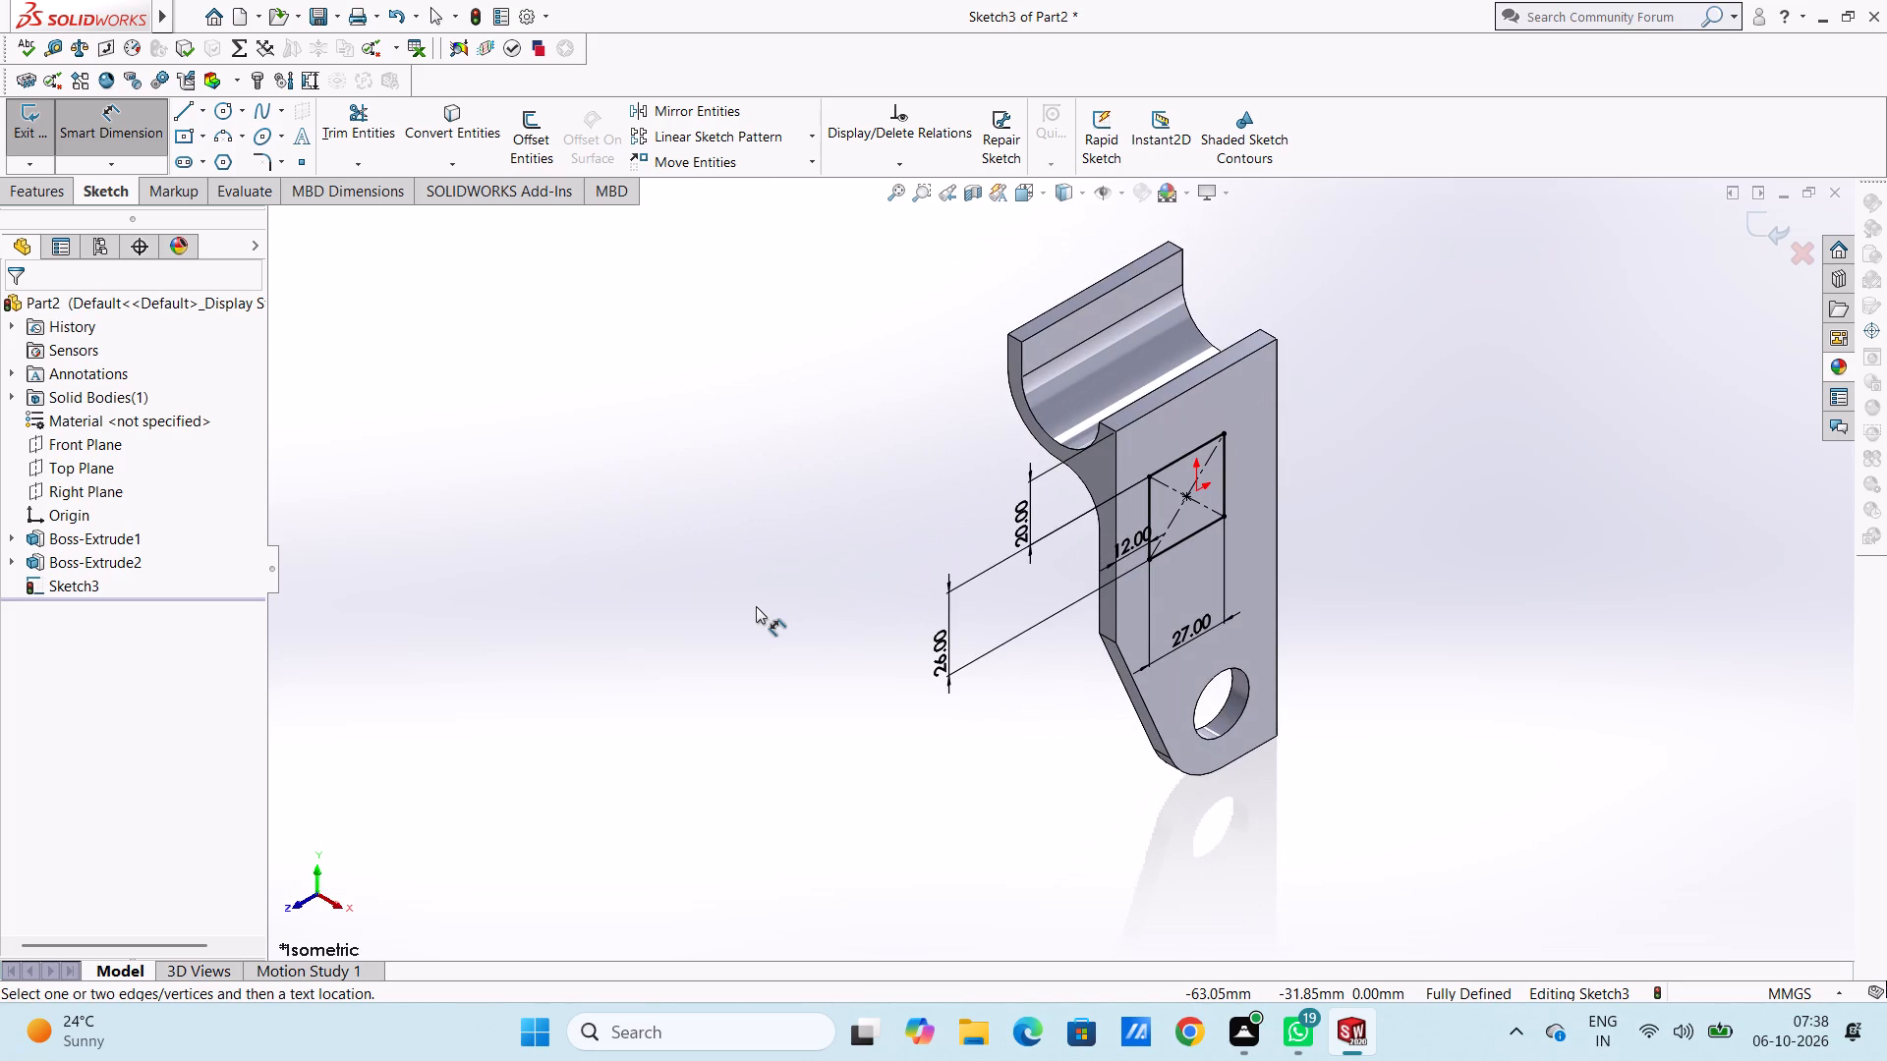
{"action": "key", "text": "ctrl+4"}
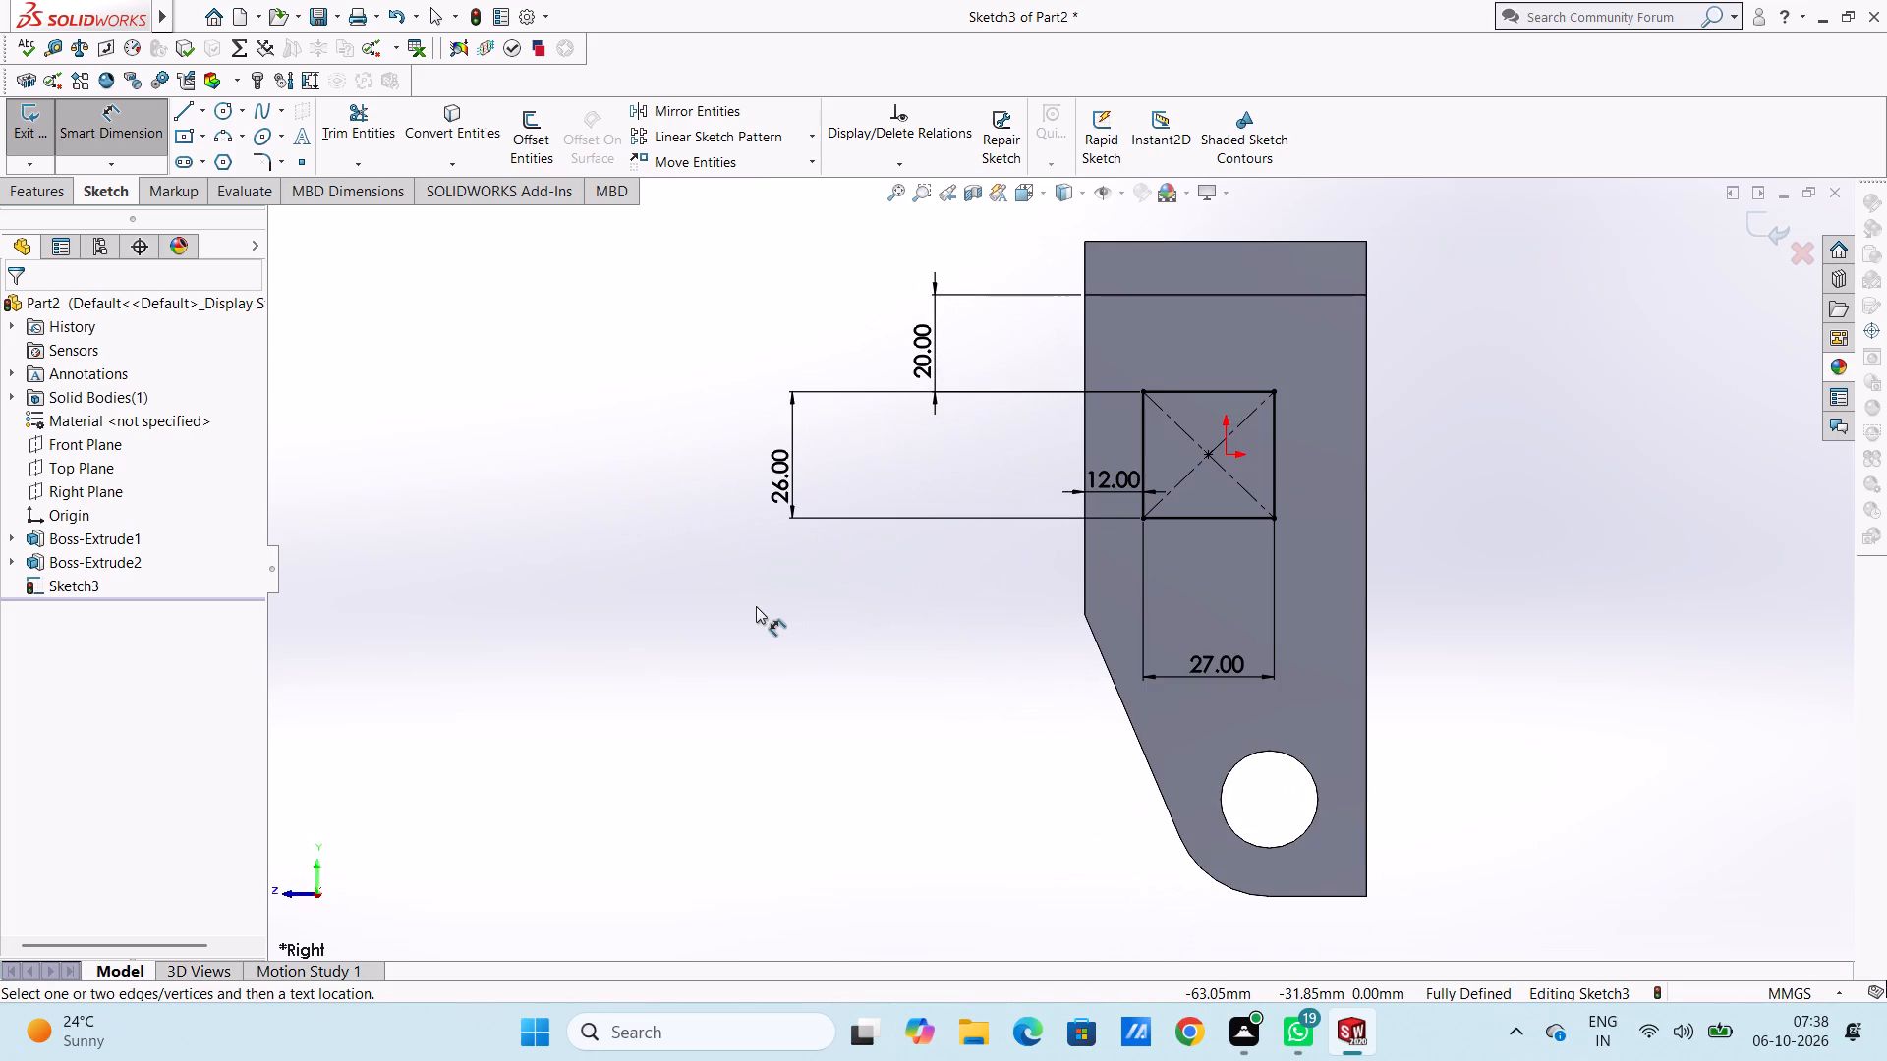
{"action": "left_click", "coordinate": [265, 165]}
{"action": "key", "text": "6"}
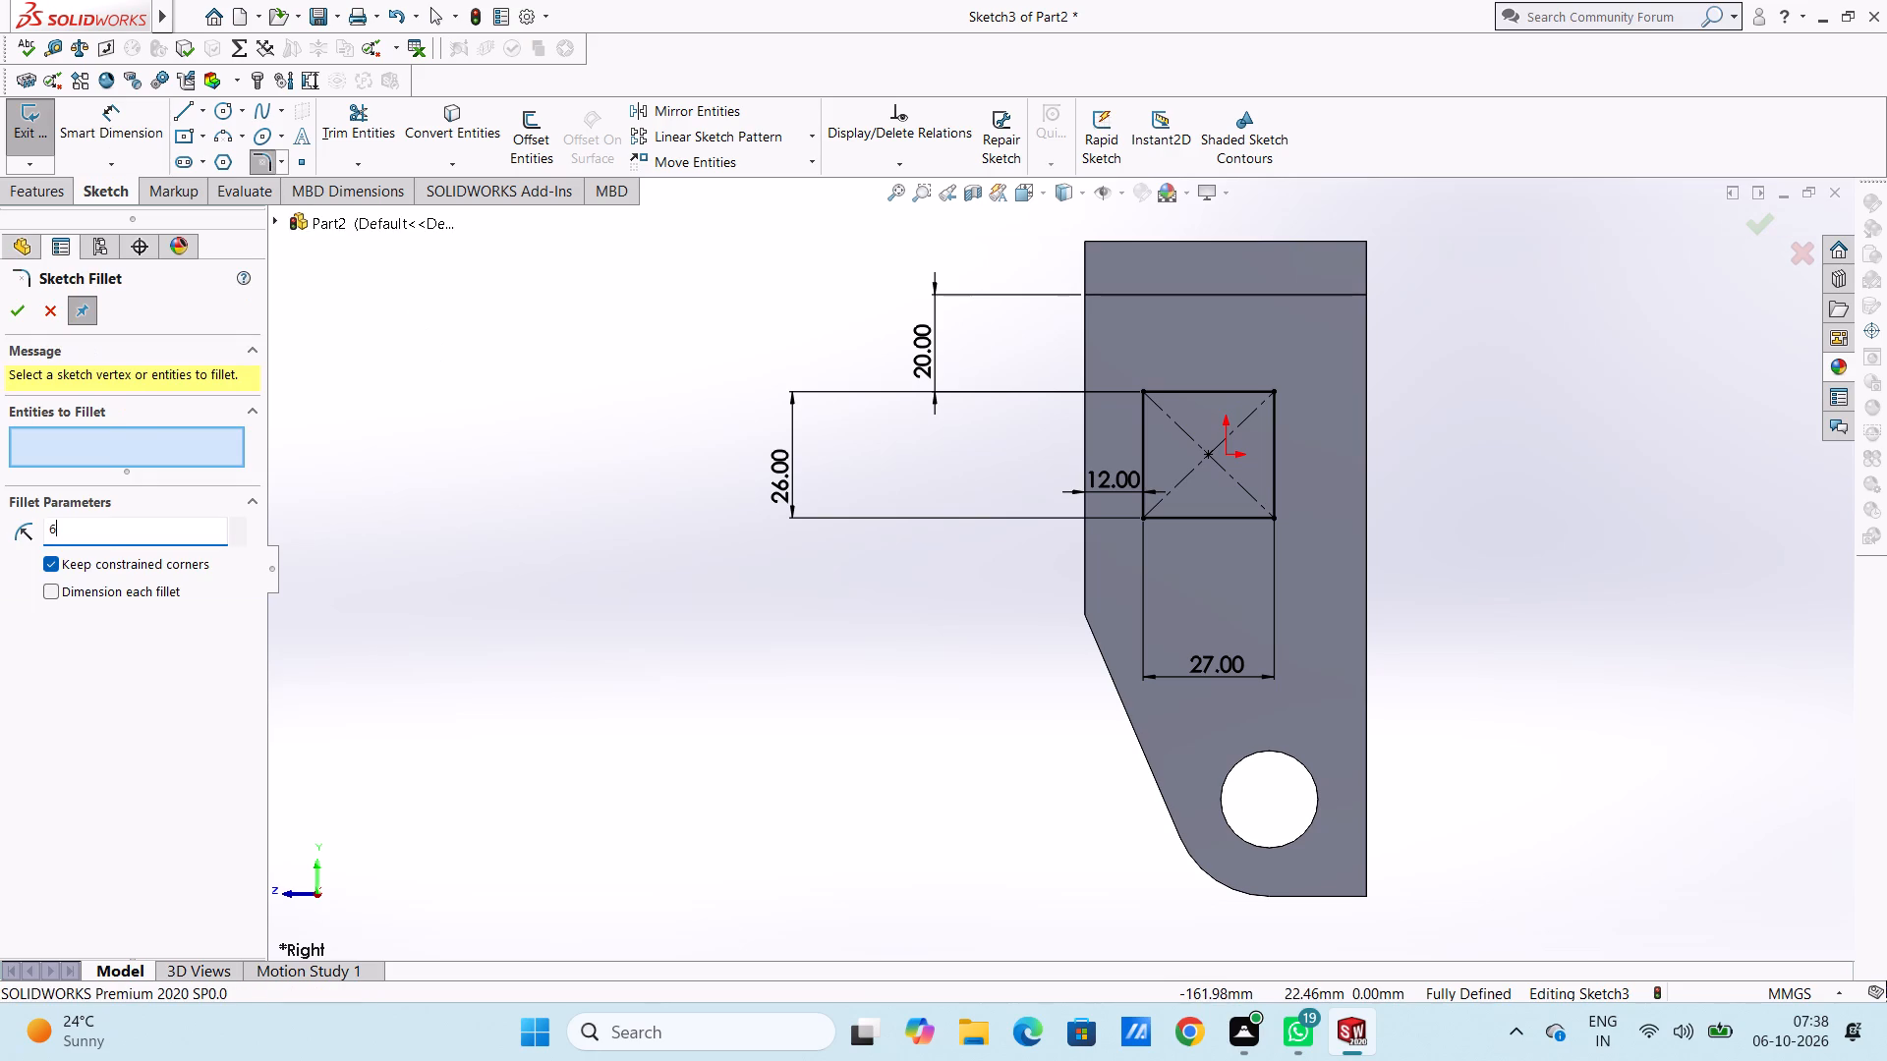
{"action": "key", "text": "Return"}
{"action": "left_click", "coordinate": [1140, 391]}
{"action": "left_click", "coordinate": [1269, 391]}
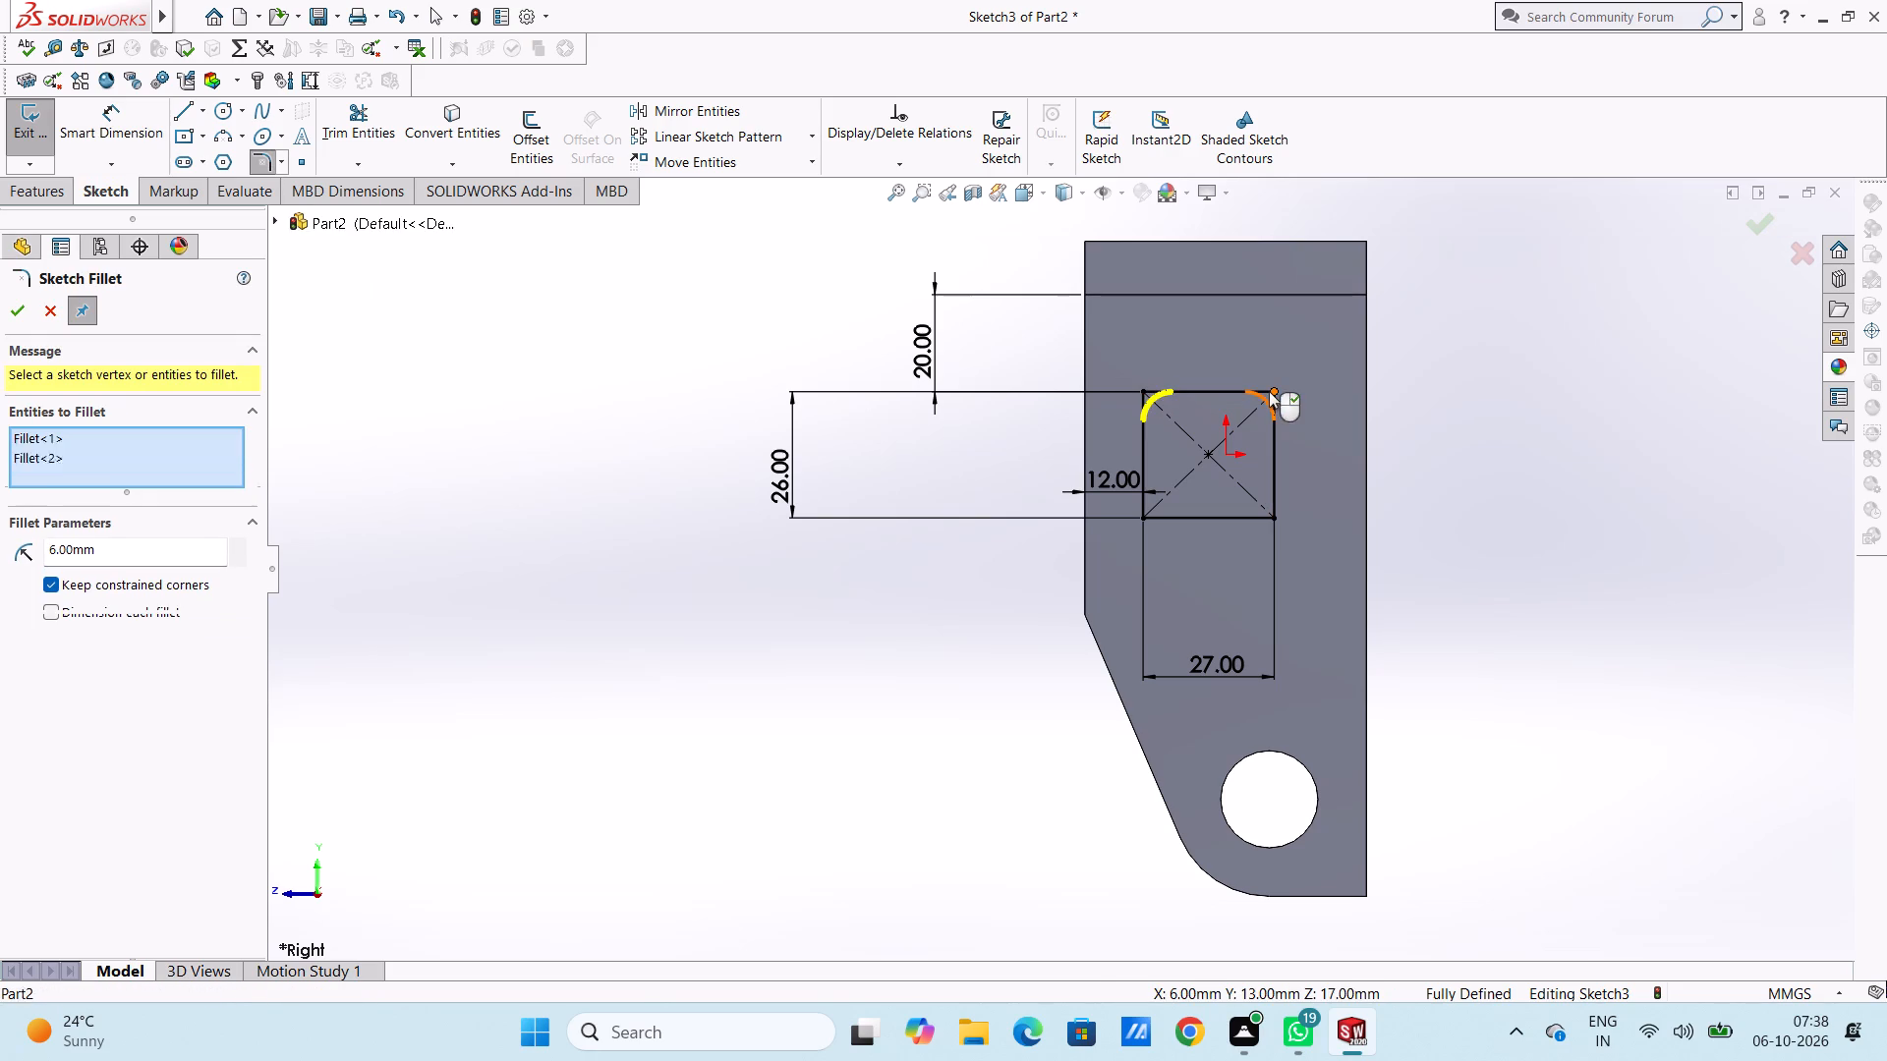
{"action": "left_click", "coordinate": [1270, 517]}
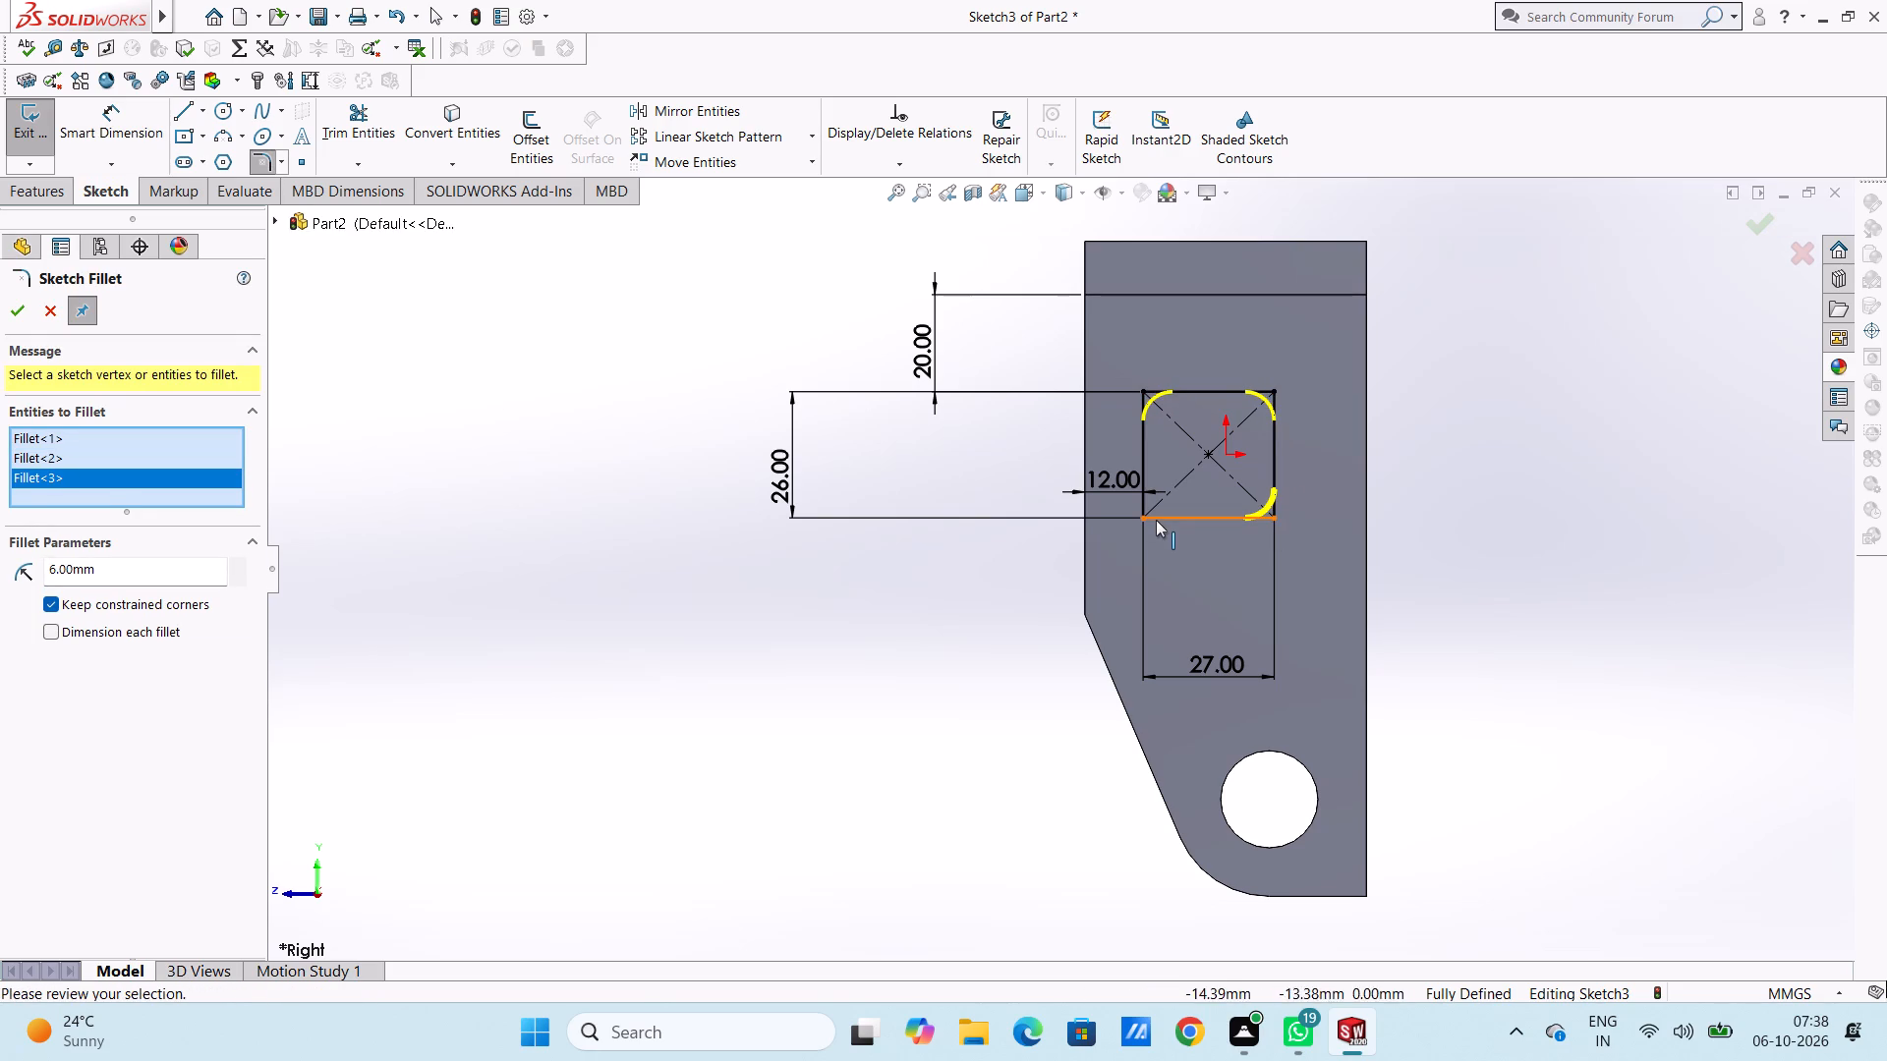
{"action": "left_click", "coordinate": [1147, 517]}
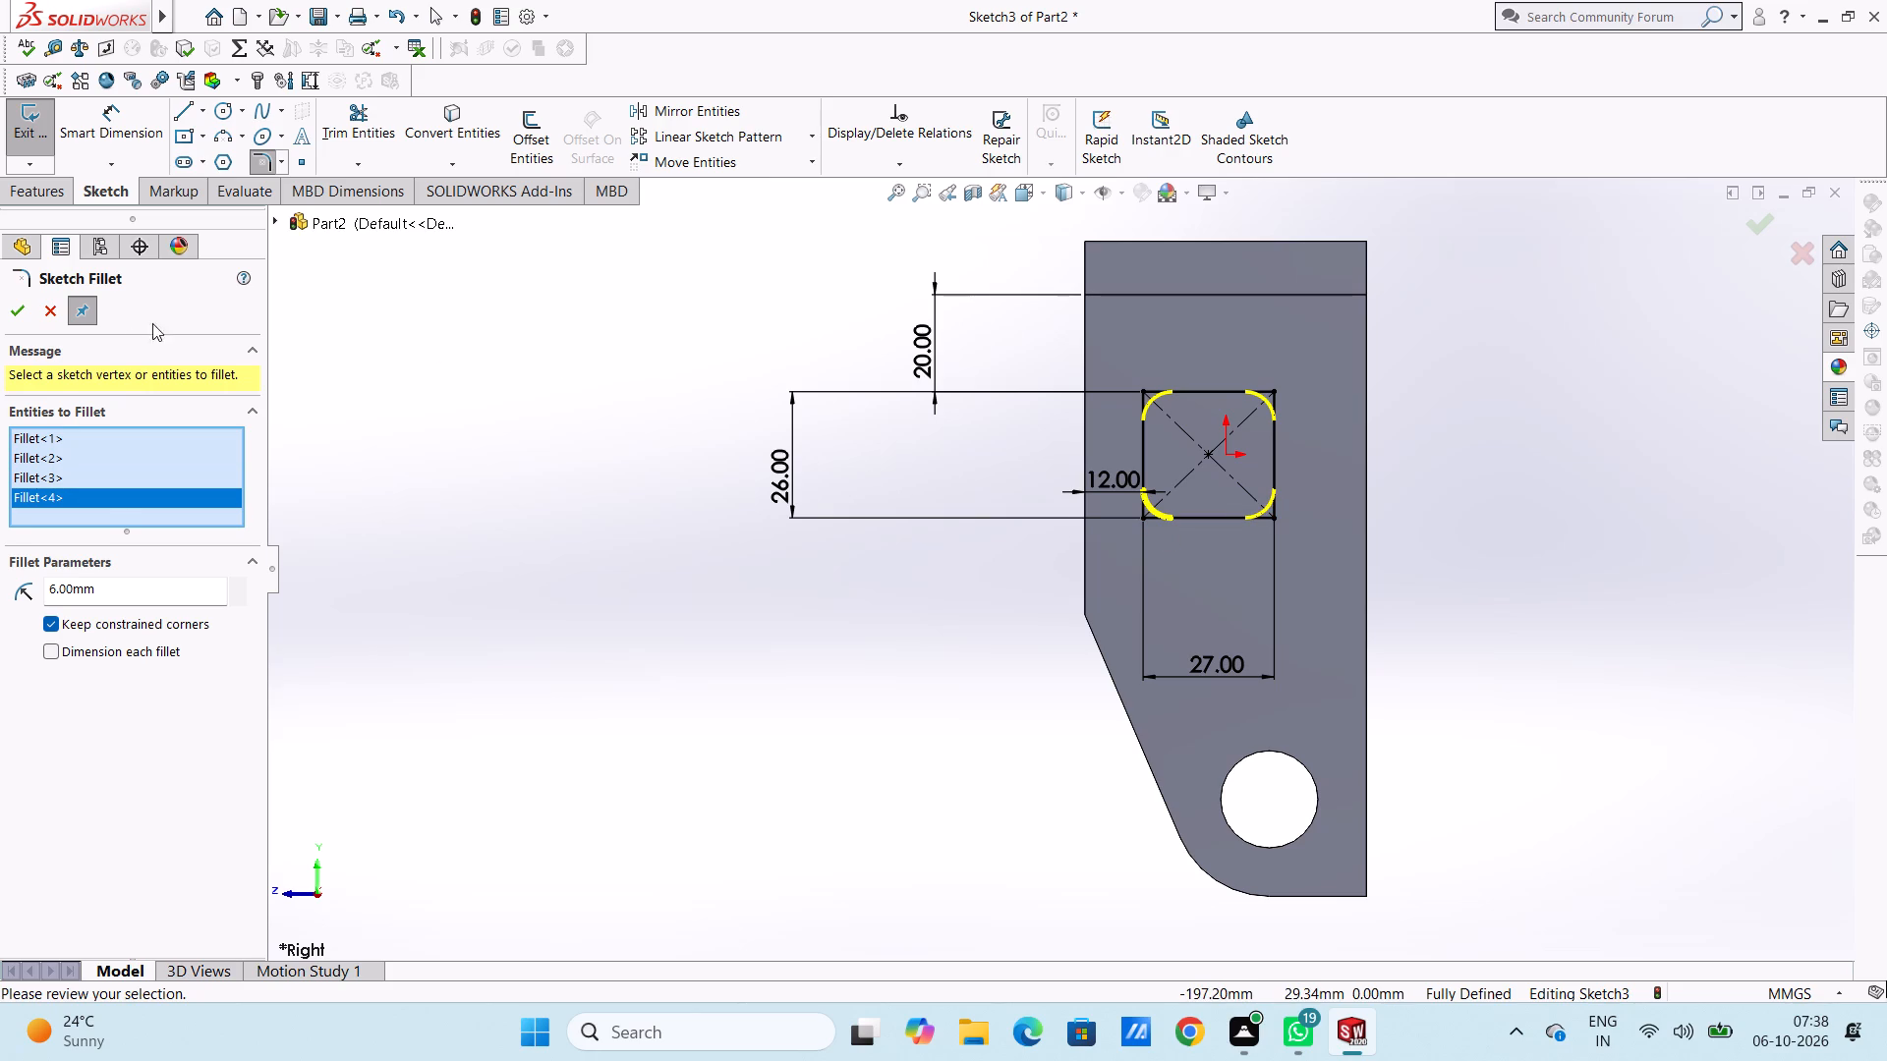
{"action": "left_click", "coordinate": [5, 309]}
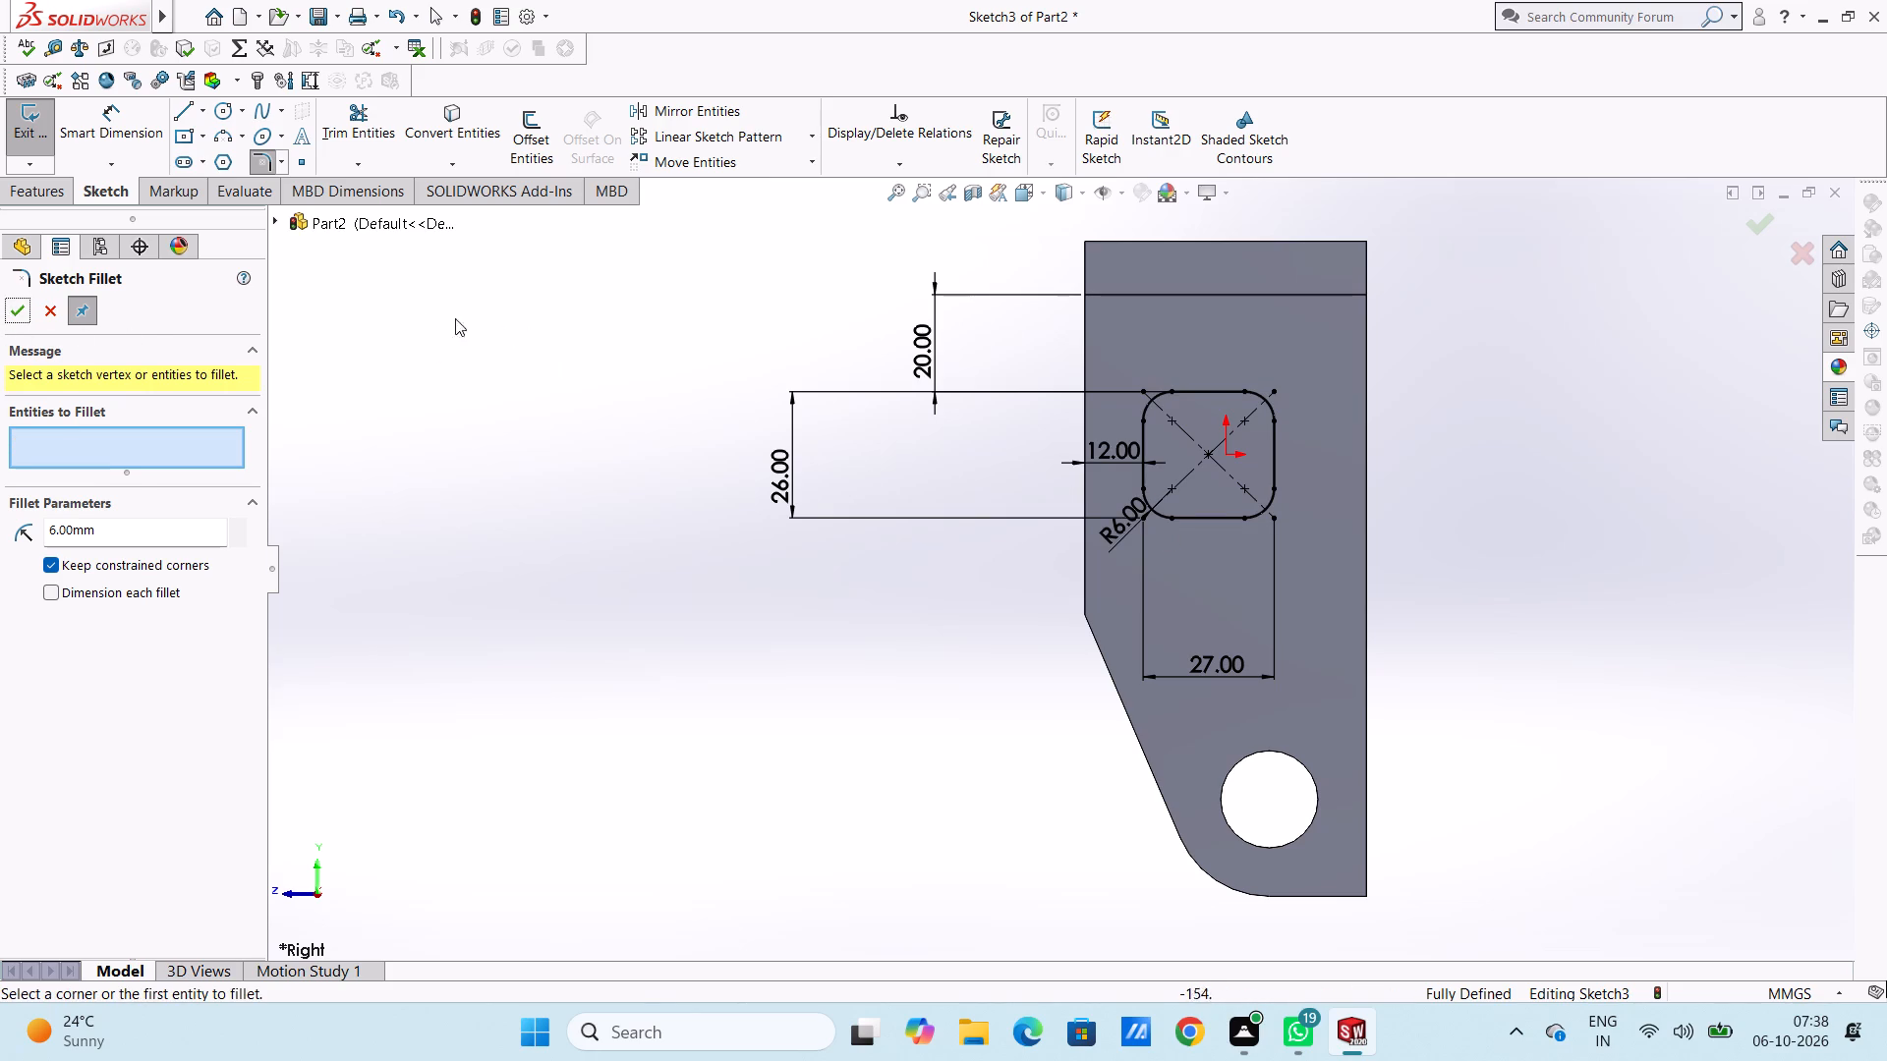
{"action": "left_click", "coordinate": [16, 311]}
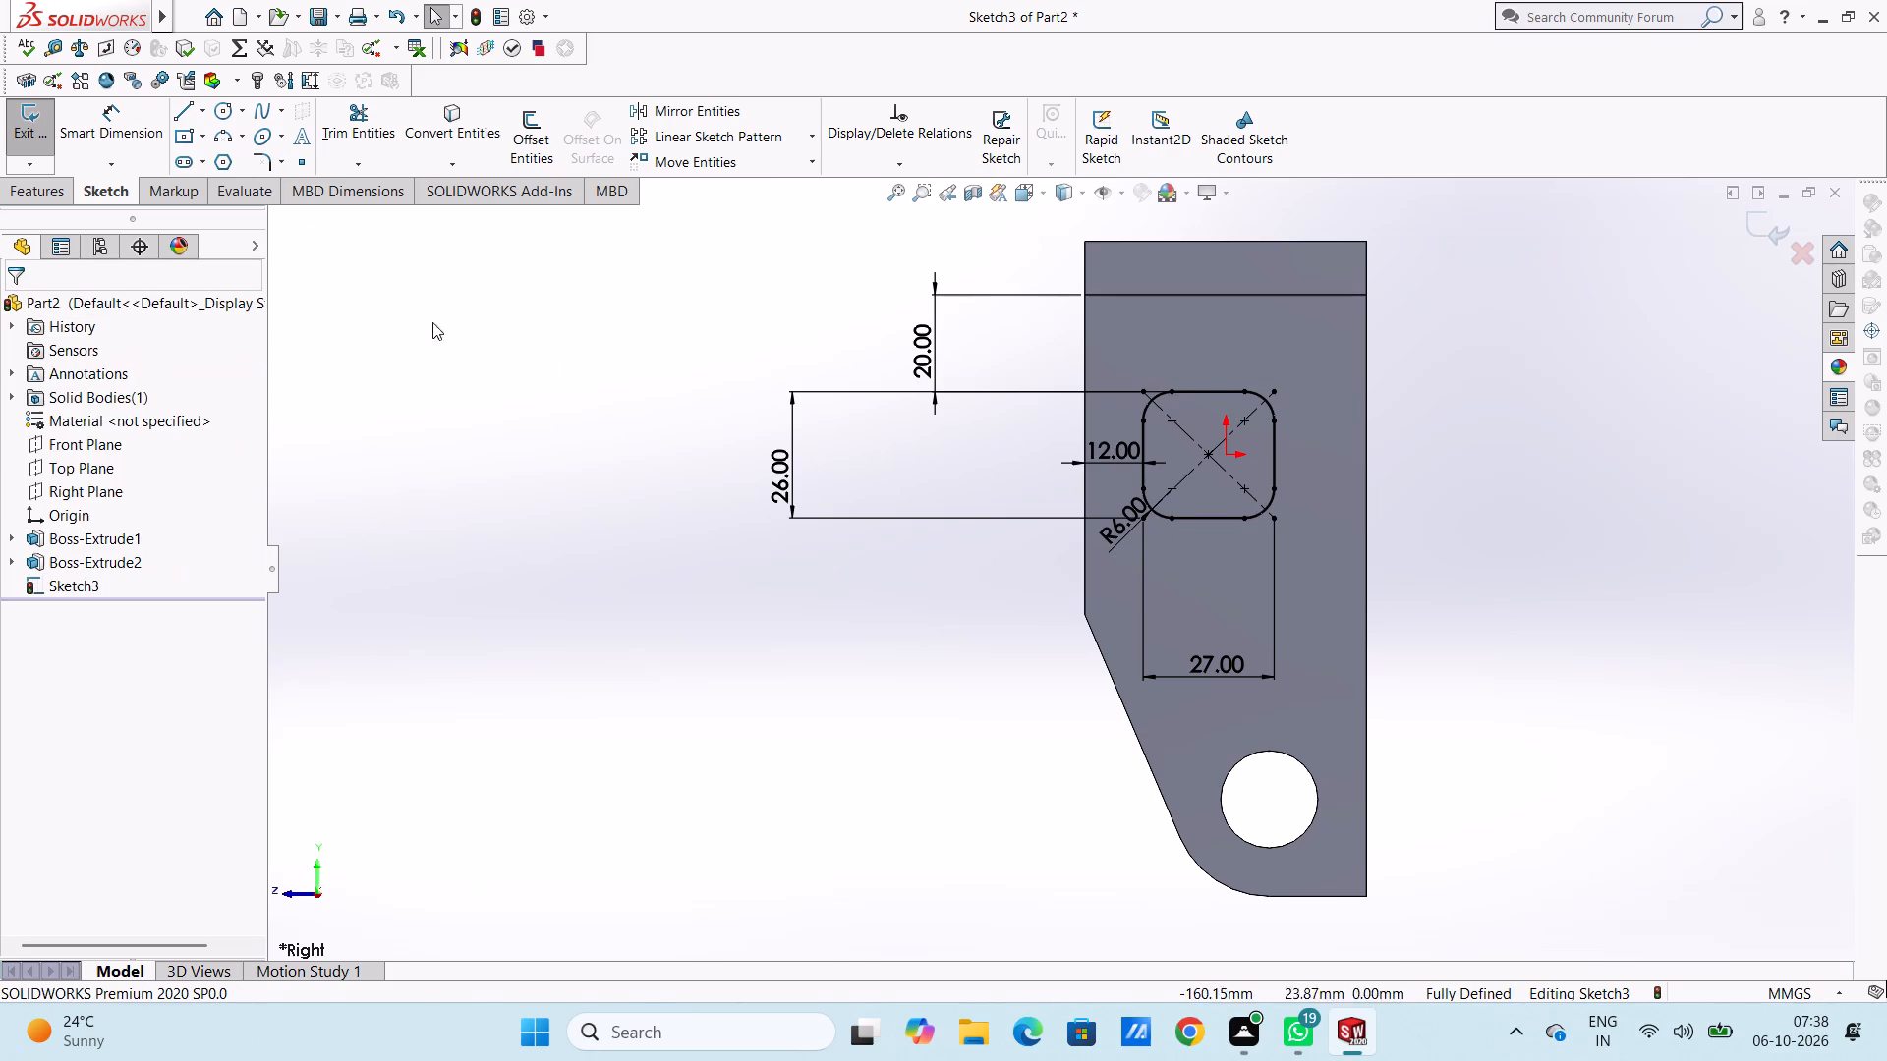
Cut the rounded rectangle into the plate with a blind Extruded Cut 58 mm deep.
{"action": "left_click", "coordinate": [67, 192]}
{"action": "left_click", "coordinate": [47, 124]}
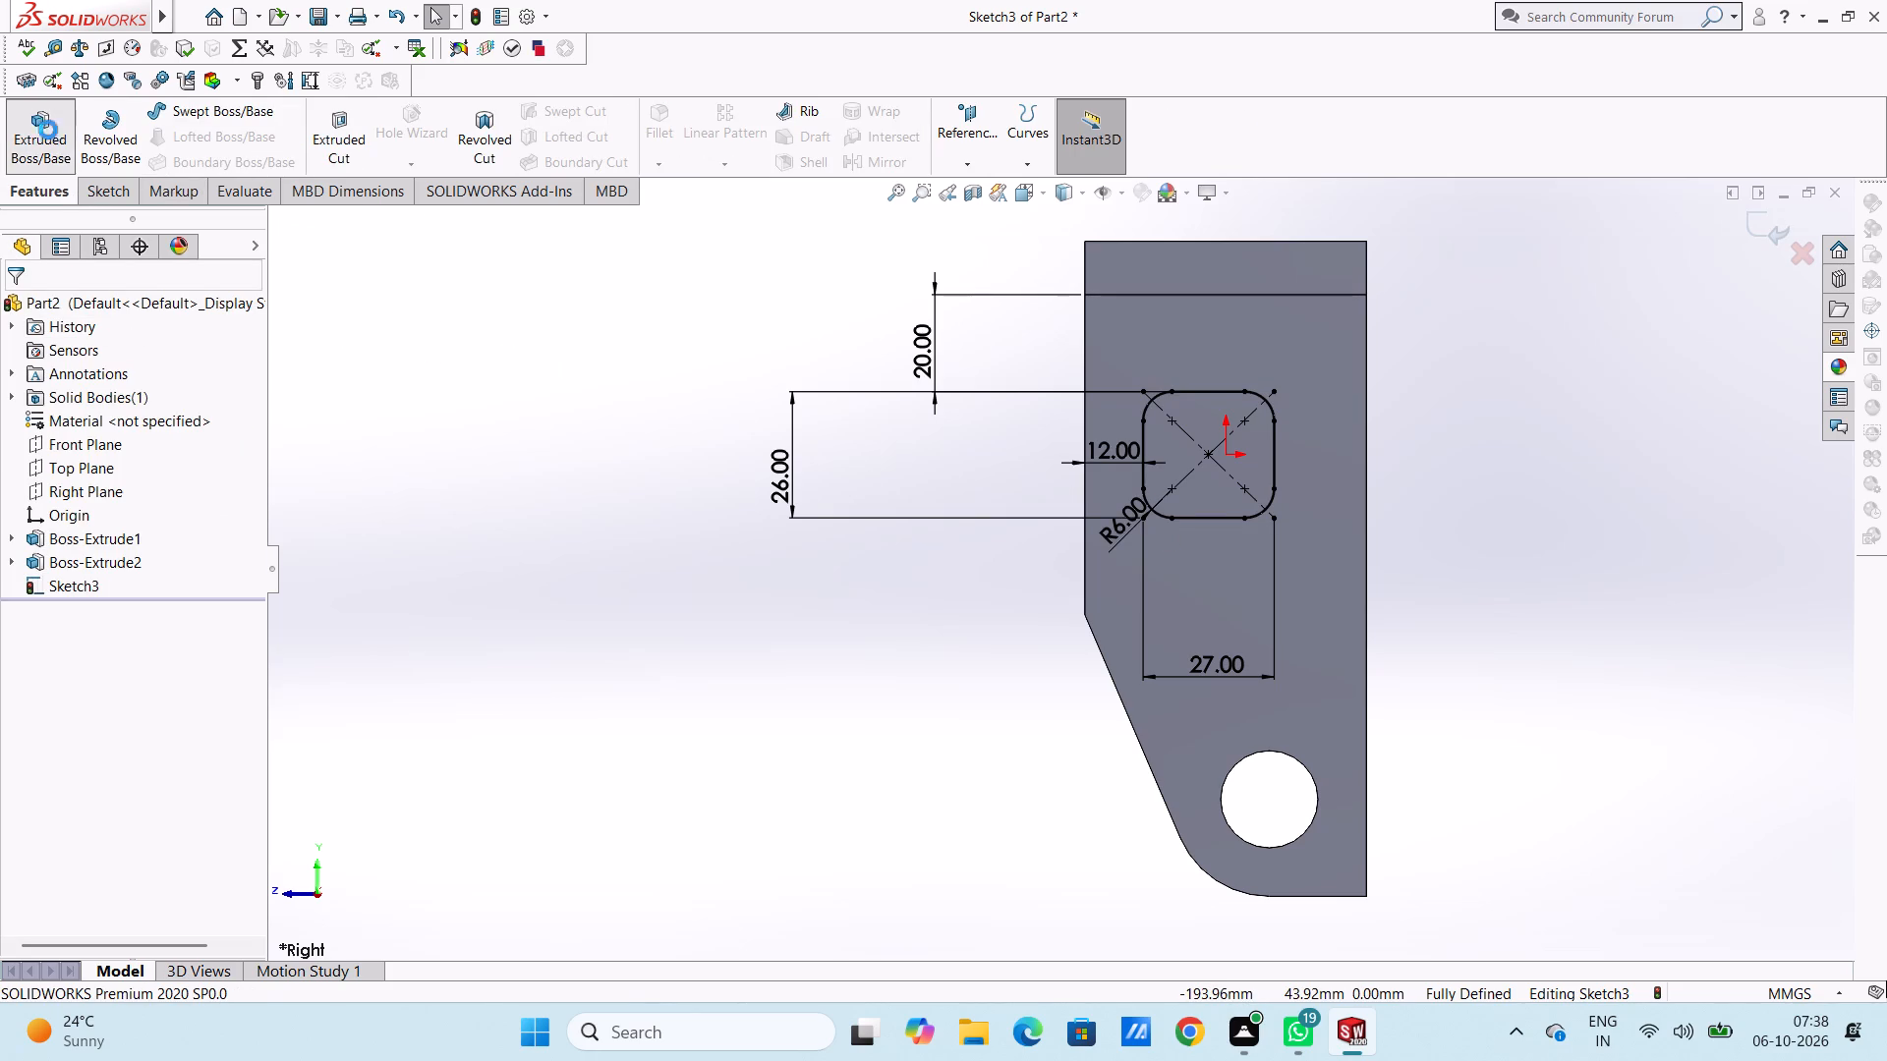
{"action": "left_click", "coordinate": [56, 317]}
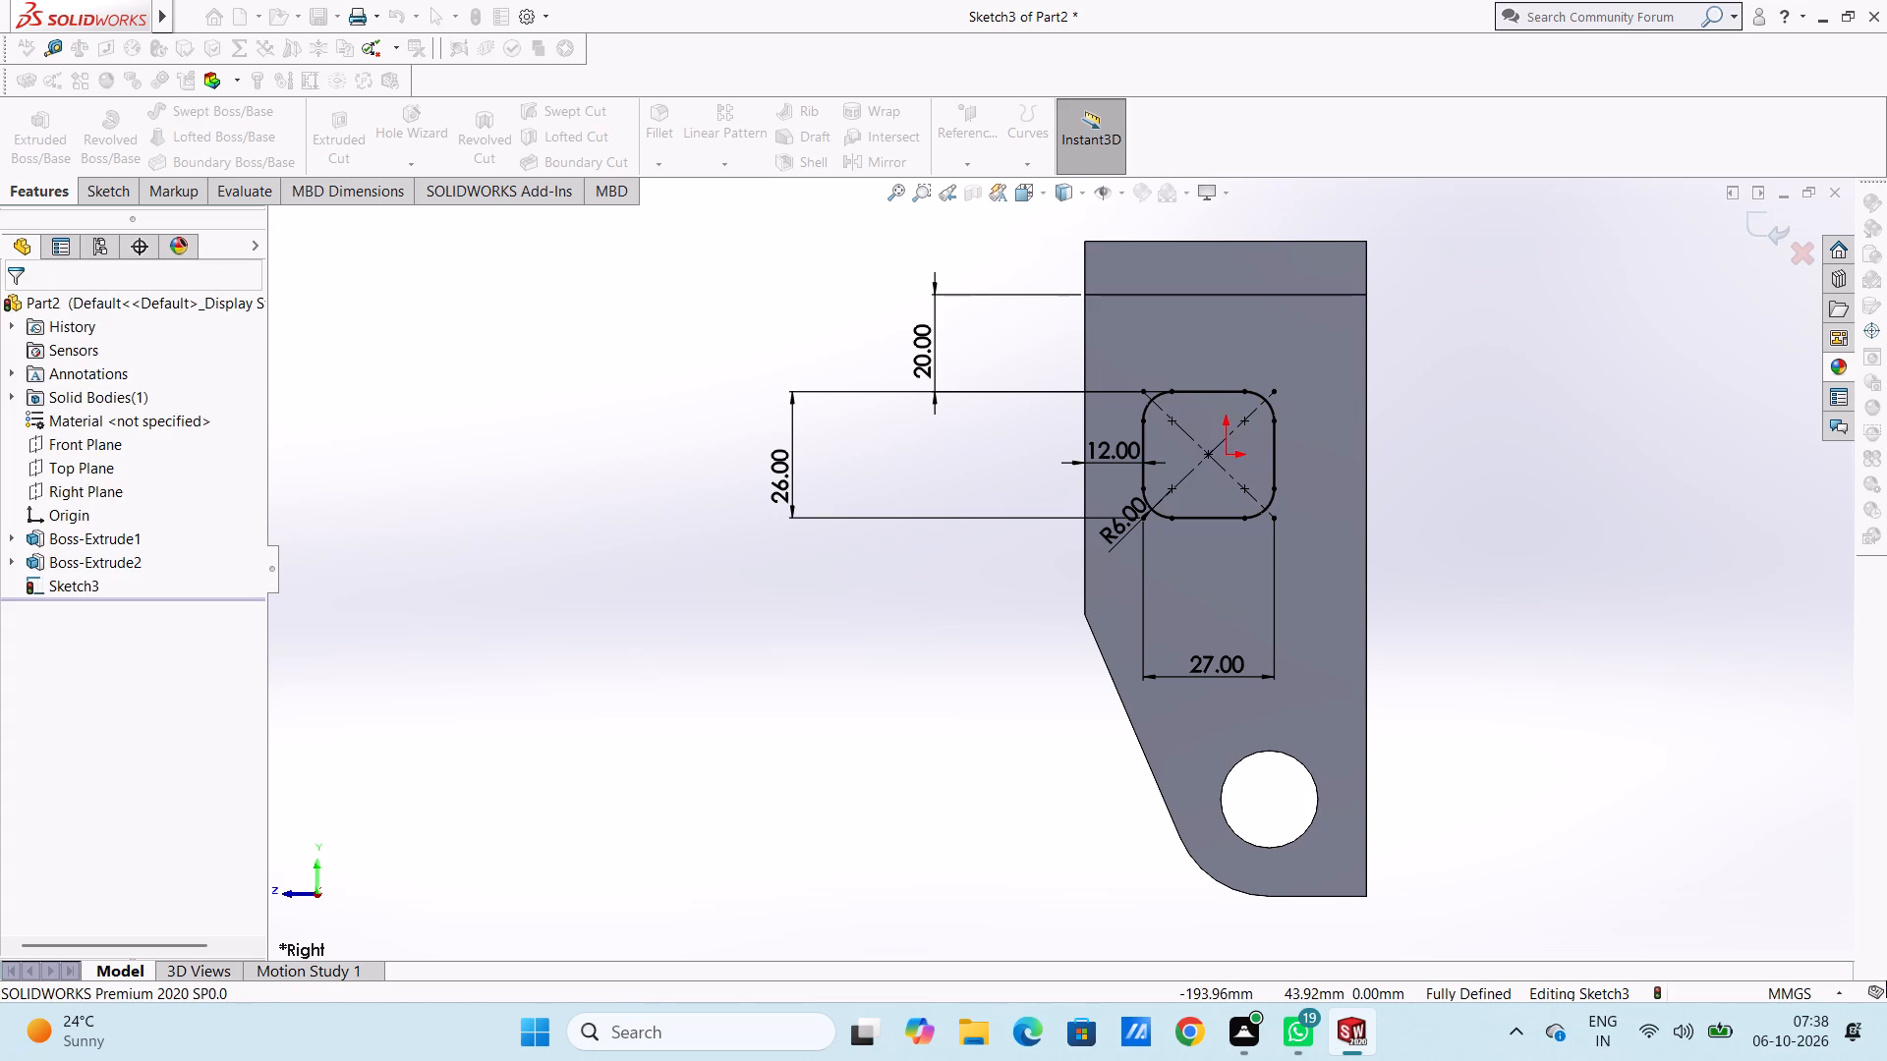
{"action": "left_click", "coordinate": [325, 130]}
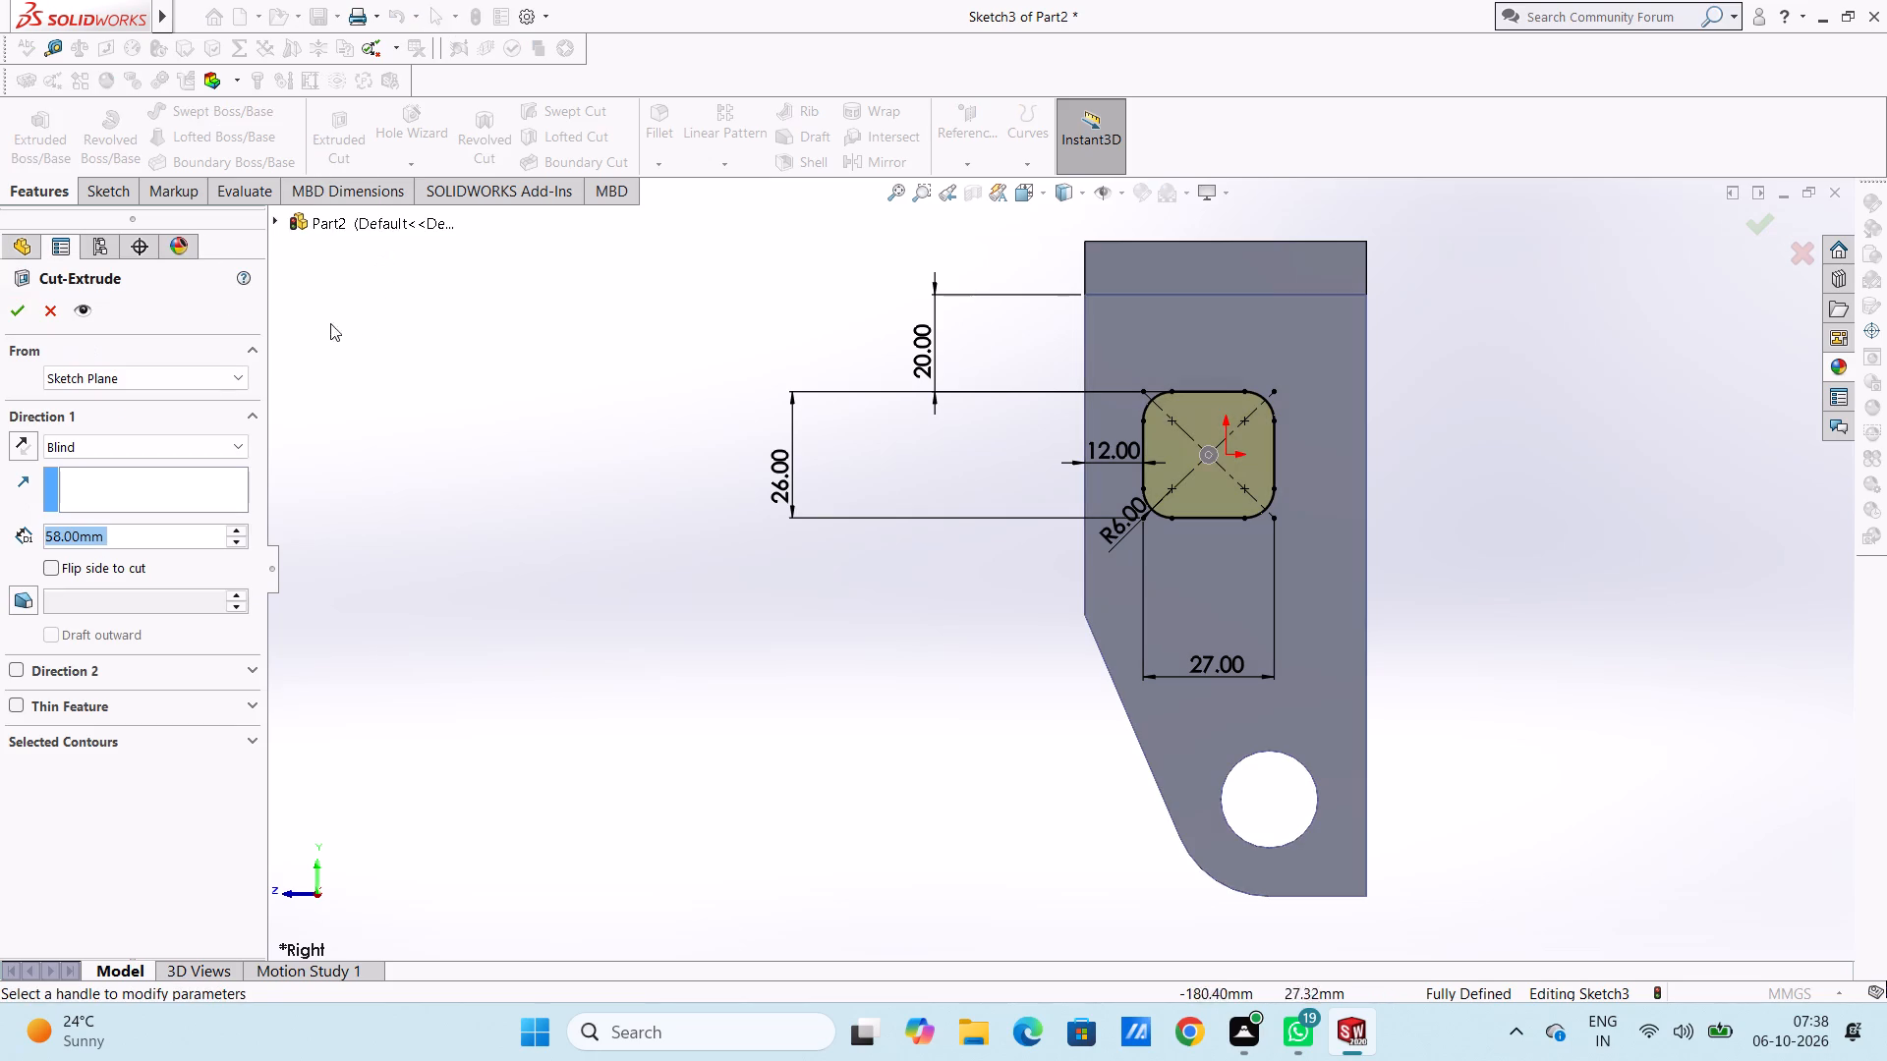
{"action": "left_click", "coordinate": [24, 310]}
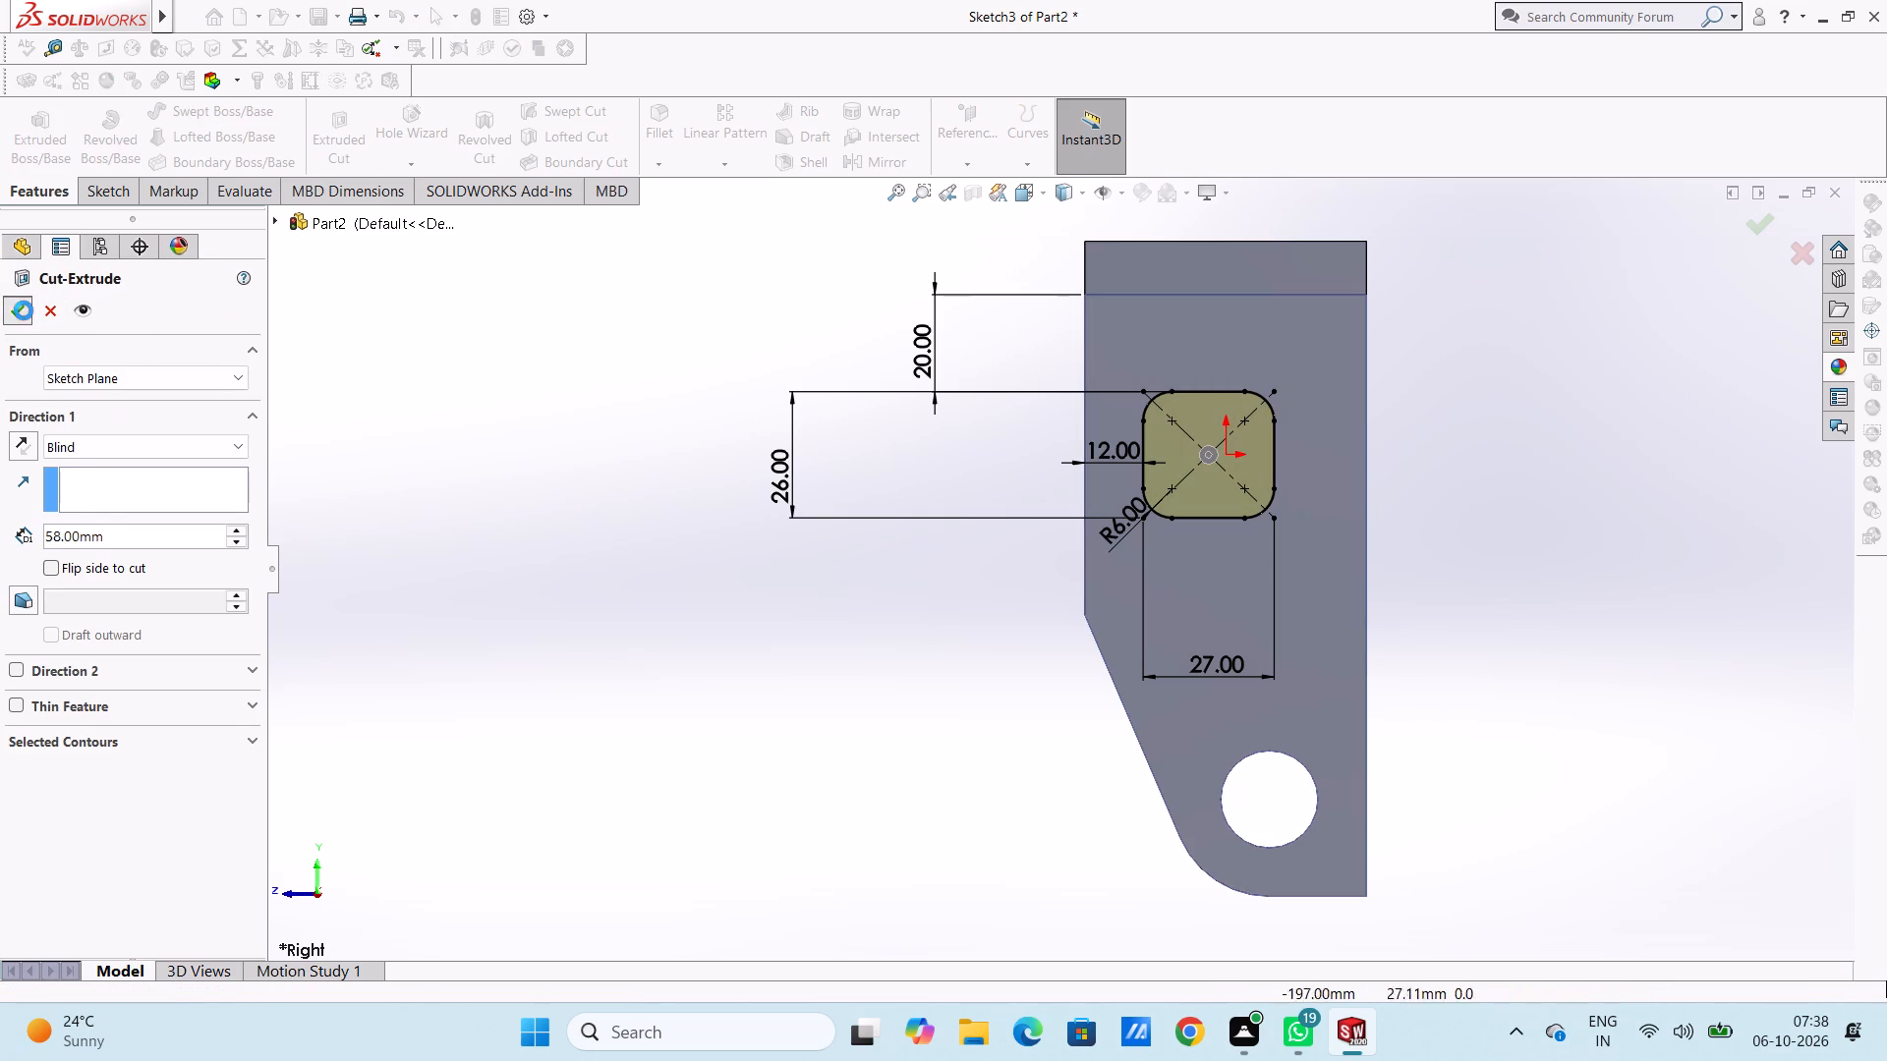
{"action": "left_click", "coordinate": [384, 351]}
Examine the bracket's rounded cutout, hook and plate from several sides.
{"action": "middle_click_drag", "start_coordinate": [564, 286], "coordinate": [726, 348]}
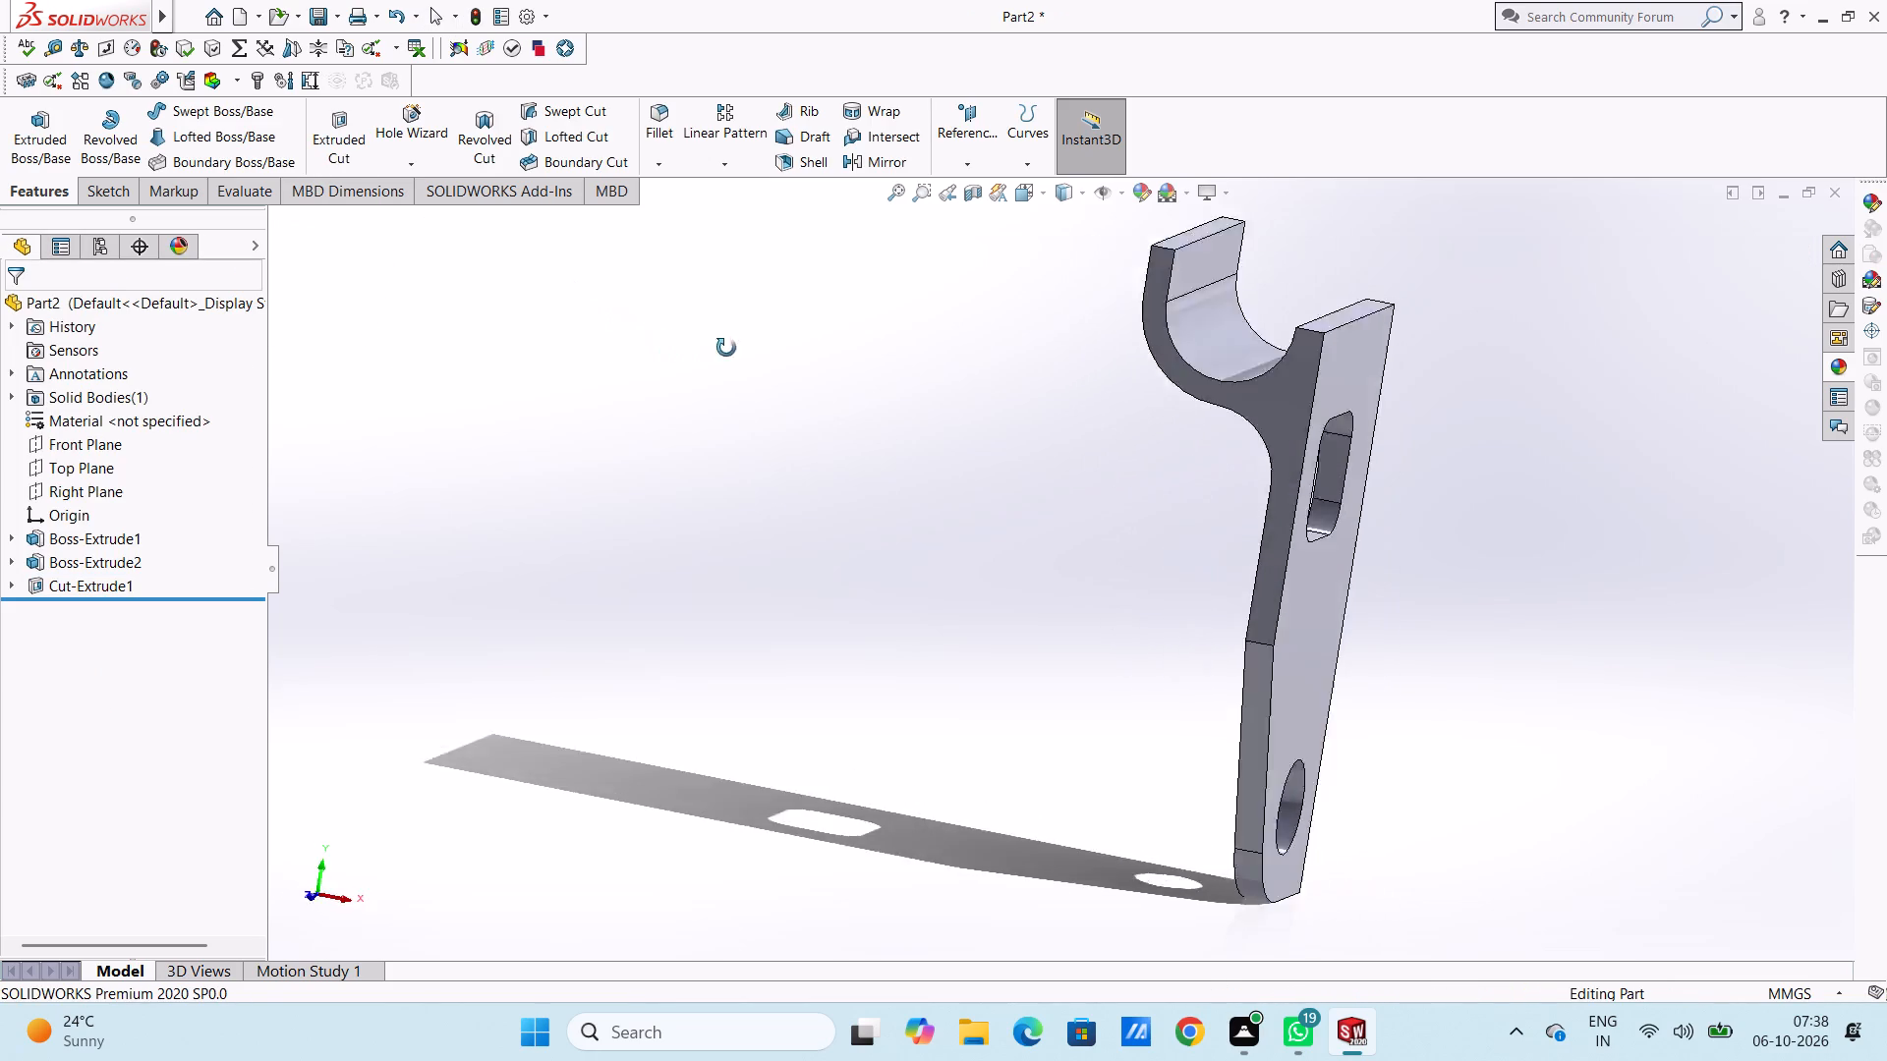
{"action": "middle_click_drag", "start_coordinate": [726, 348], "coordinate": [857, 332]}
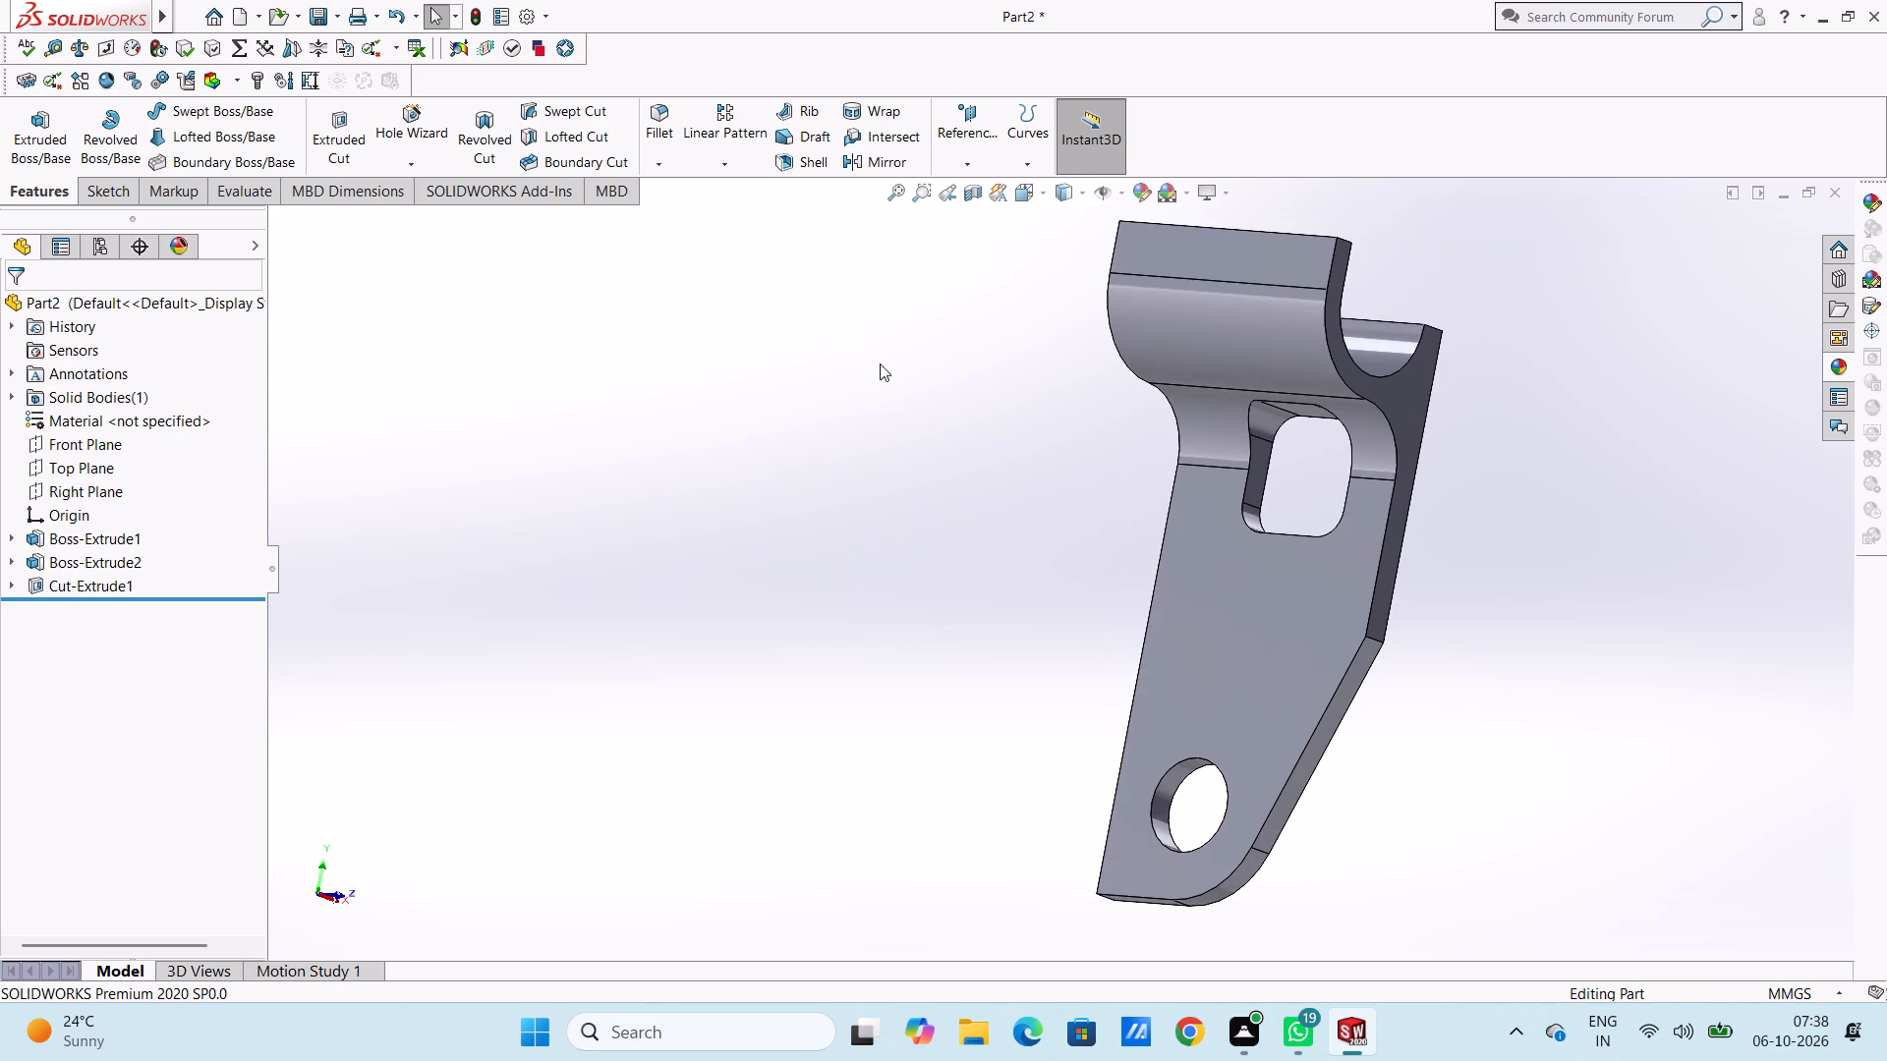
{"action": "middle_click_drag", "start_coordinate": [828, 462], "coordinate": [599, 397]}
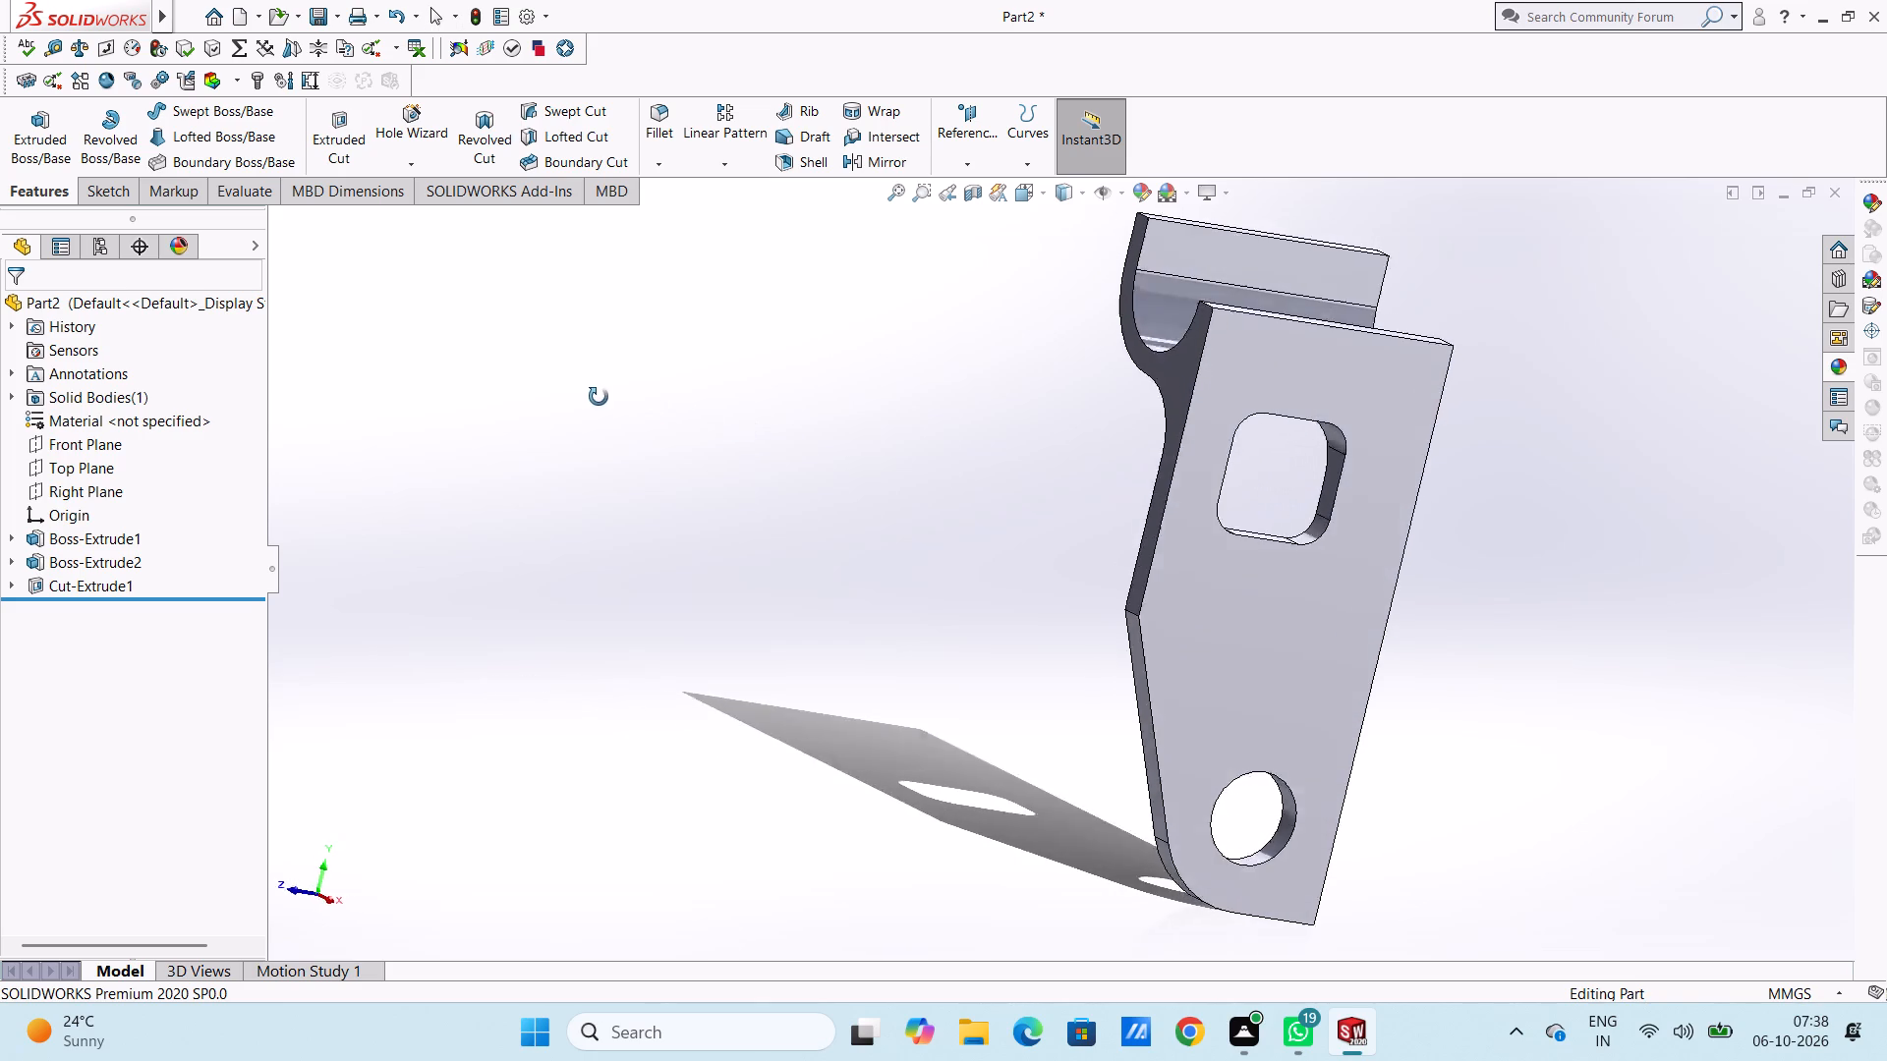
{"action": "middle_click_drag", "start_coordinate": [599, 397], "coordinate": [917, 325]}
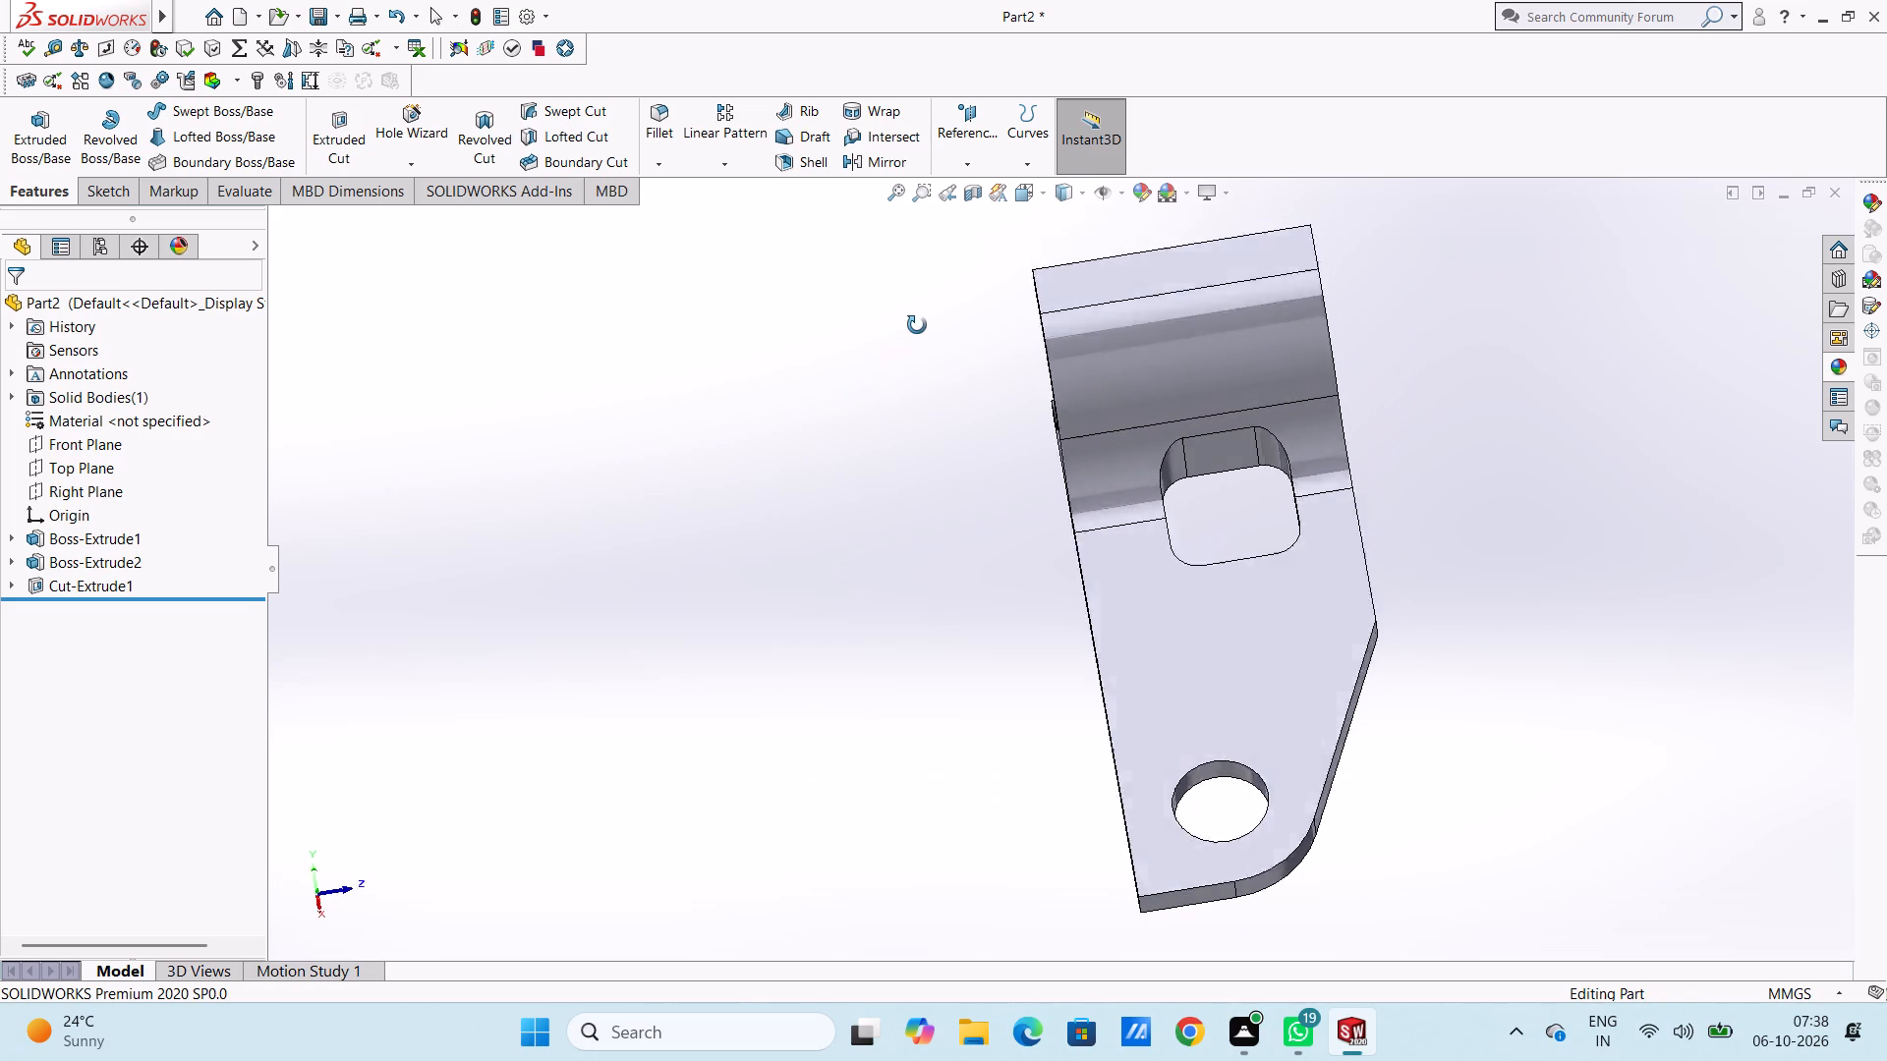
{"action": "middle_click_drag", "start_coordinate": [917, 325], "coordinate": [660, 410]}
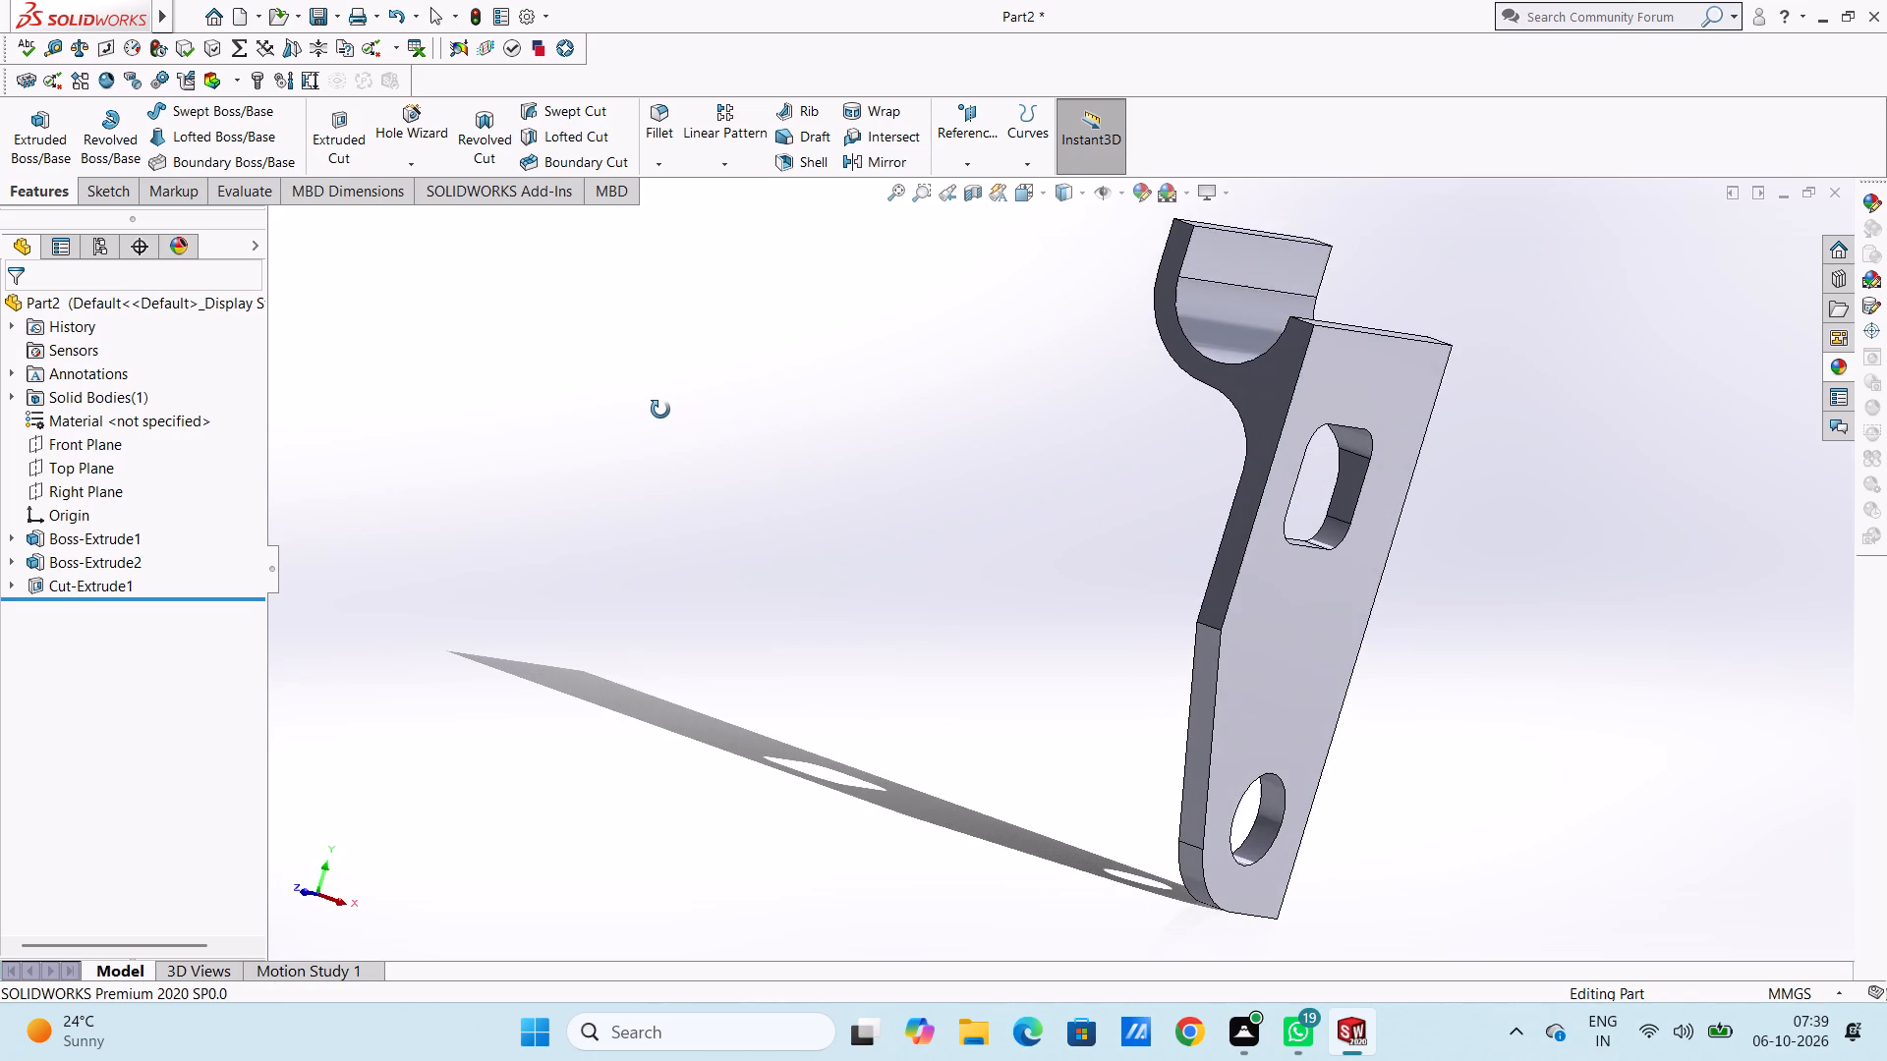
{"action": "middle_click_drag", "start_coordinate": [660, 410], "coordinate": [648, 410]}
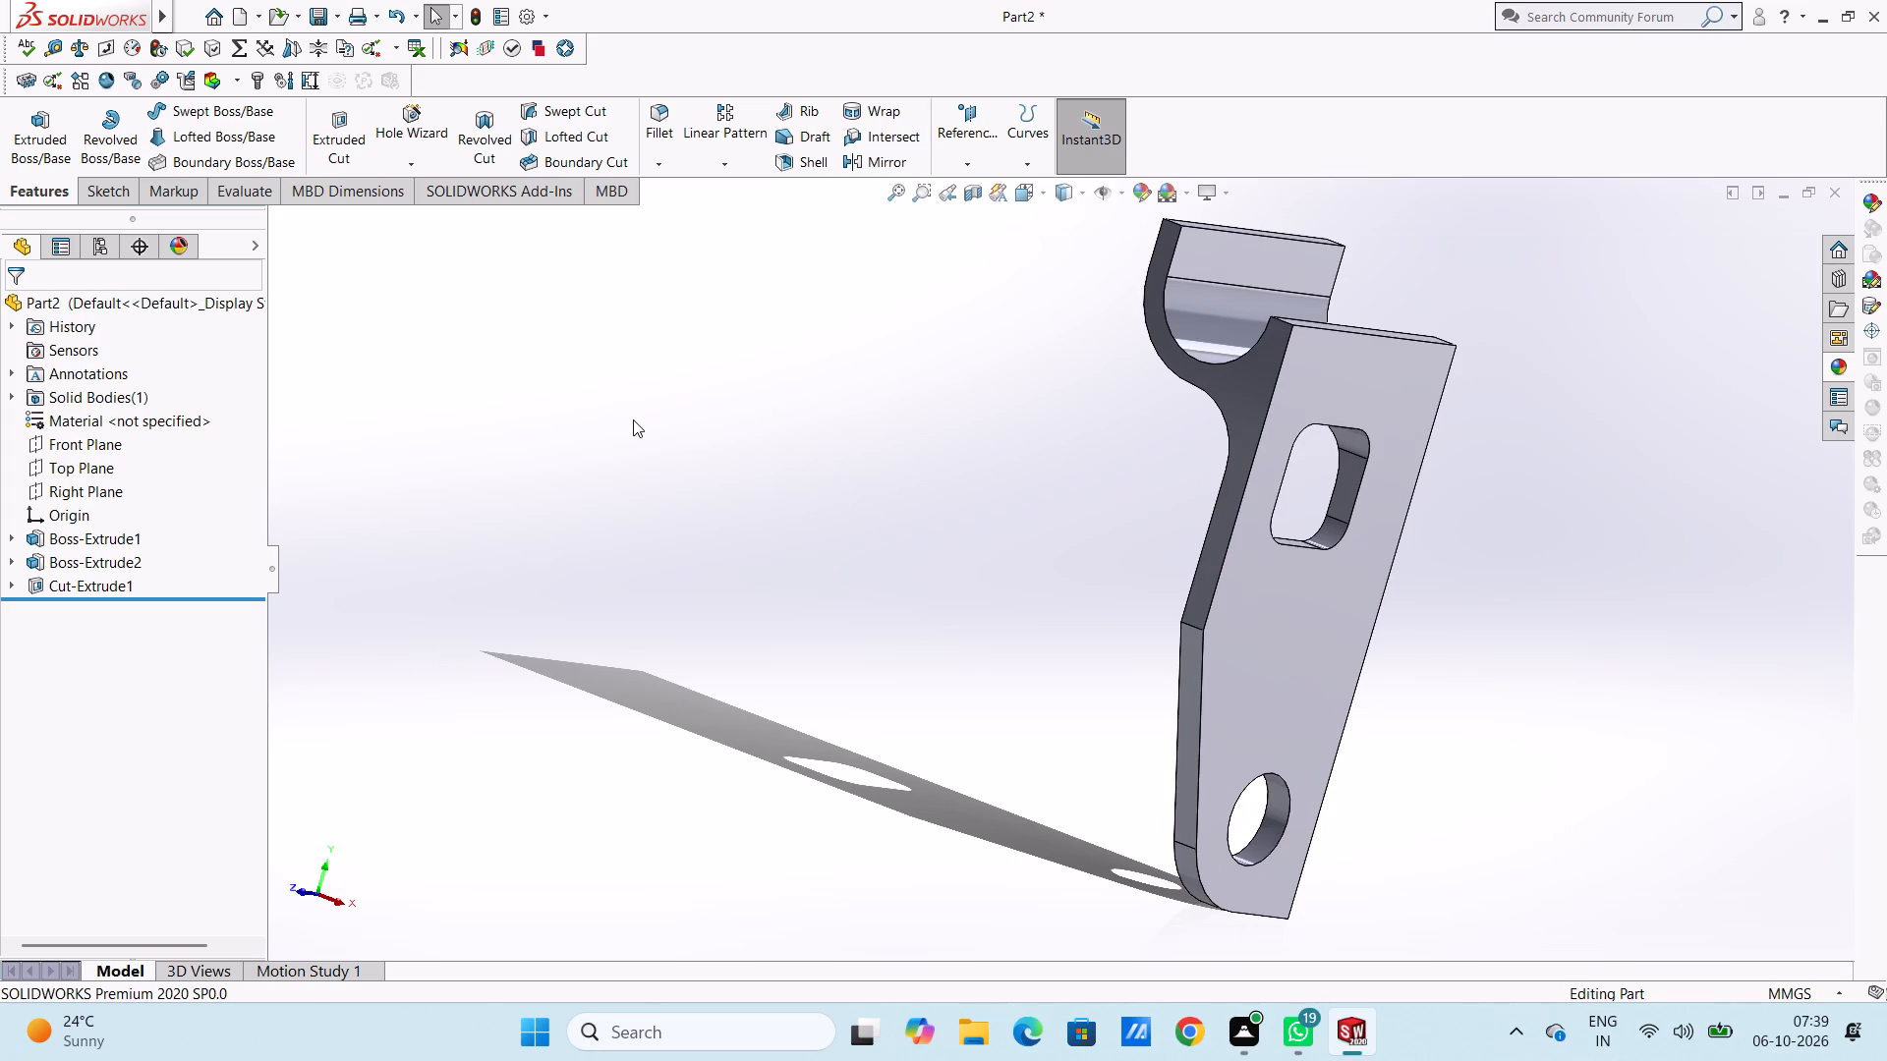
{"action": "key", "text": "ctrl+3"}
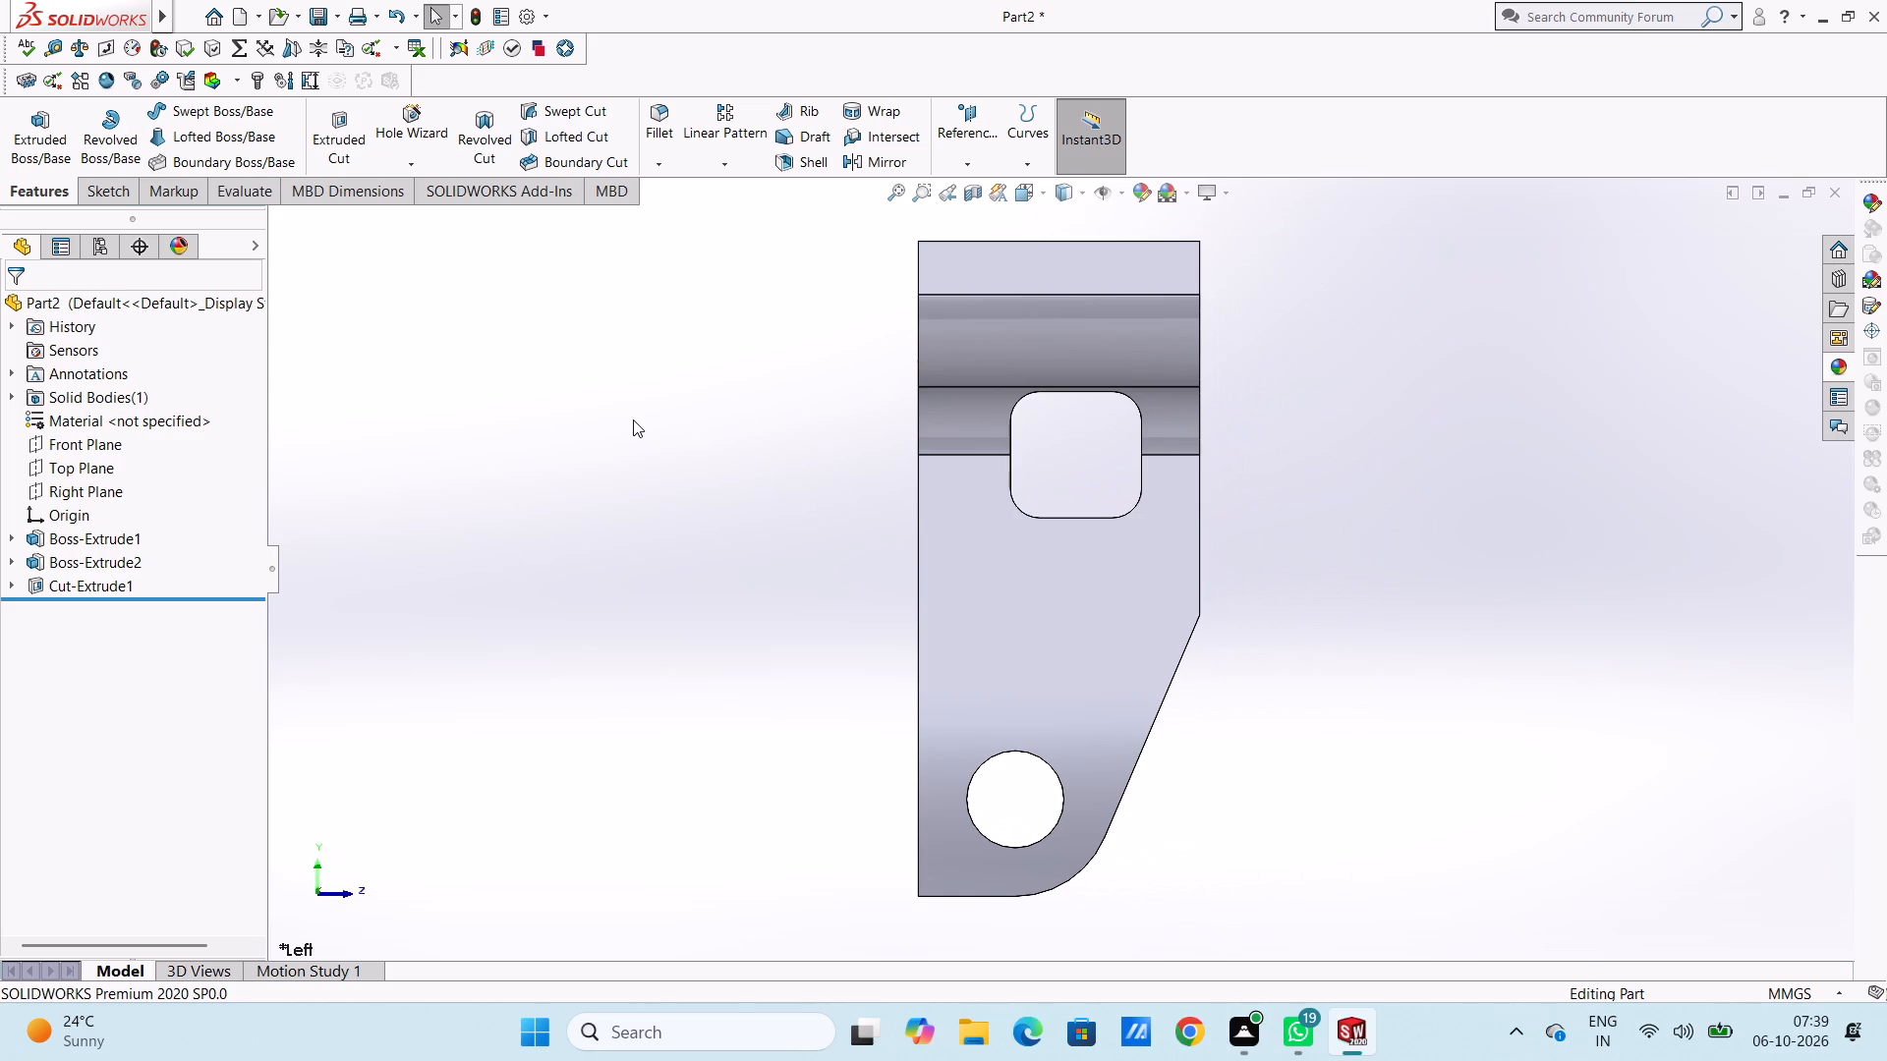
{"action": "key", "text": "ctrl+4"}
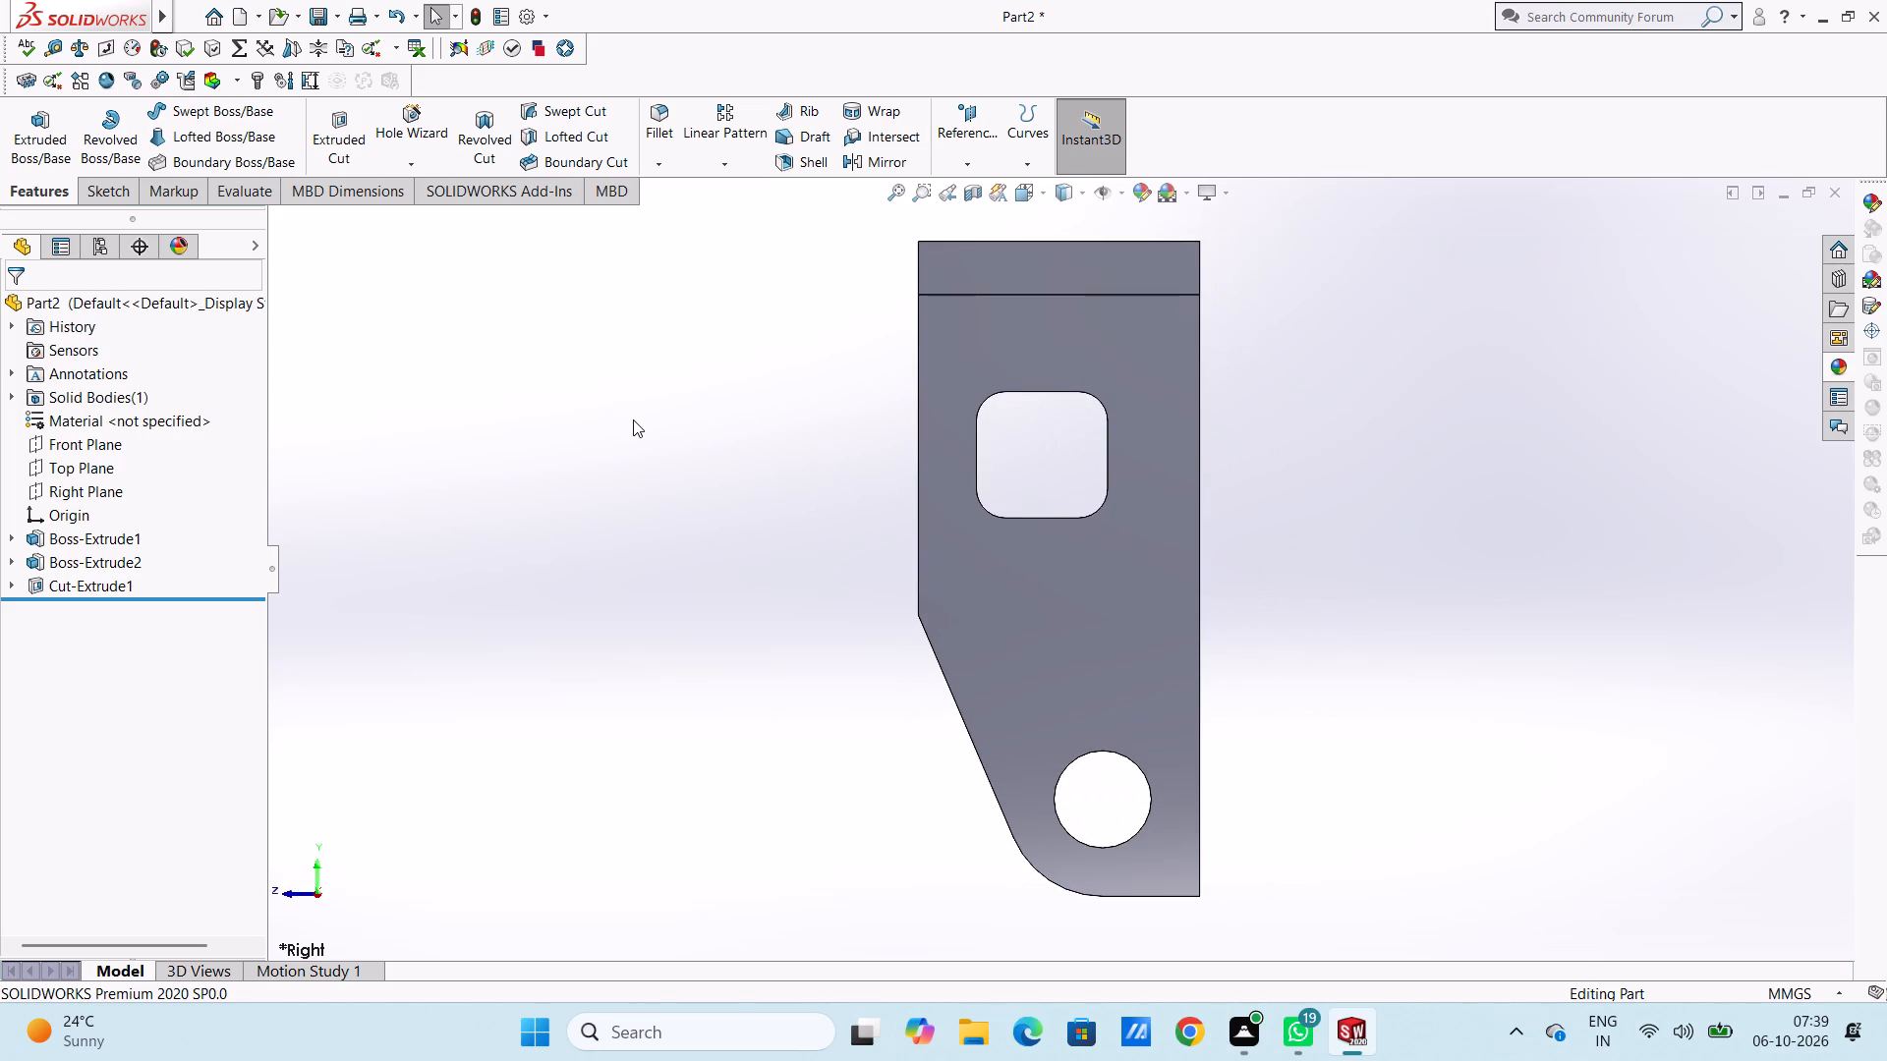
{"action": "scroll", "coordinate": [633, 419], "scroll_direction": "up", "scroll_amount": 3}
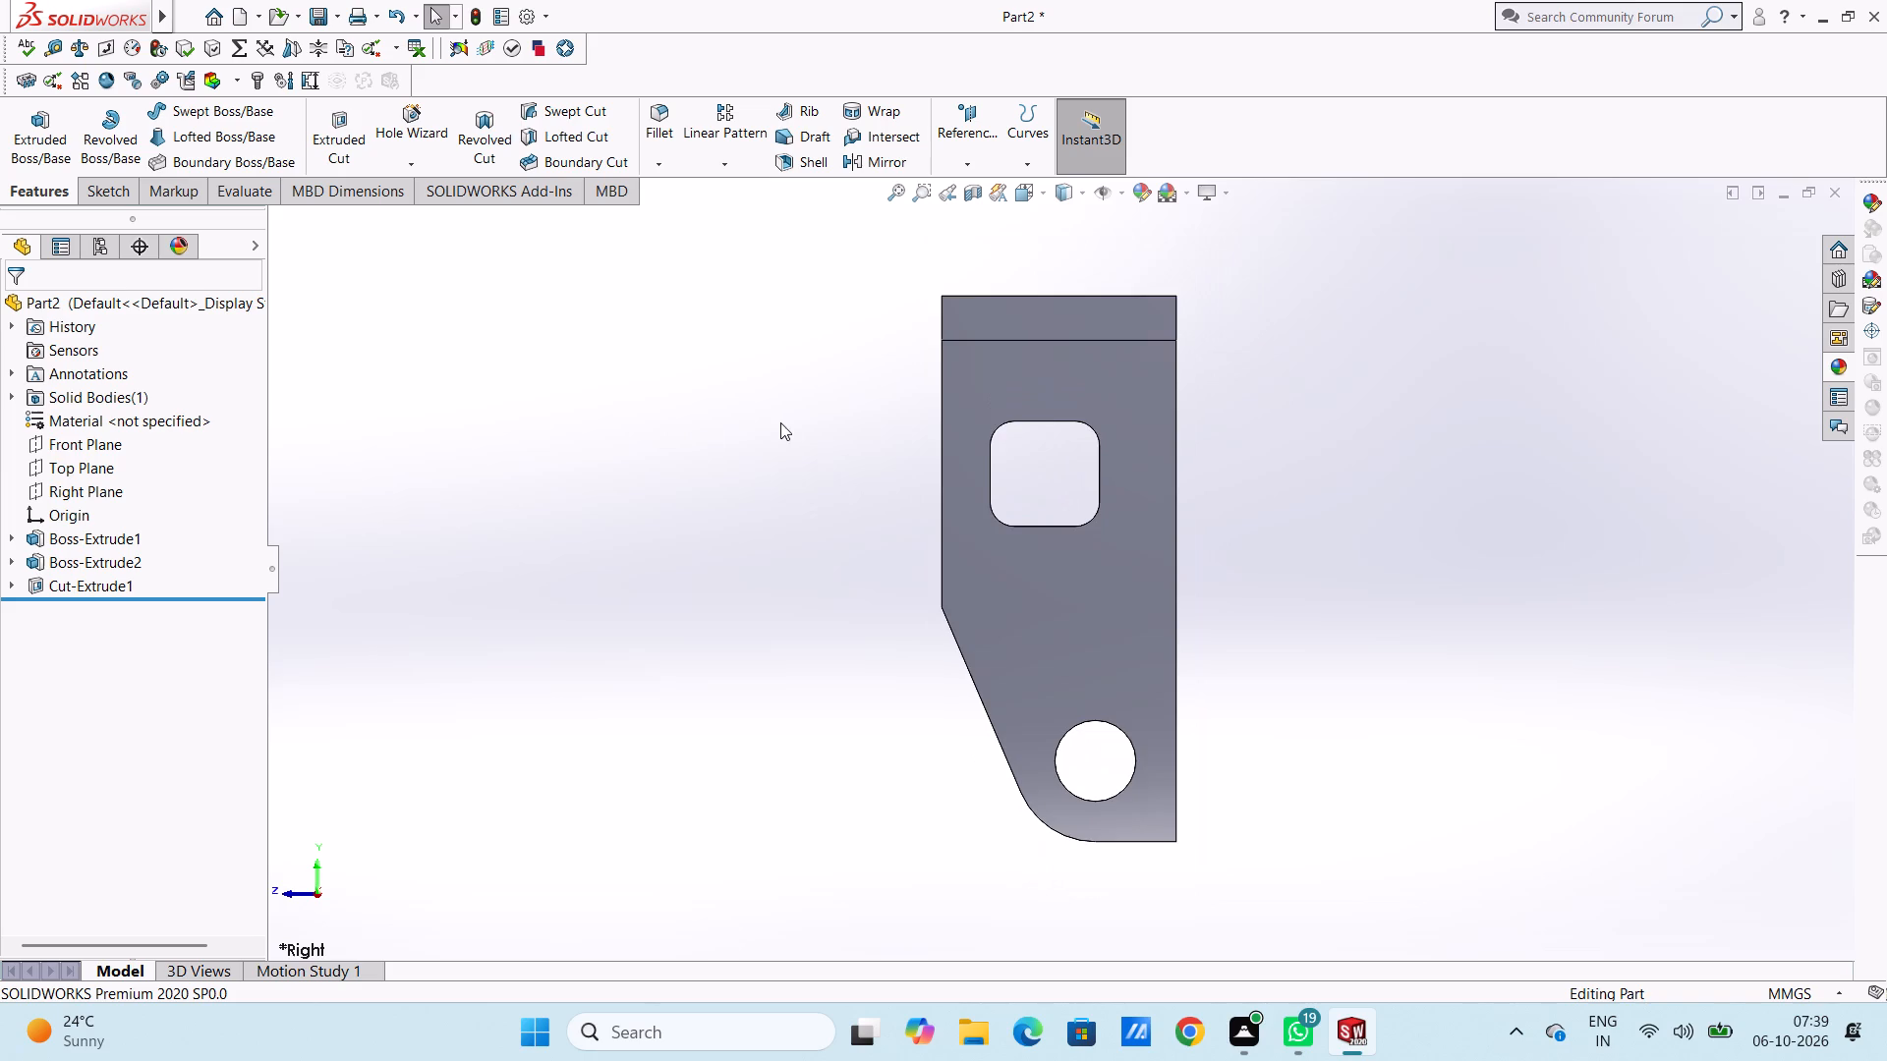
{"action": "middle_click_drag", "start_coordinate": [783, 422], "coordinate": [951, 462]}
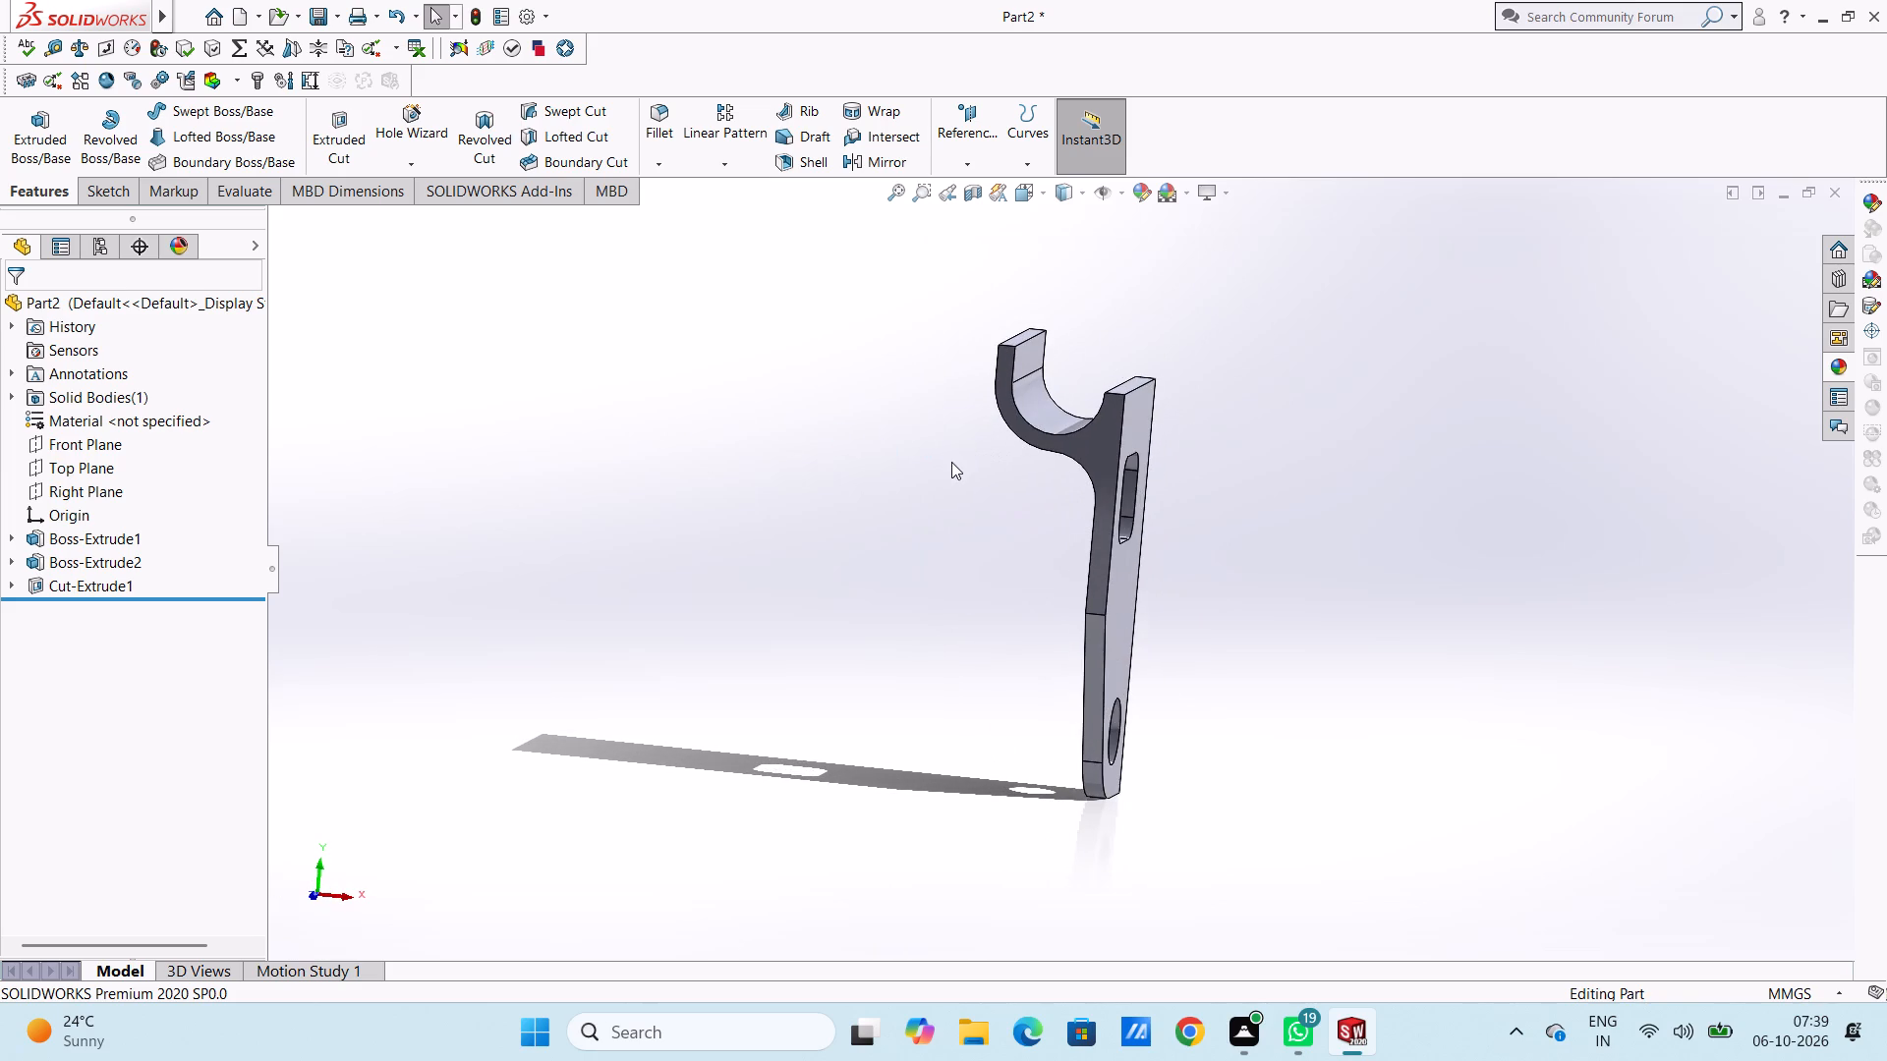
{"action": "middle_click_drag", "start_coordinate": [910, 492], "coordinate": [882, 496]}
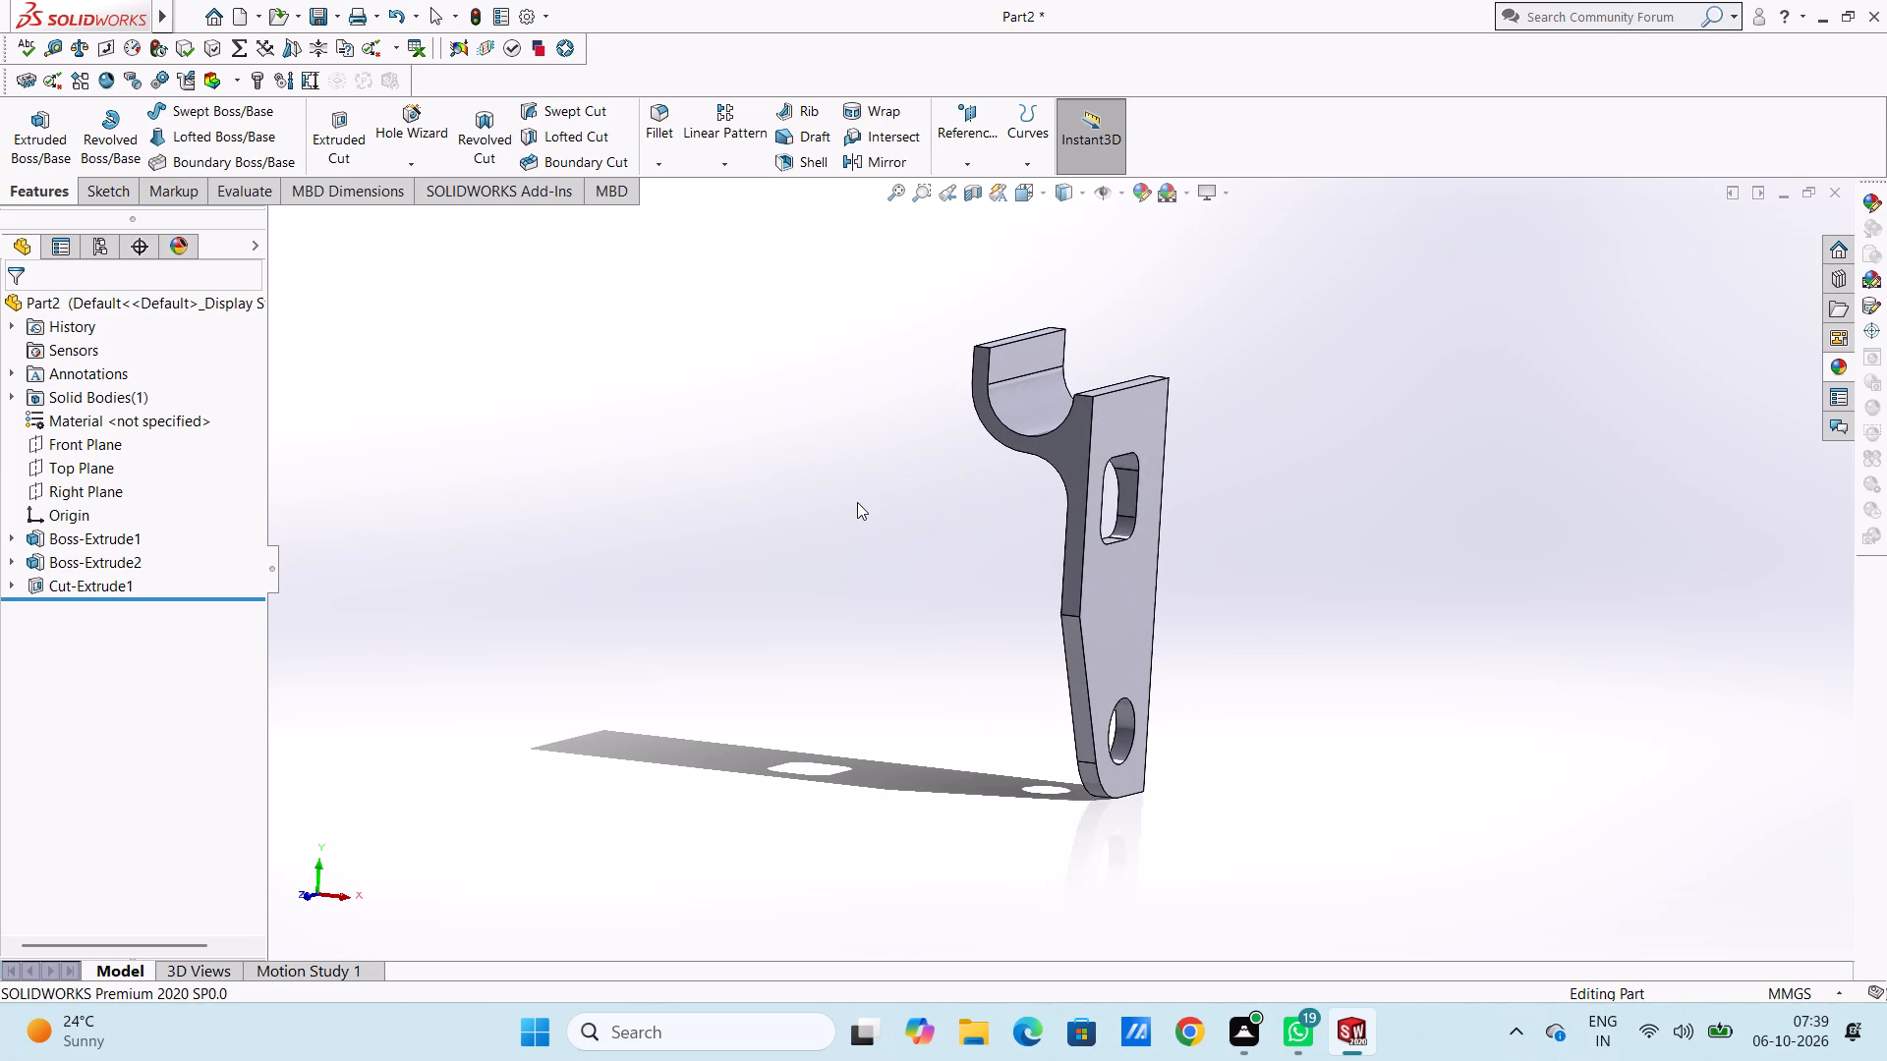
On the bracket's back side face, sketch a closed 6 x 124 mm outline of four lines along the upright plate's edges.
{"action": "key", "text": "ctrl+1"}
{"action": "key", "text": "ctrl+2"}
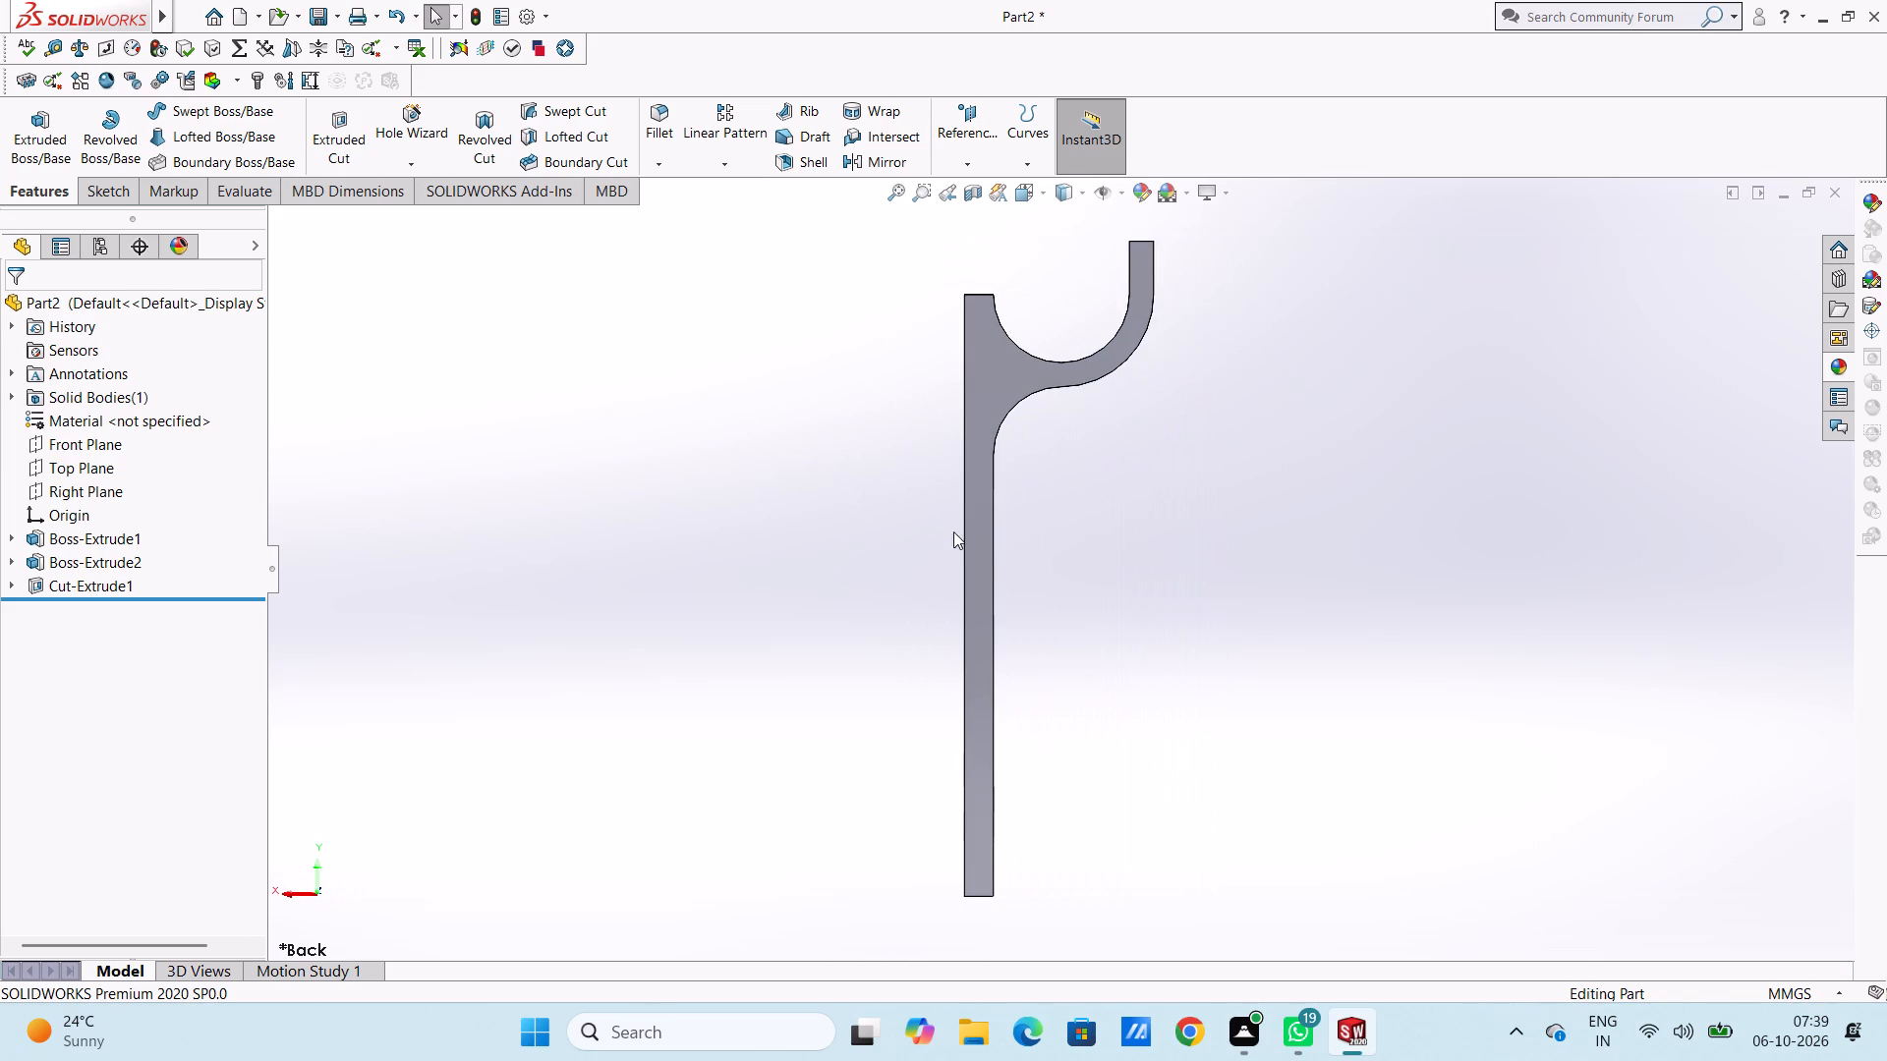
{"action": "left_click", "coordinate": [971, 546]}
{"action": "left_click", "coordinate": [1064, 493]}
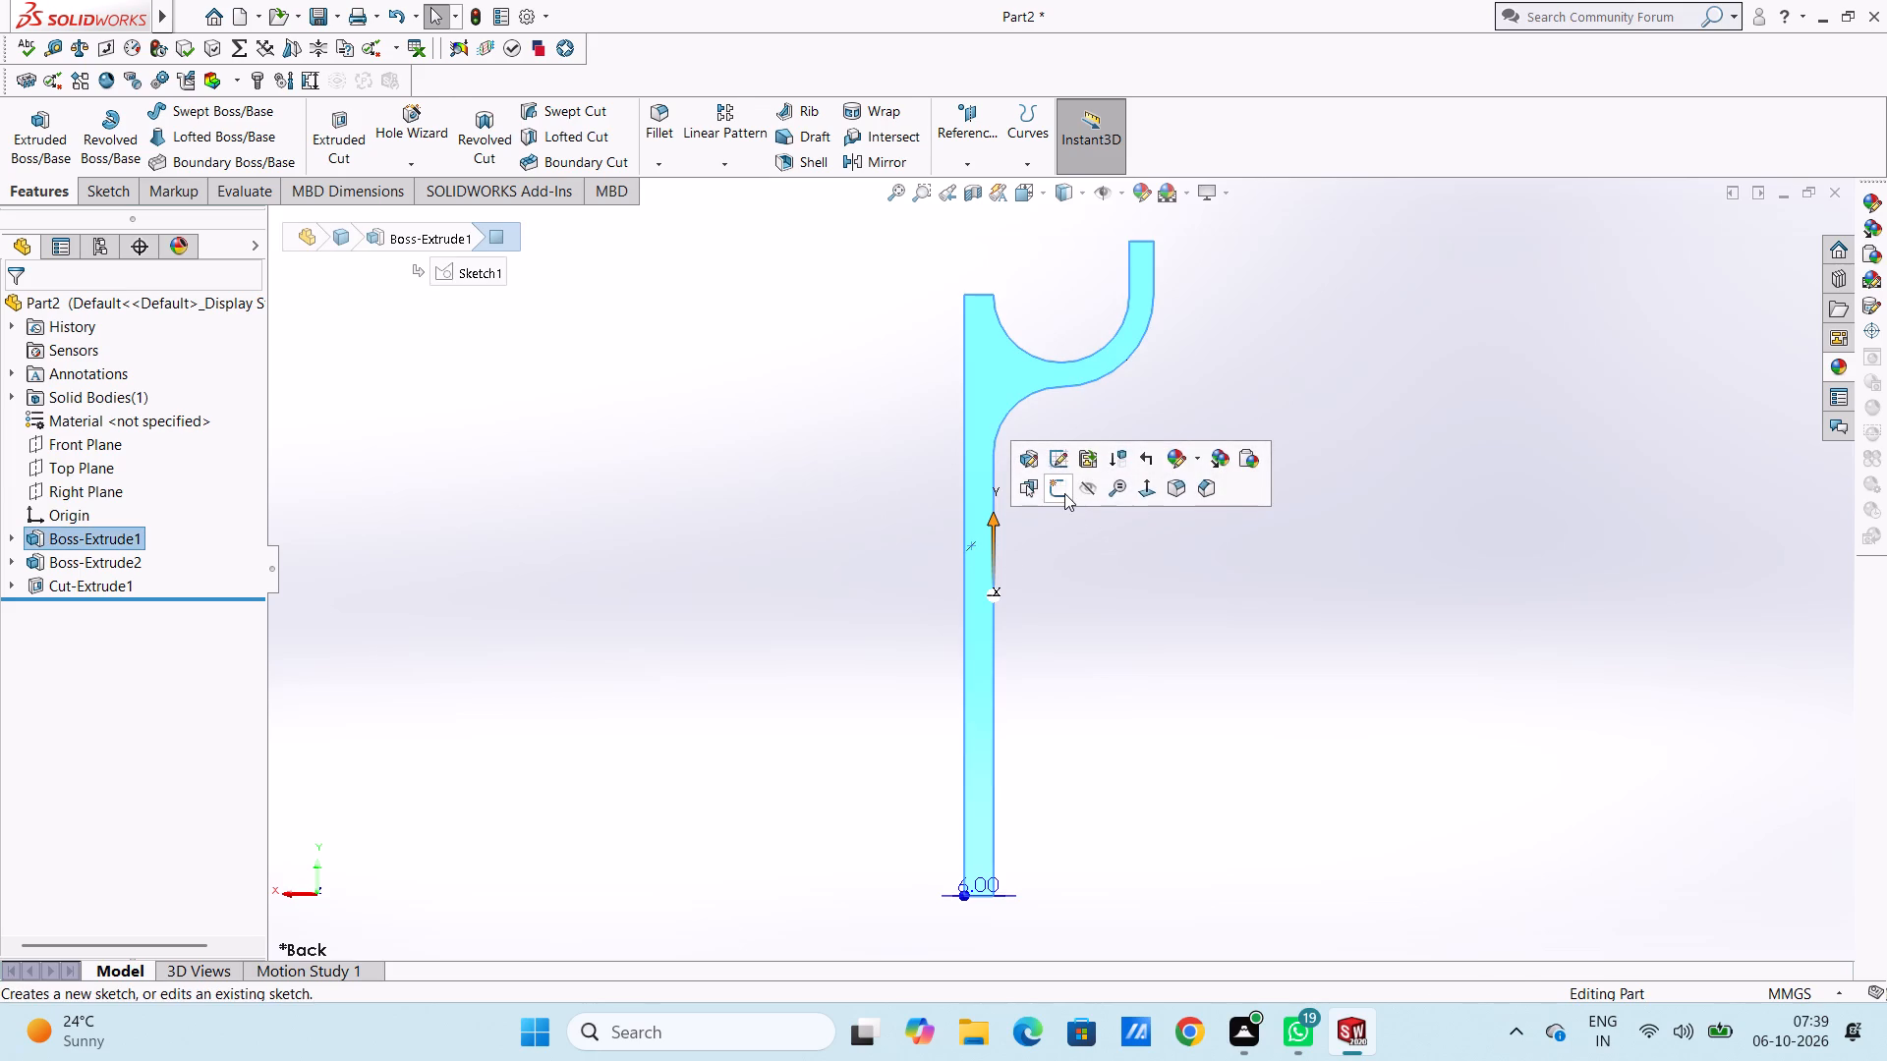
{"action": "left_click", "coordinate": [1088, 607]}
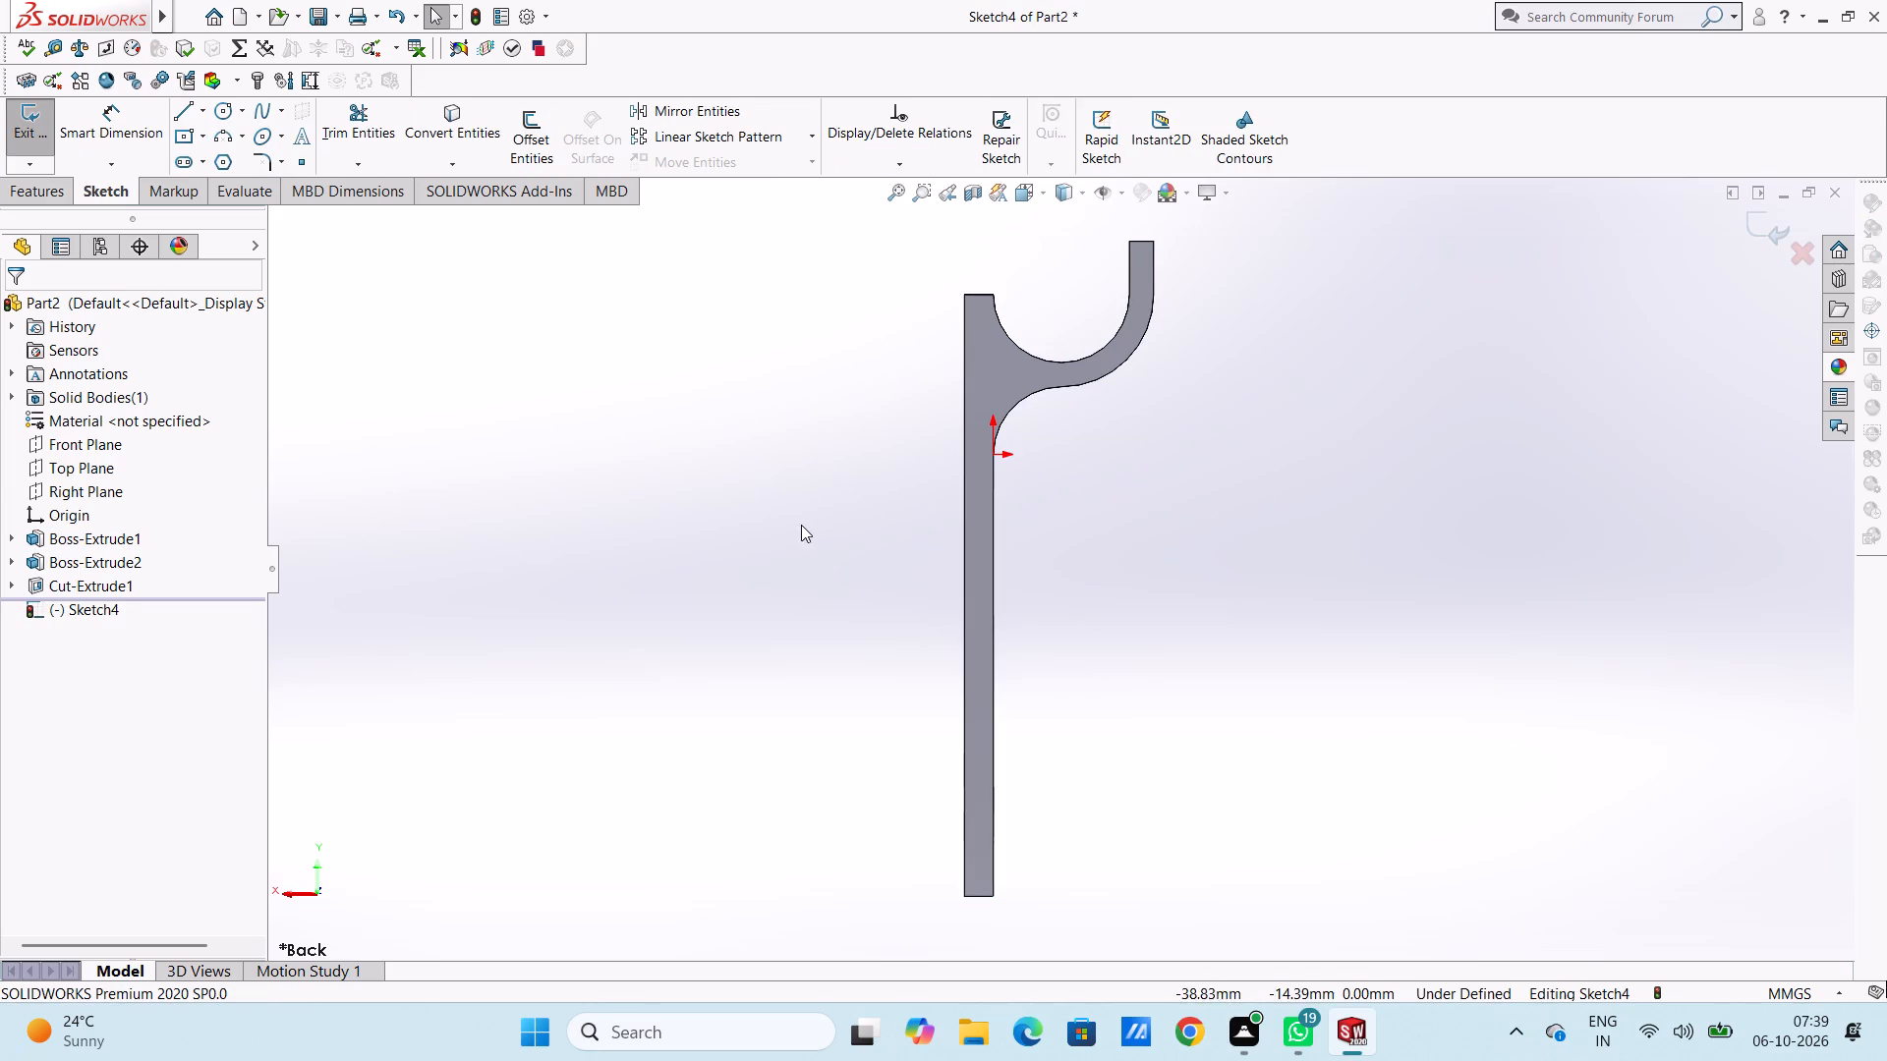
{"action": "scroll", "coordinate": [801, 525], "scroll_direction": "up", "scroll_amount": 3}
{"action": "scroll", "coordinate": [871, 538], "scroll_direction": "down", "scroll_amount": 3}
{"action": "scroll", "coordinate": [867, 538], "scroll_direction": "up", "scroll_amount": 1}
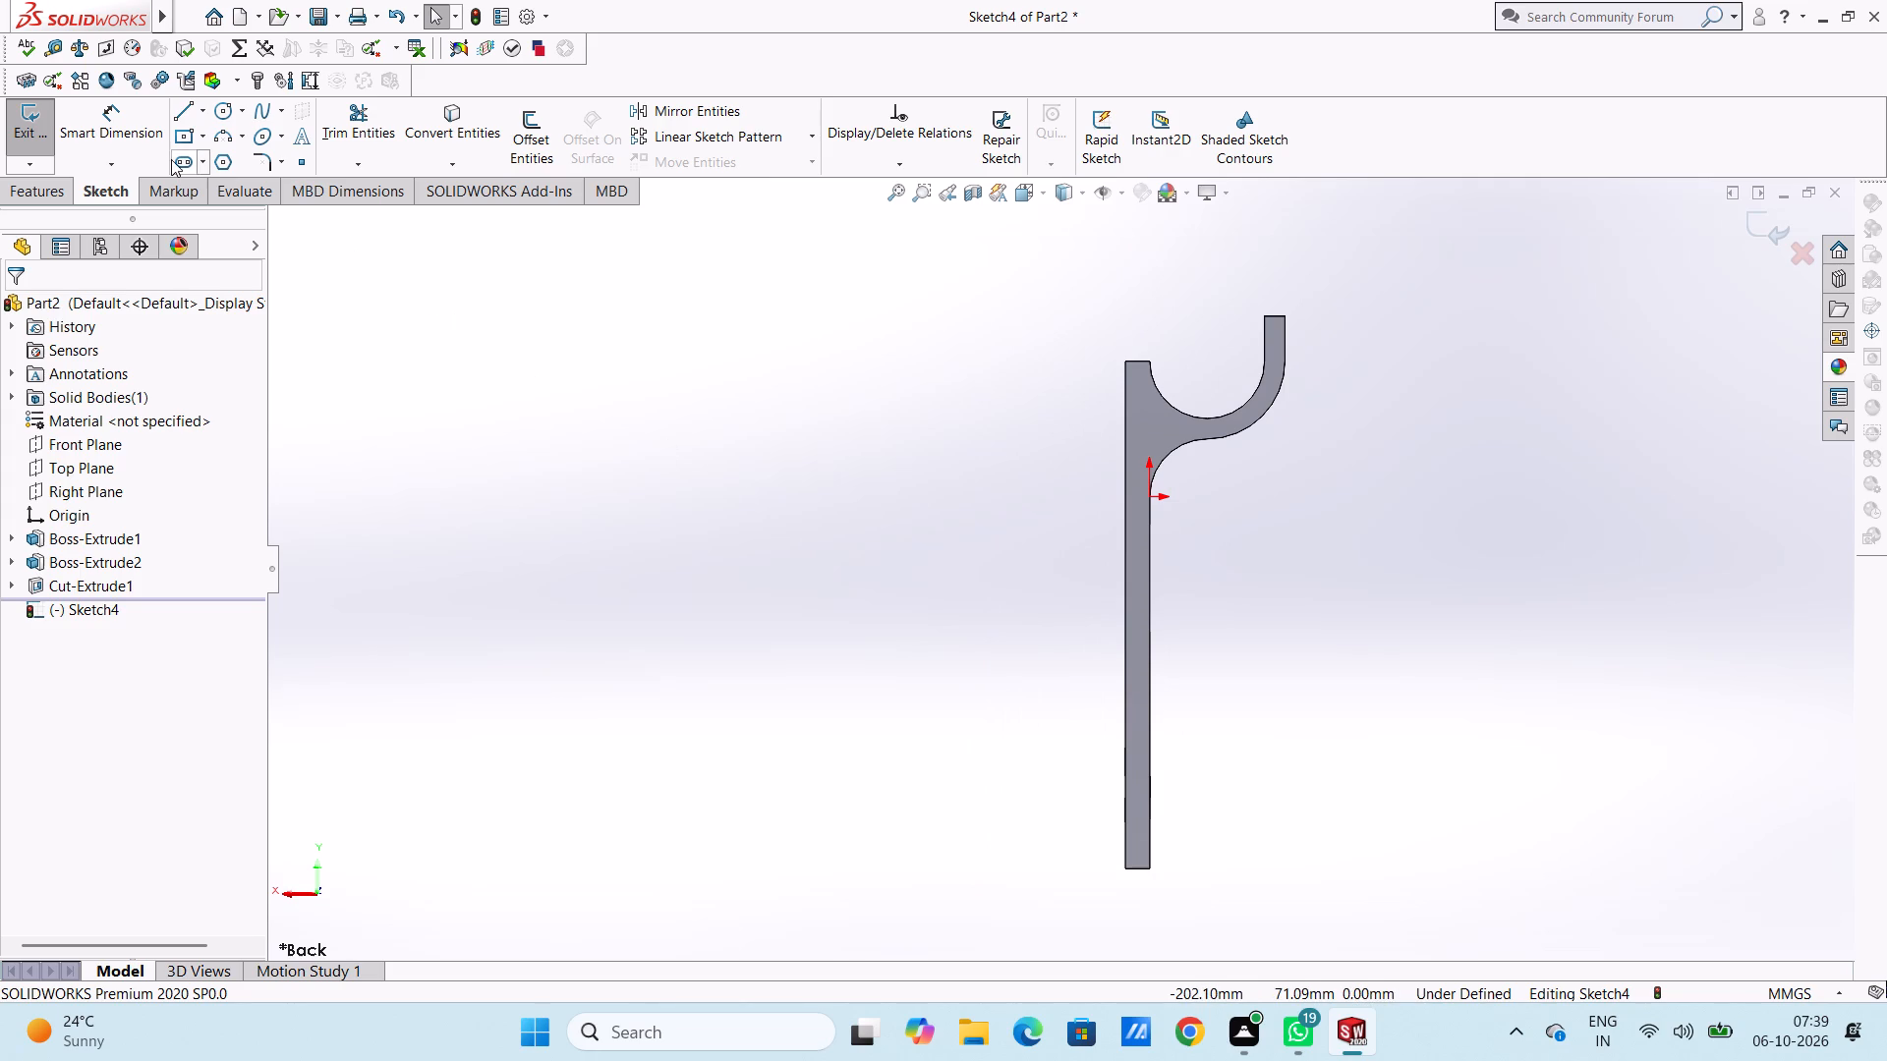
{"action": "left_click", "coordinate": [187, 112]}
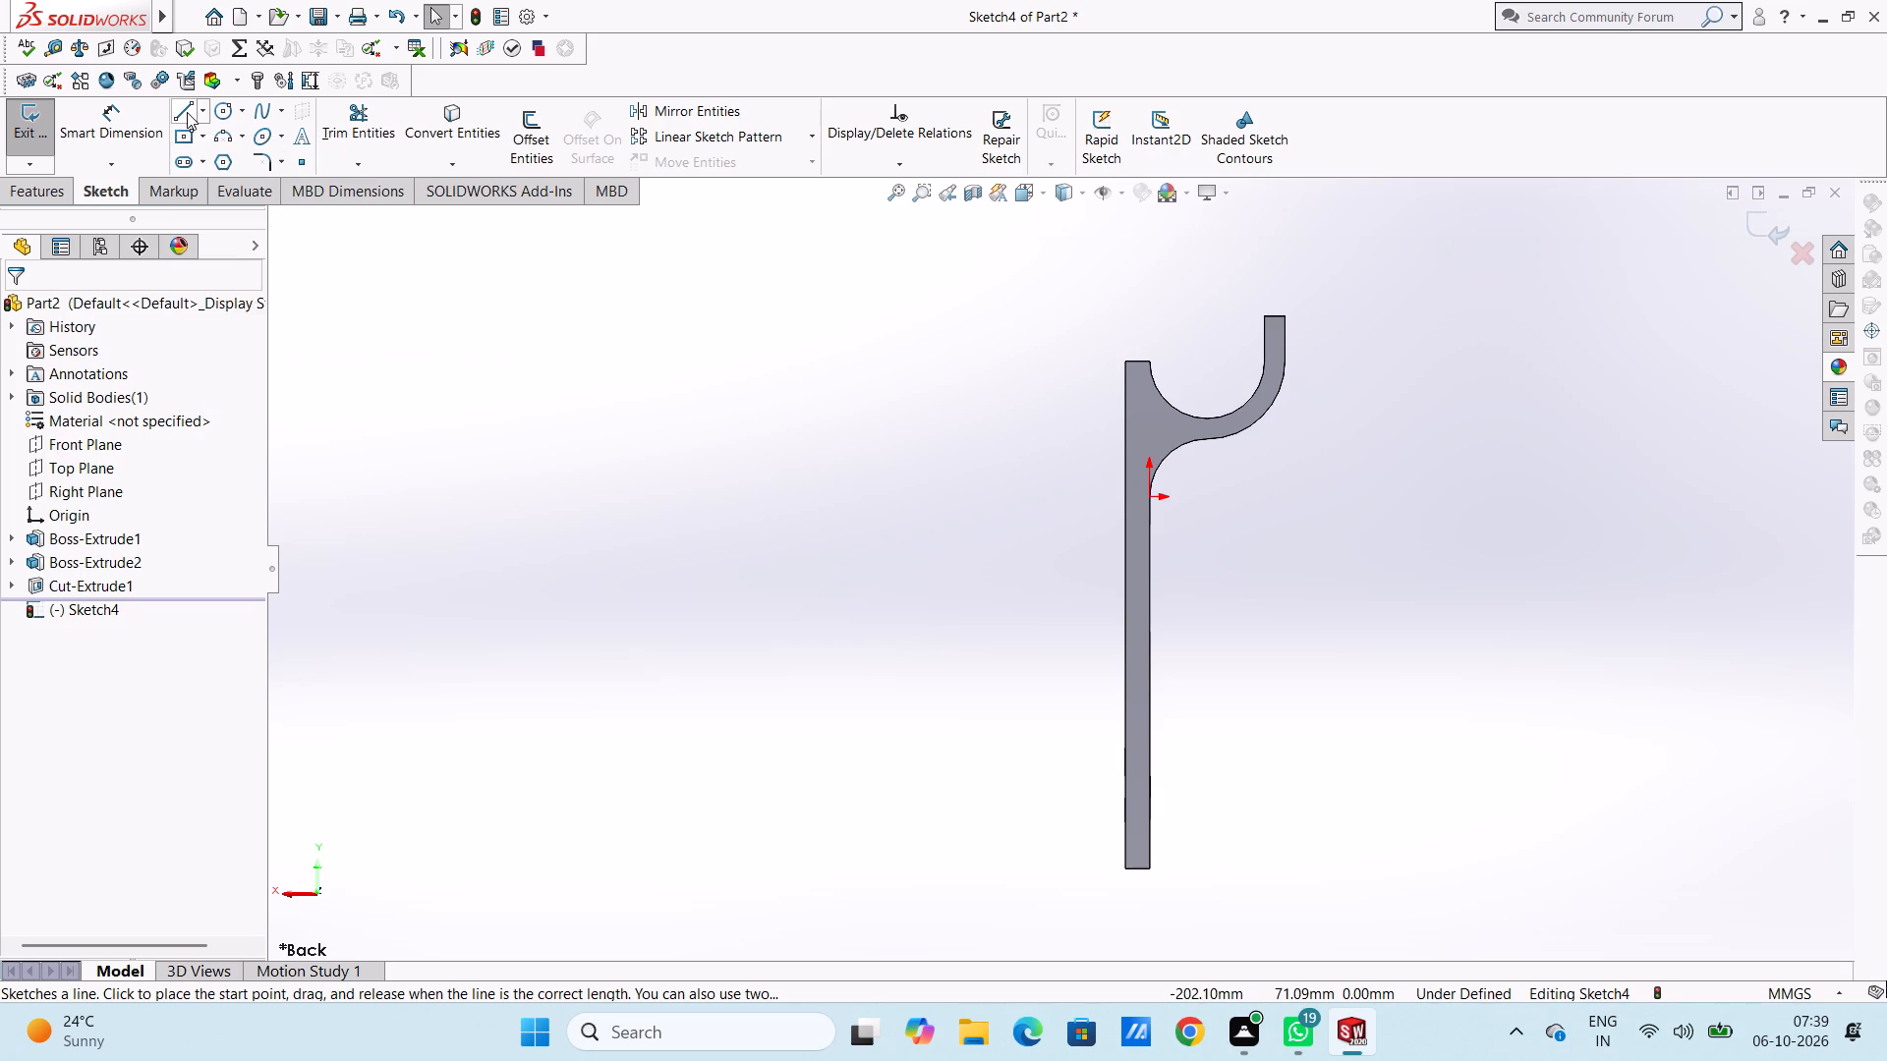
{"action": "left_click", "coordinate": [1148, 362]}
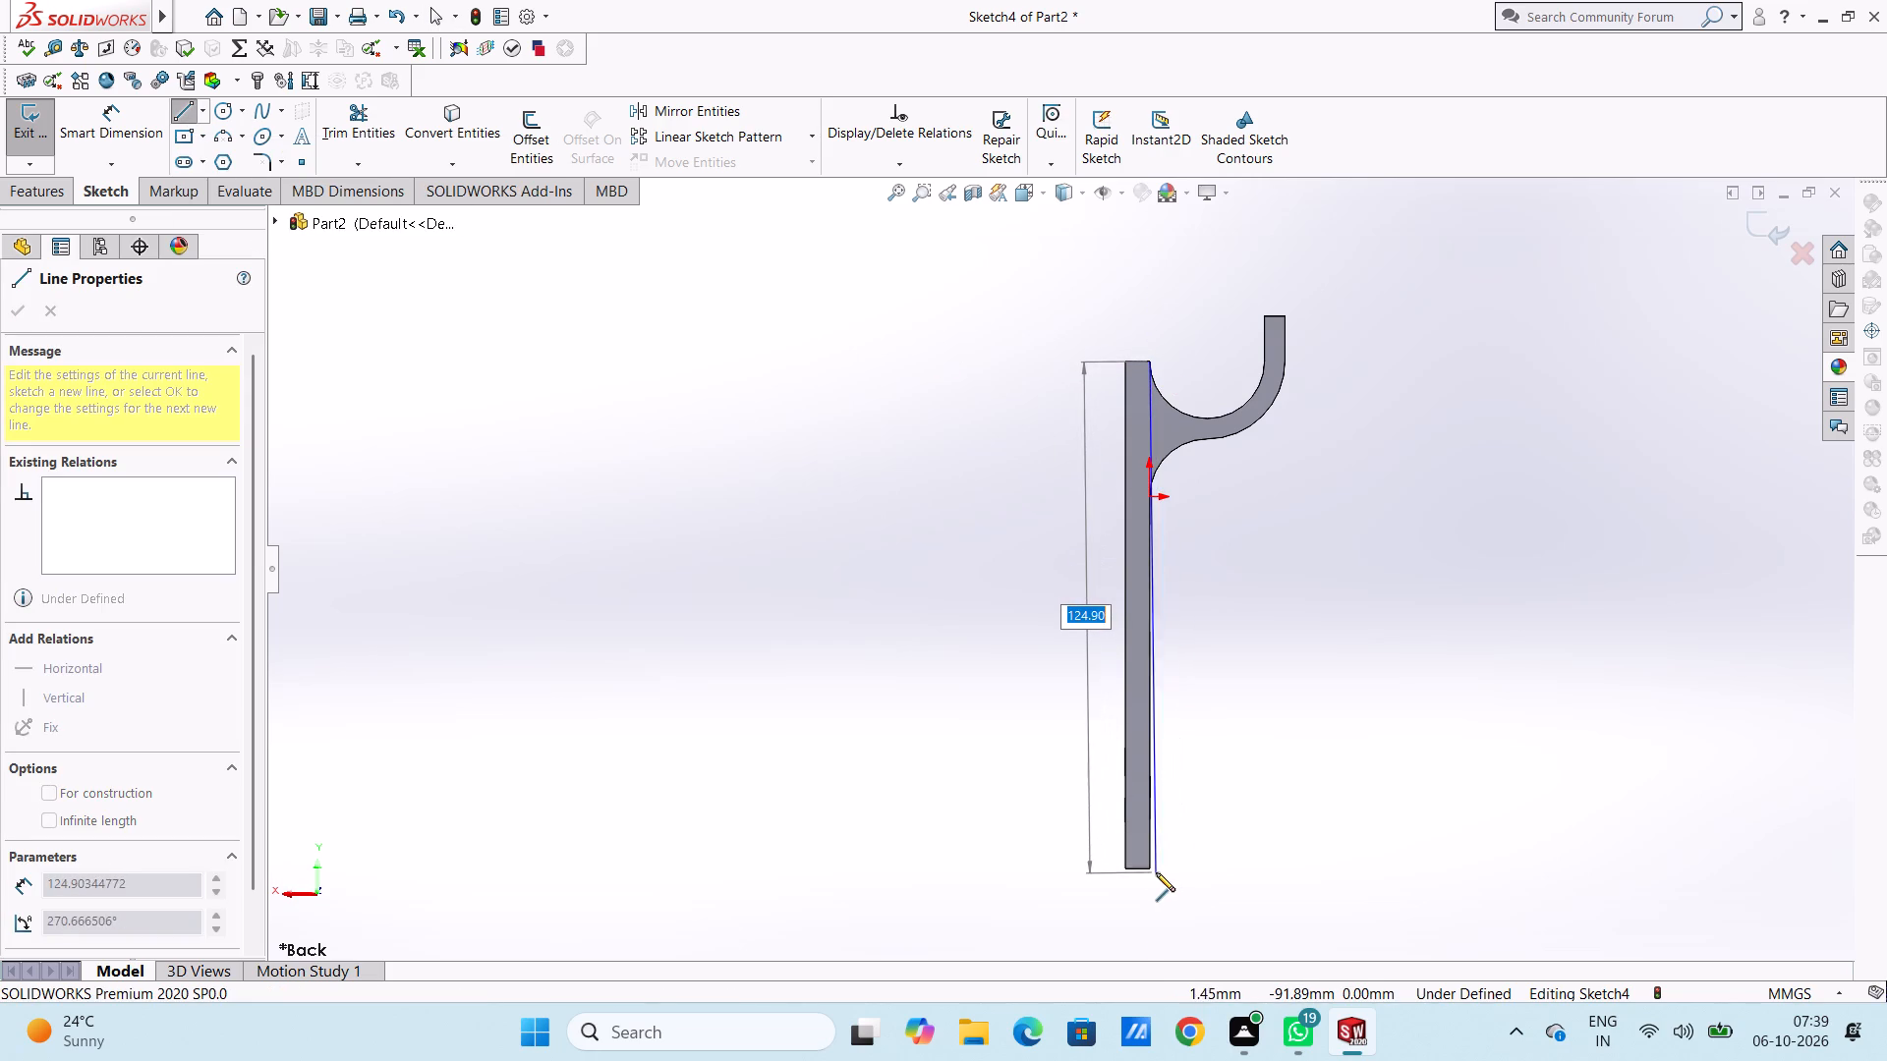
{"action": "left_click", "coordinate": [1152, 868]}
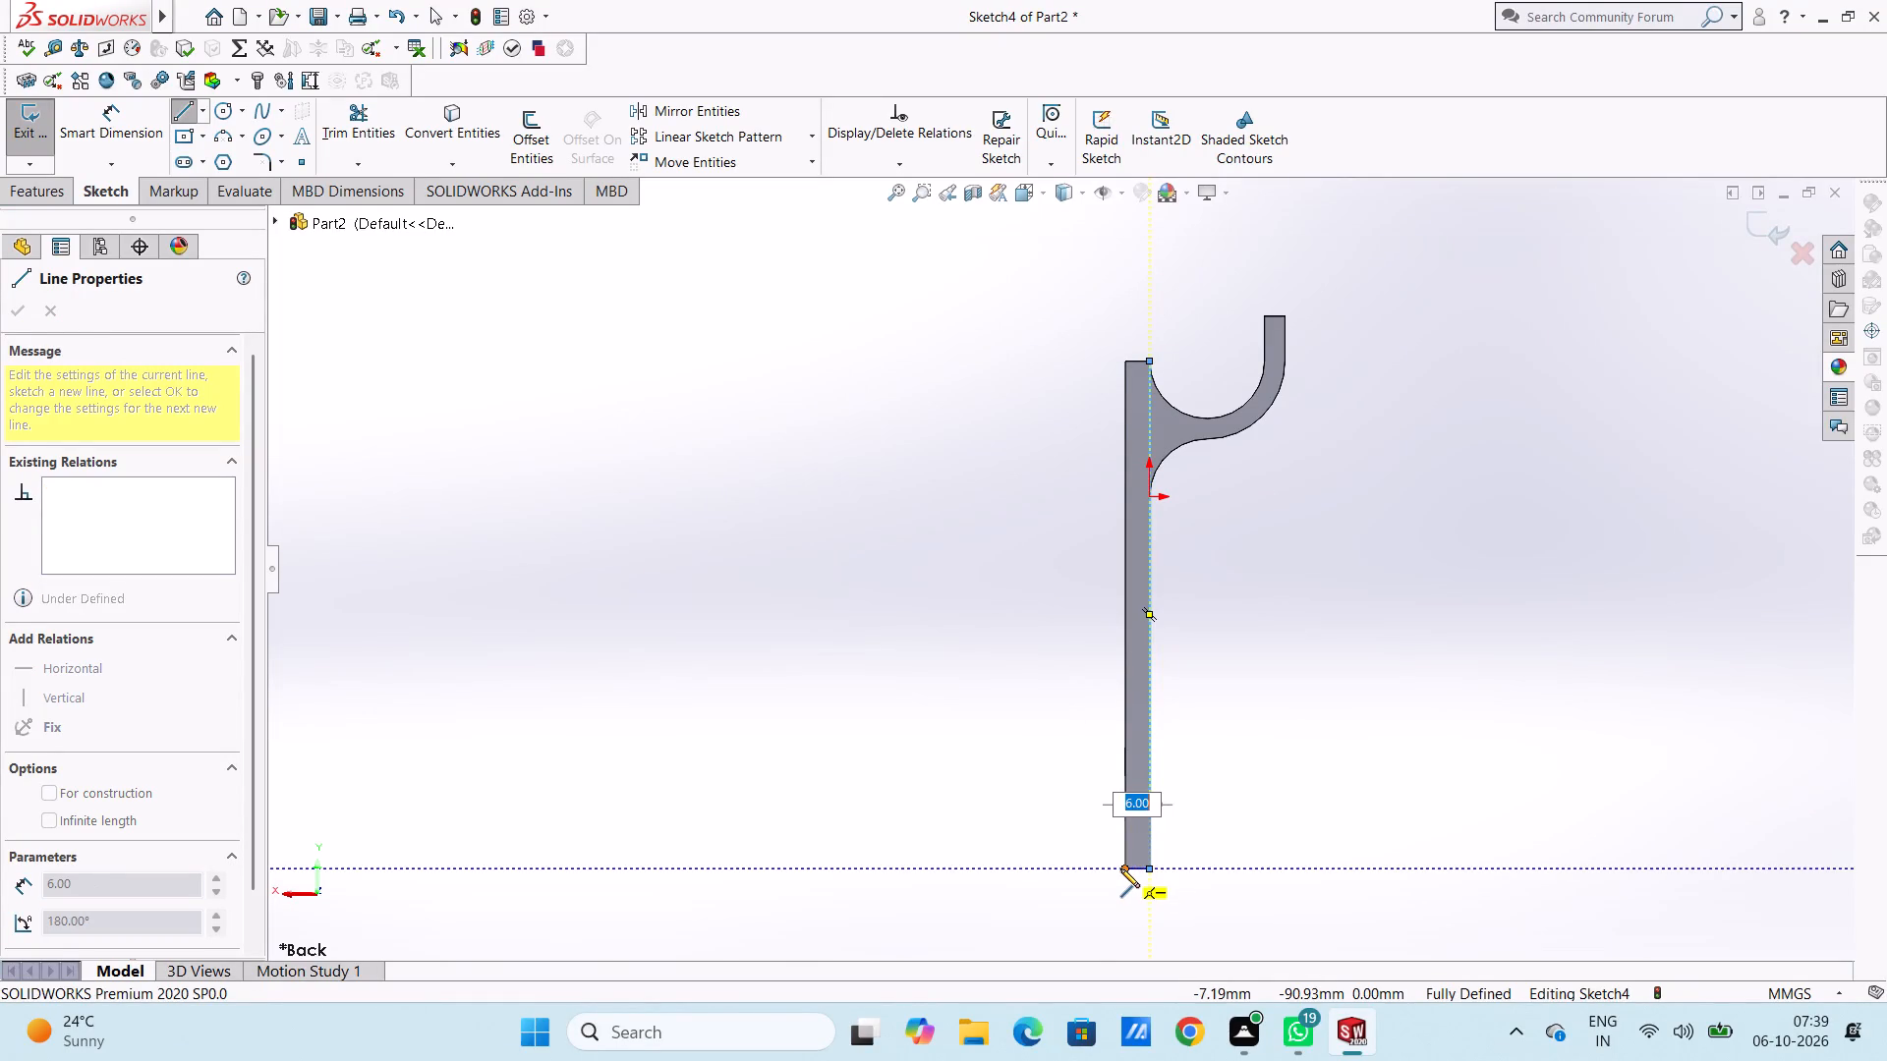
{"action": "left_click", "coordinate": [1120, 868]}
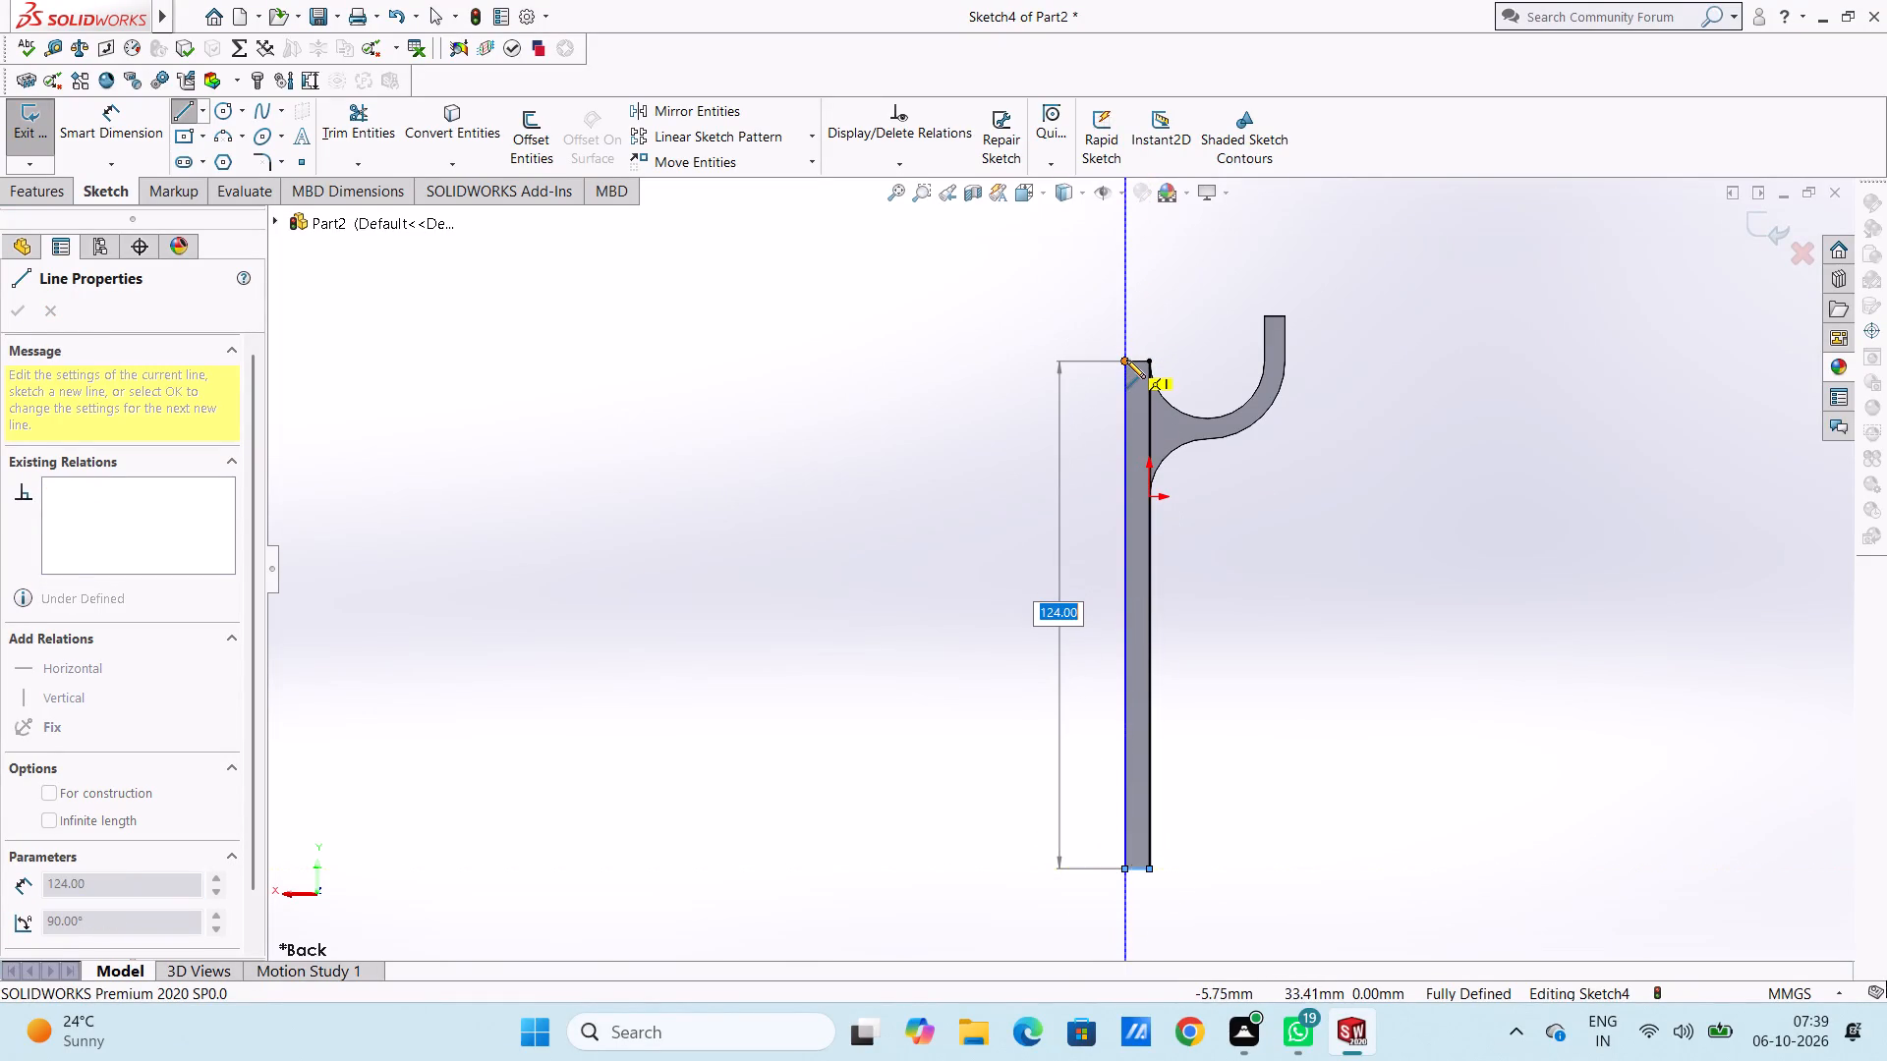
{"action": "left_click", "coordinate": [1126, 360]}
{"action": "left_click", "coordinate": [1146, 361]}
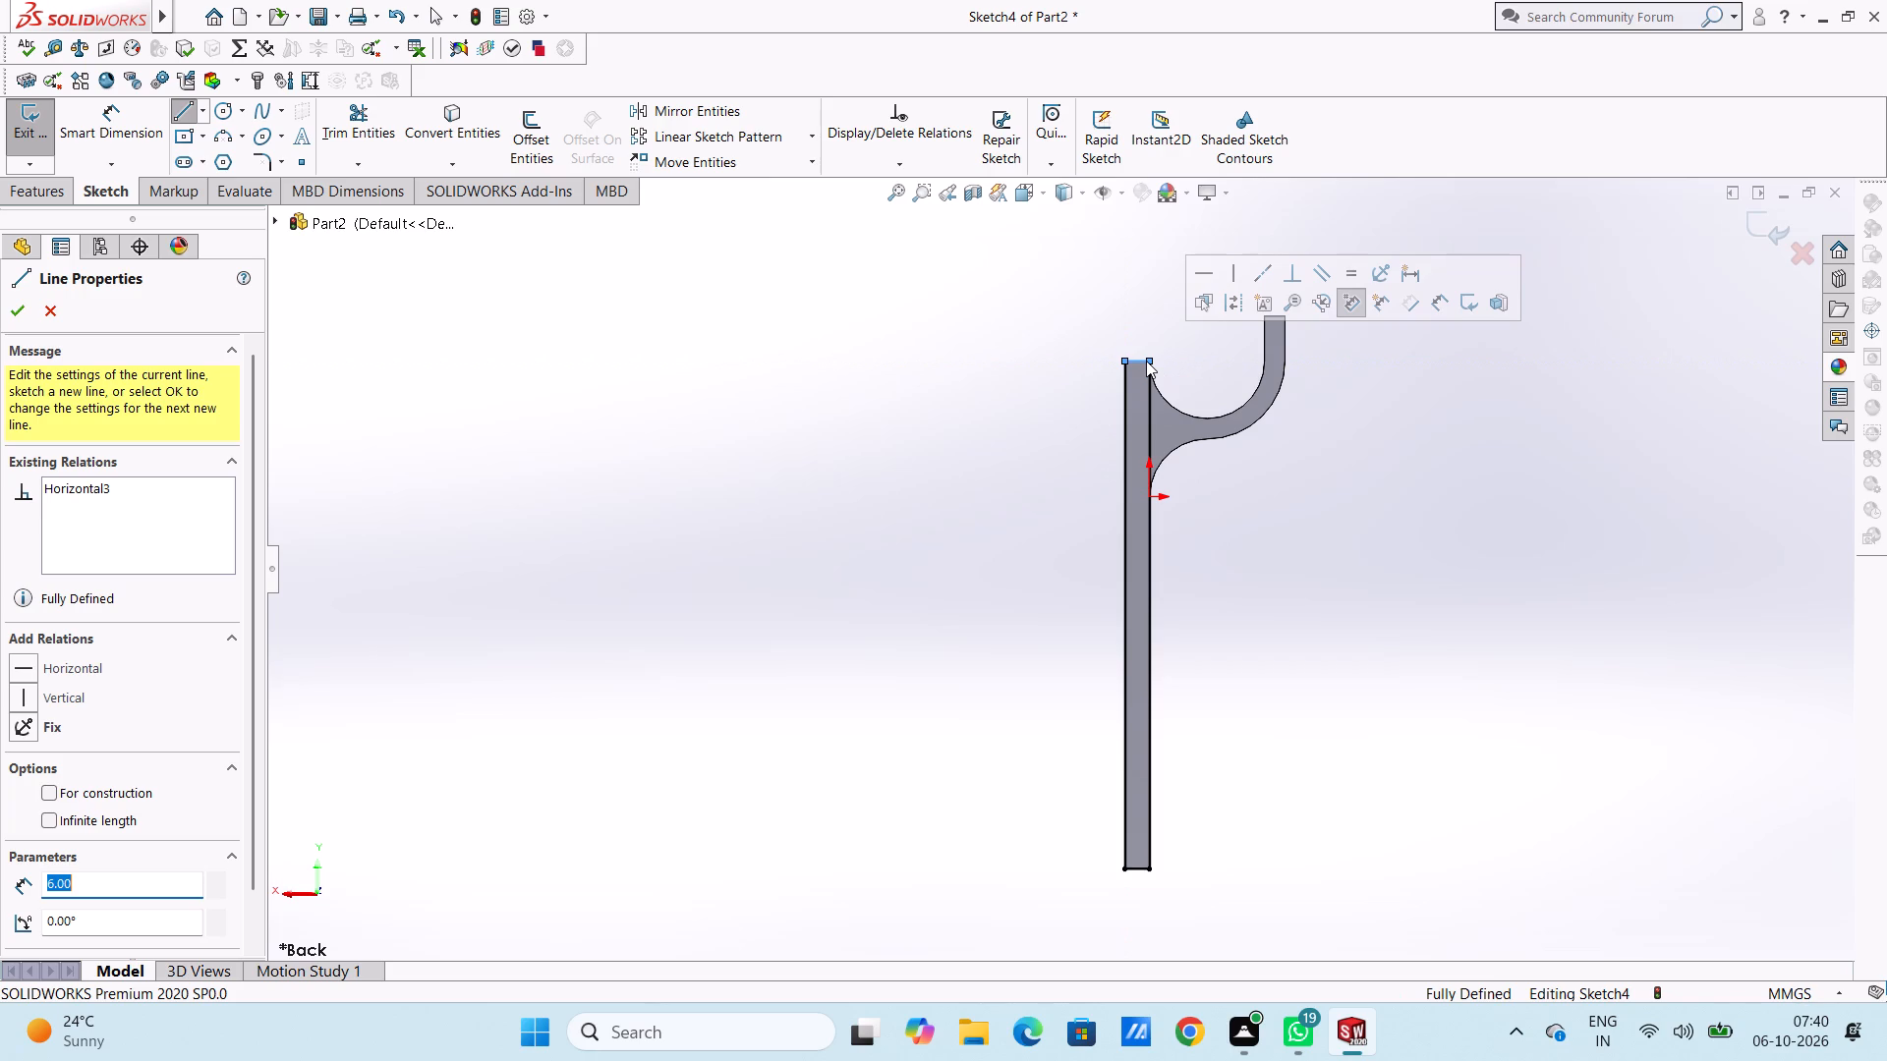
{"action": "key", "text": "Escape"}
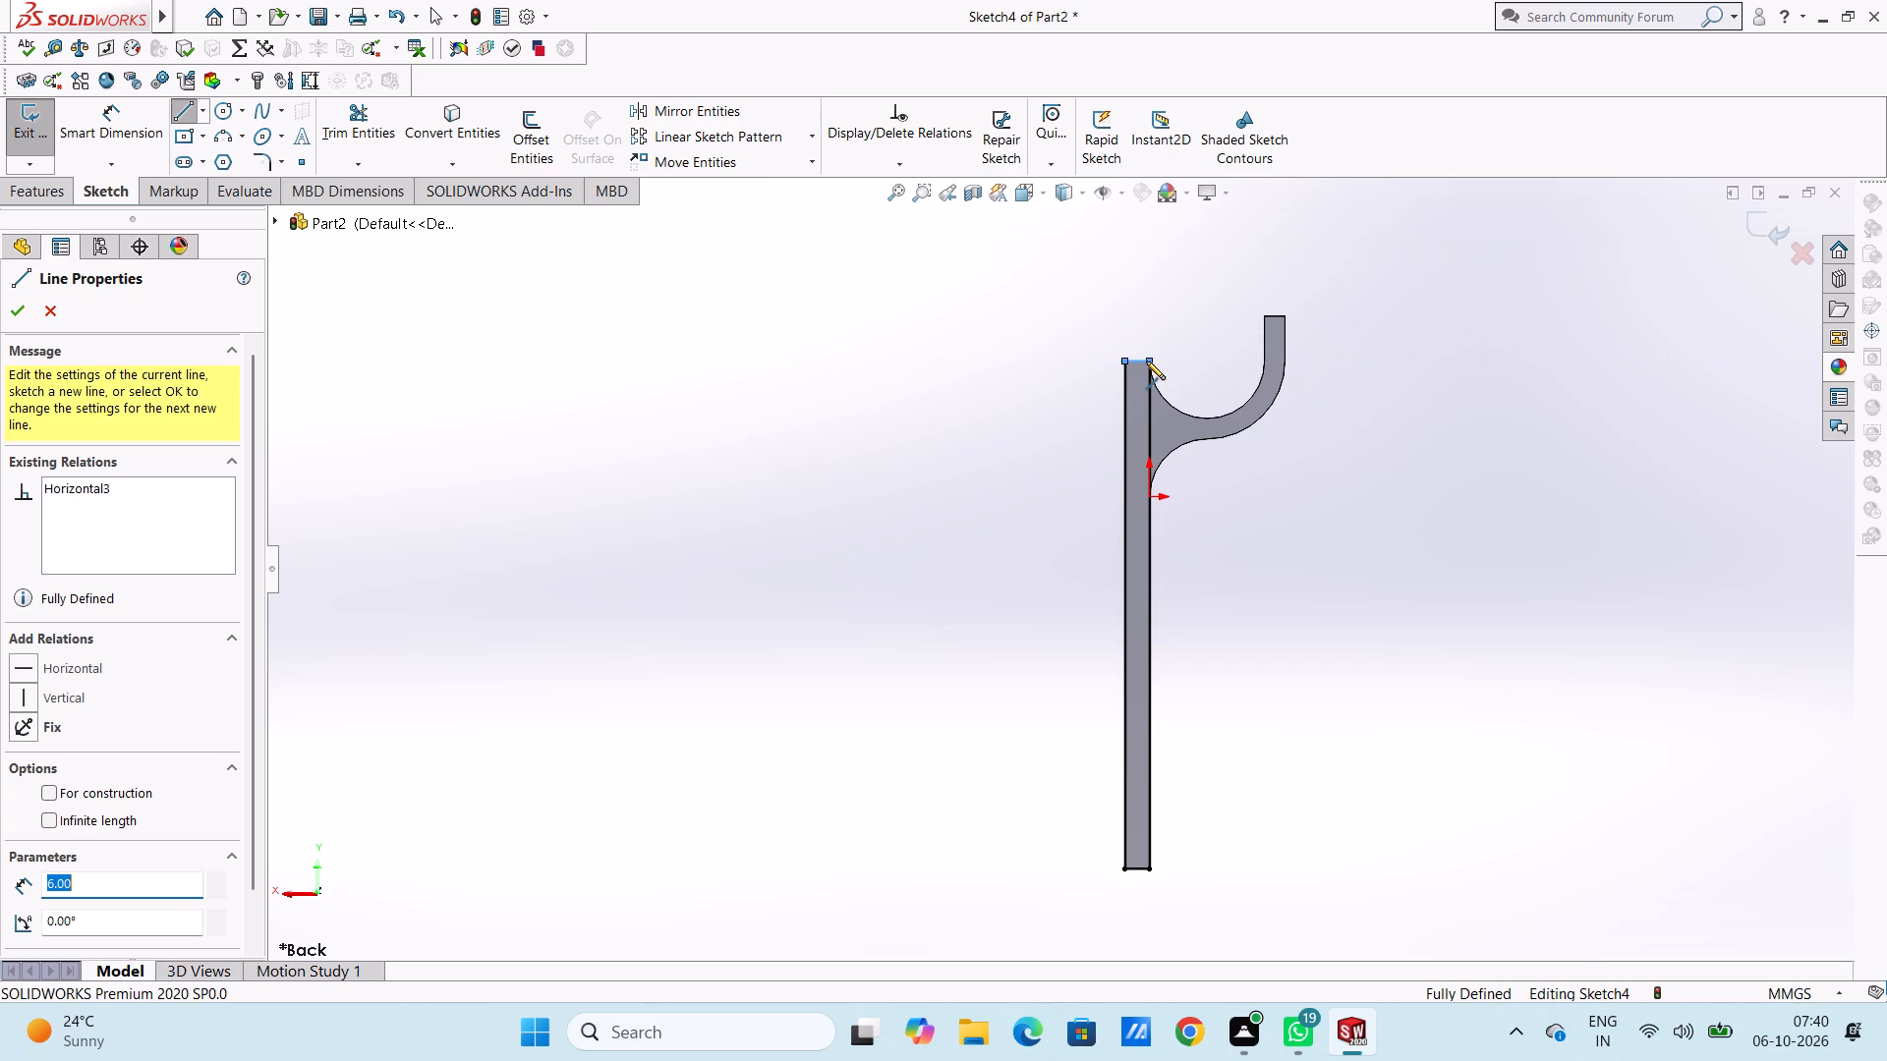
Examine the bracket and the plate-edge outline sketch from several angles.
{"action": "key", "text": "Escape"}
{"action": "key", "text": "Escape"}
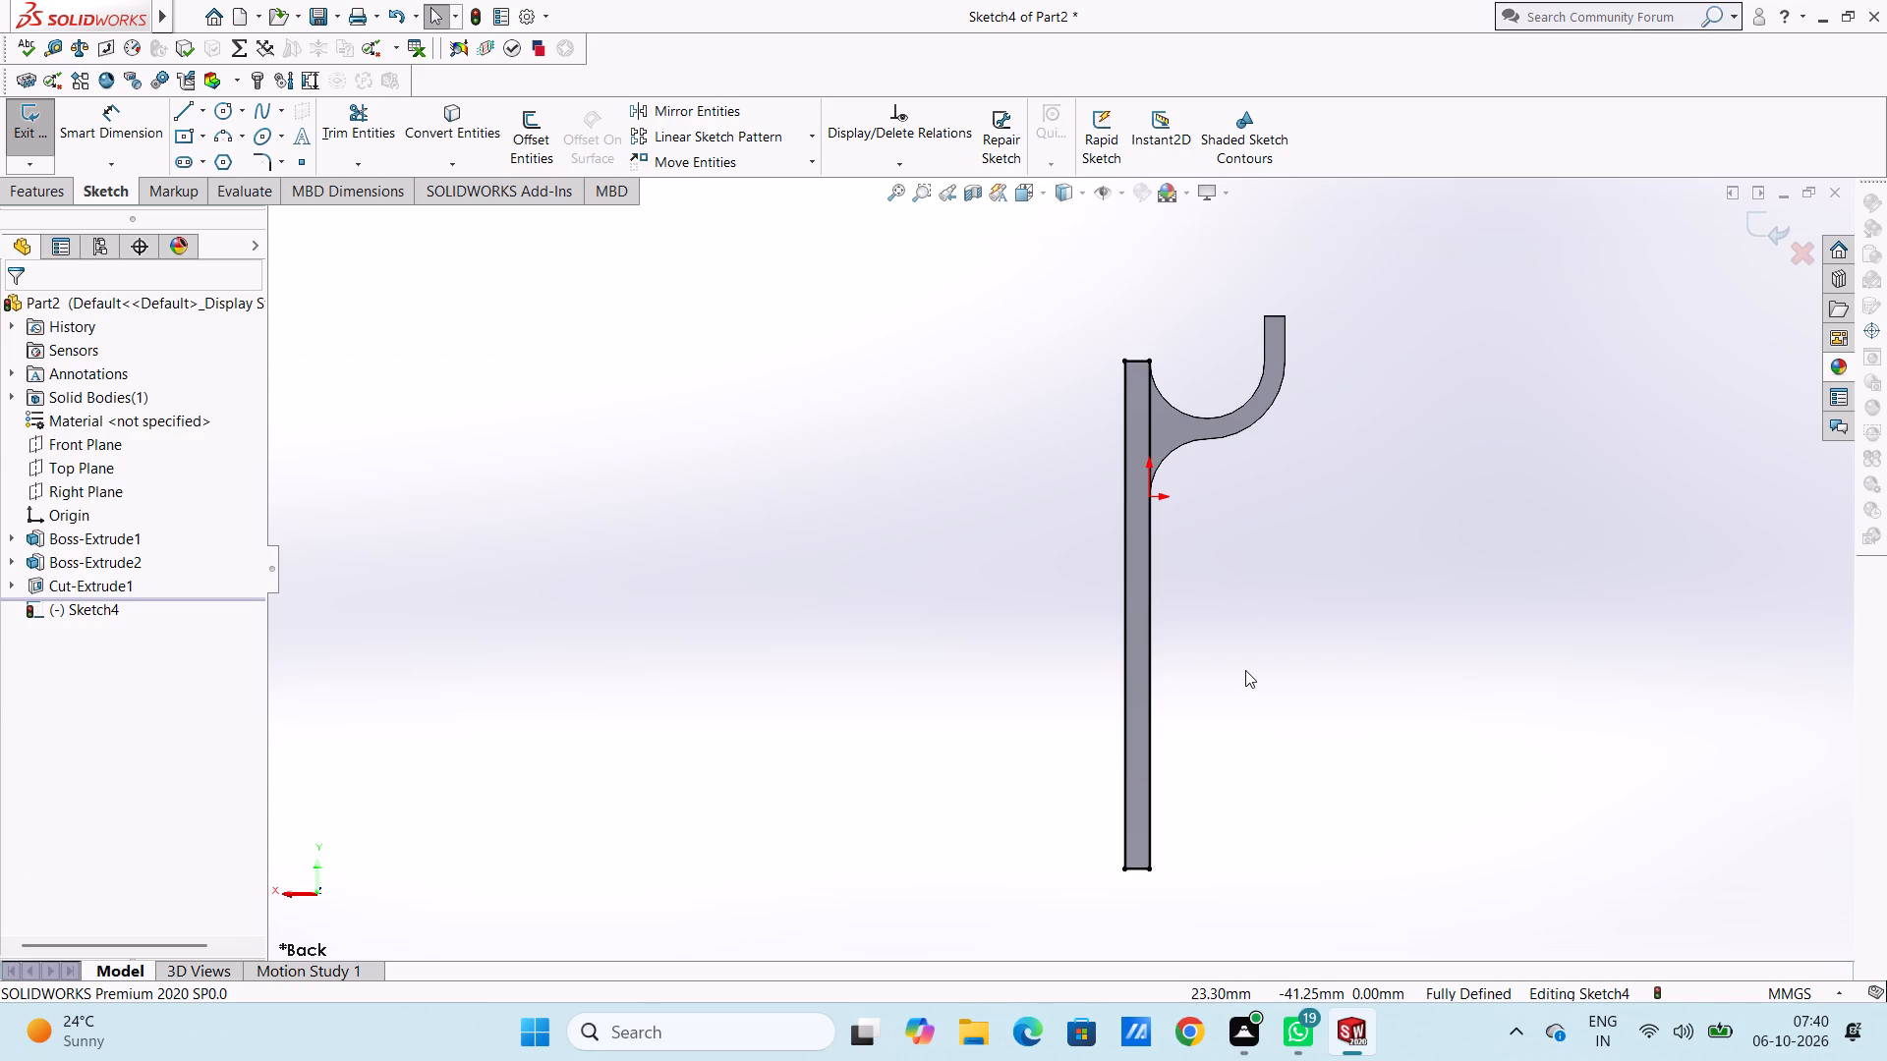
{"action": "middle_click_drag", "start_coordinate": [1246, 670], "coordinate": [1370, 725]}
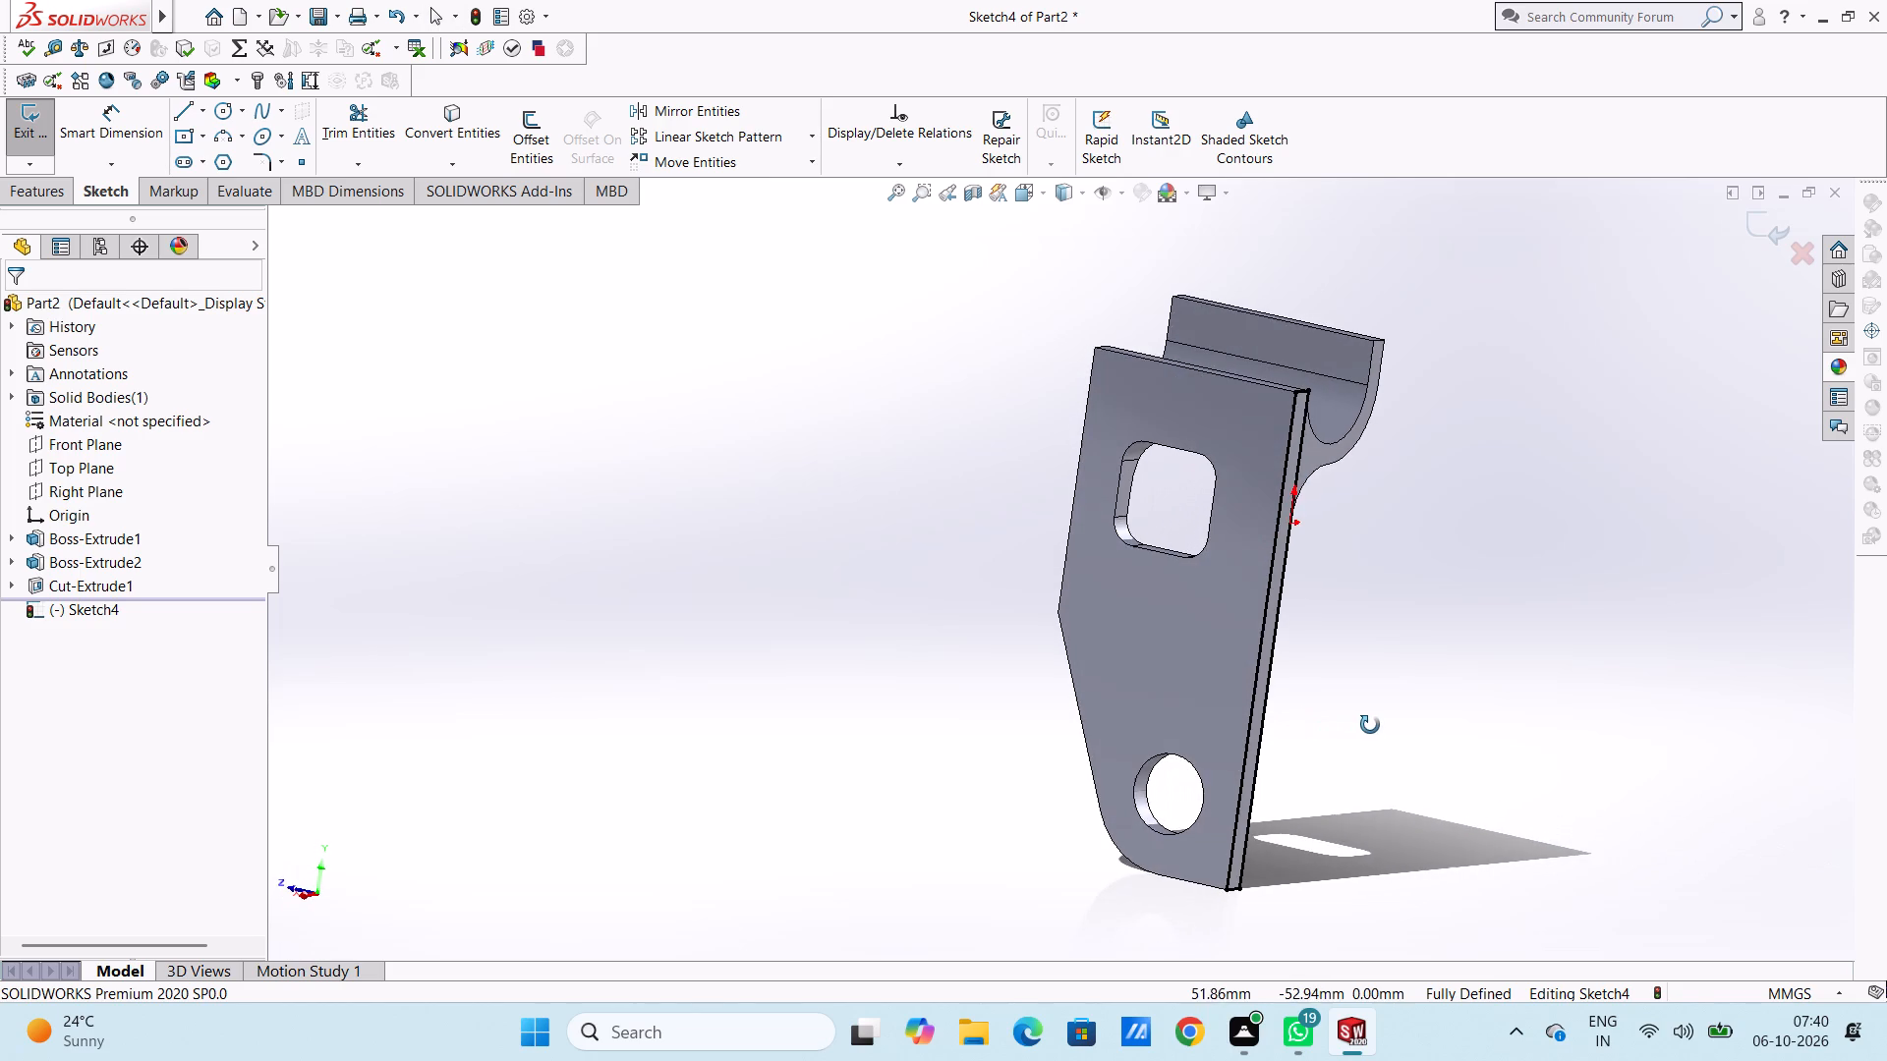
{"action": "middle_click_drag", "start_coordinate": [1370, 725], "coordinate": [1340, 717]}
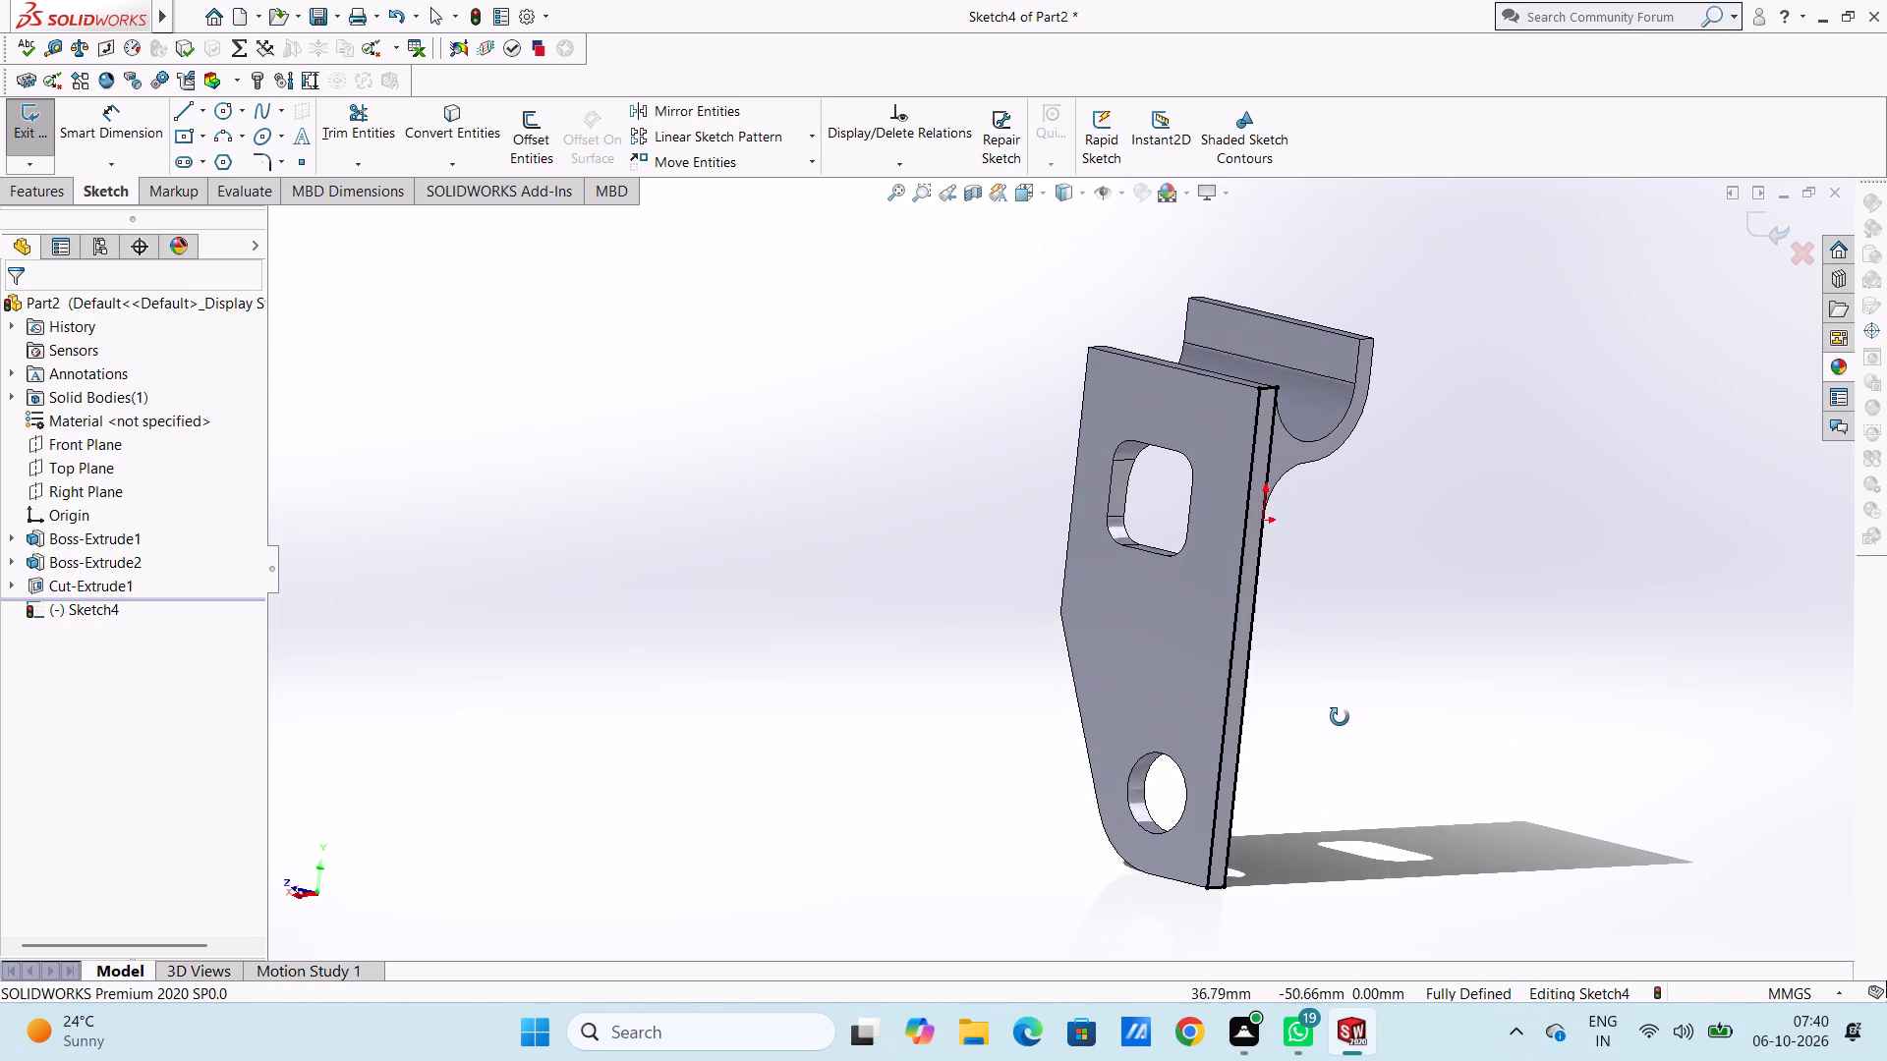
{"action": "middle_click_drag", "start_coordinate": [1340, 717], "coordinate": [1296, 715]}
{"action": "middle_click", "coordinate": [1296, 715]}
{"action": "middle_click_drag", "start_coordinate": [1281, 692], "coordinate": [1283, 689]}
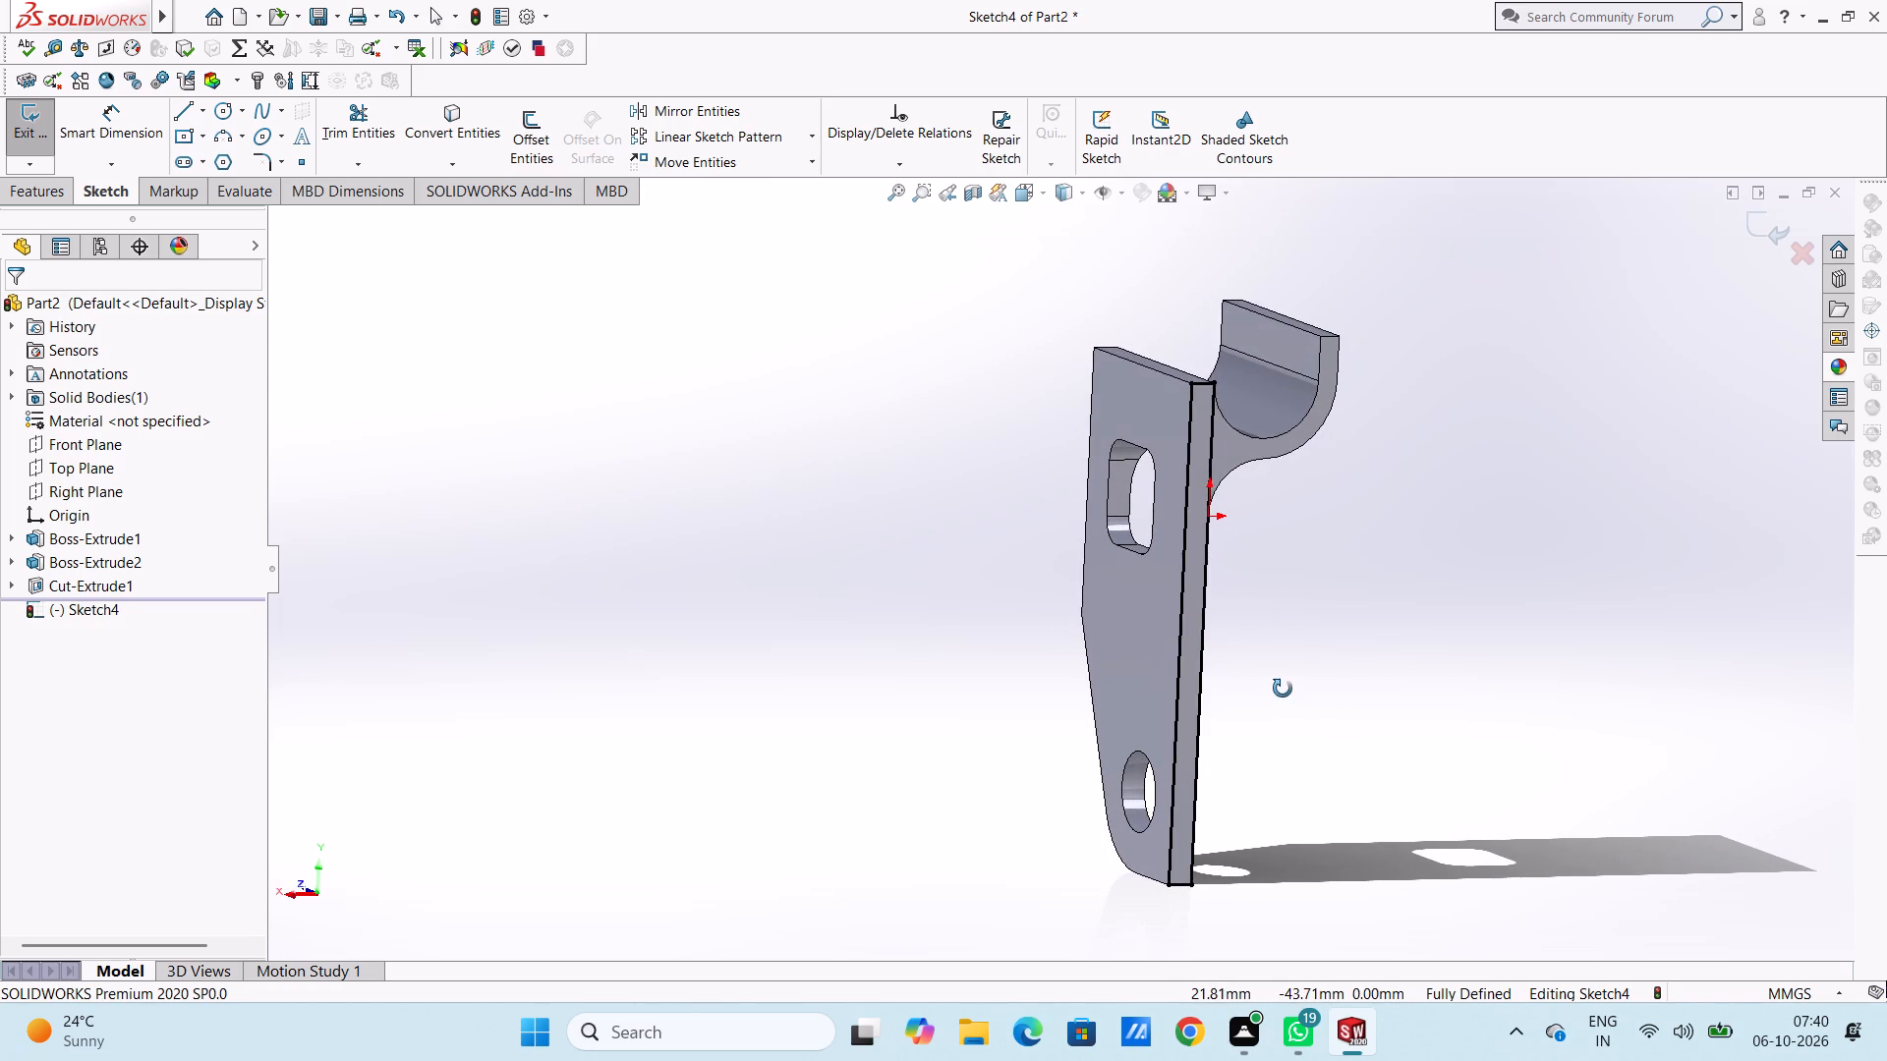
{"action": "middle_click_drag", "start_coordinate": [1283, 689], "coordinate": [1249, 674]}
{"action": "middle_click_drag", "start_coordinate": [1255, 705], "coordinate": [1305, 709]}
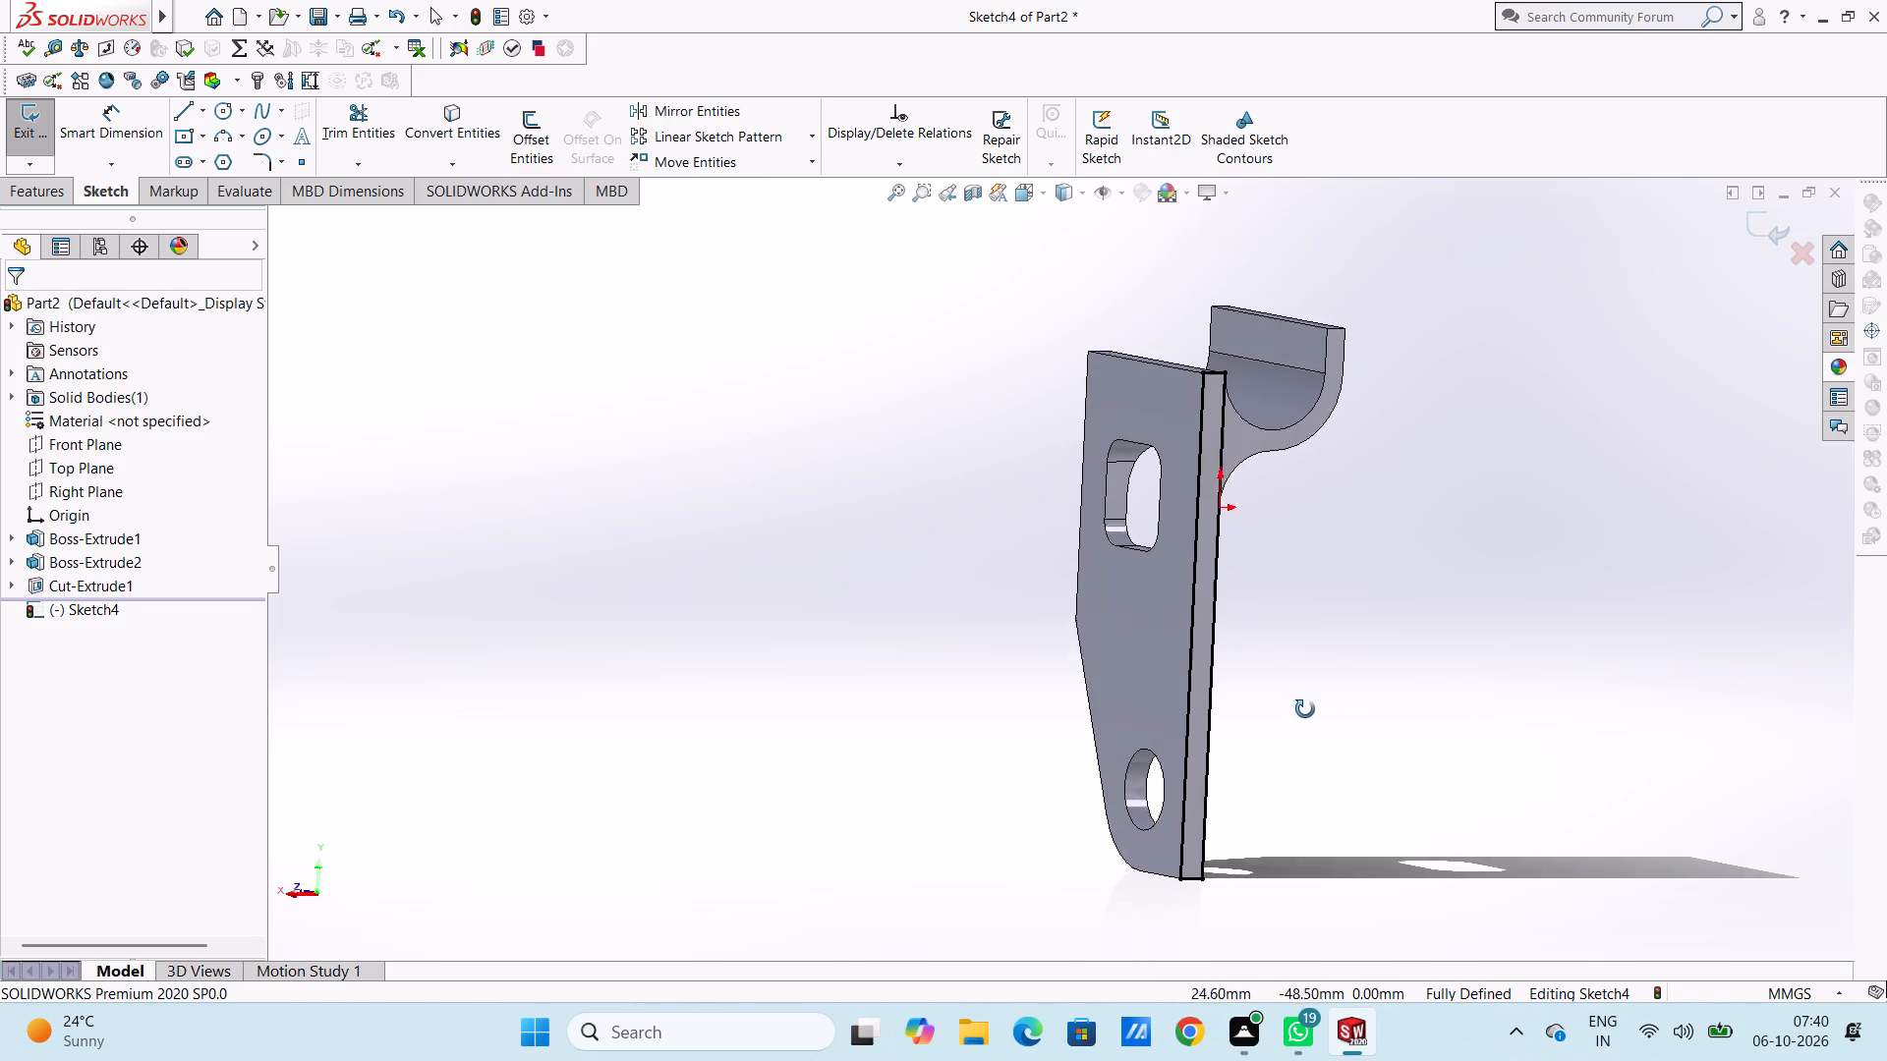
{"action": "middle_click_drag", "start_coordinate": [1305, 709], "coordinate": [1397, 719]}
{"action": "middle_click", "coordinate": [1398, 716]}
{"action": "middle_click_drag", "start_coordinate": [1385, 705], "coordinate": [1323, 686]}
{"action": "middle_click_drag", "start_coordinate": [1321, 687], "coordinate": [1313, 704]}
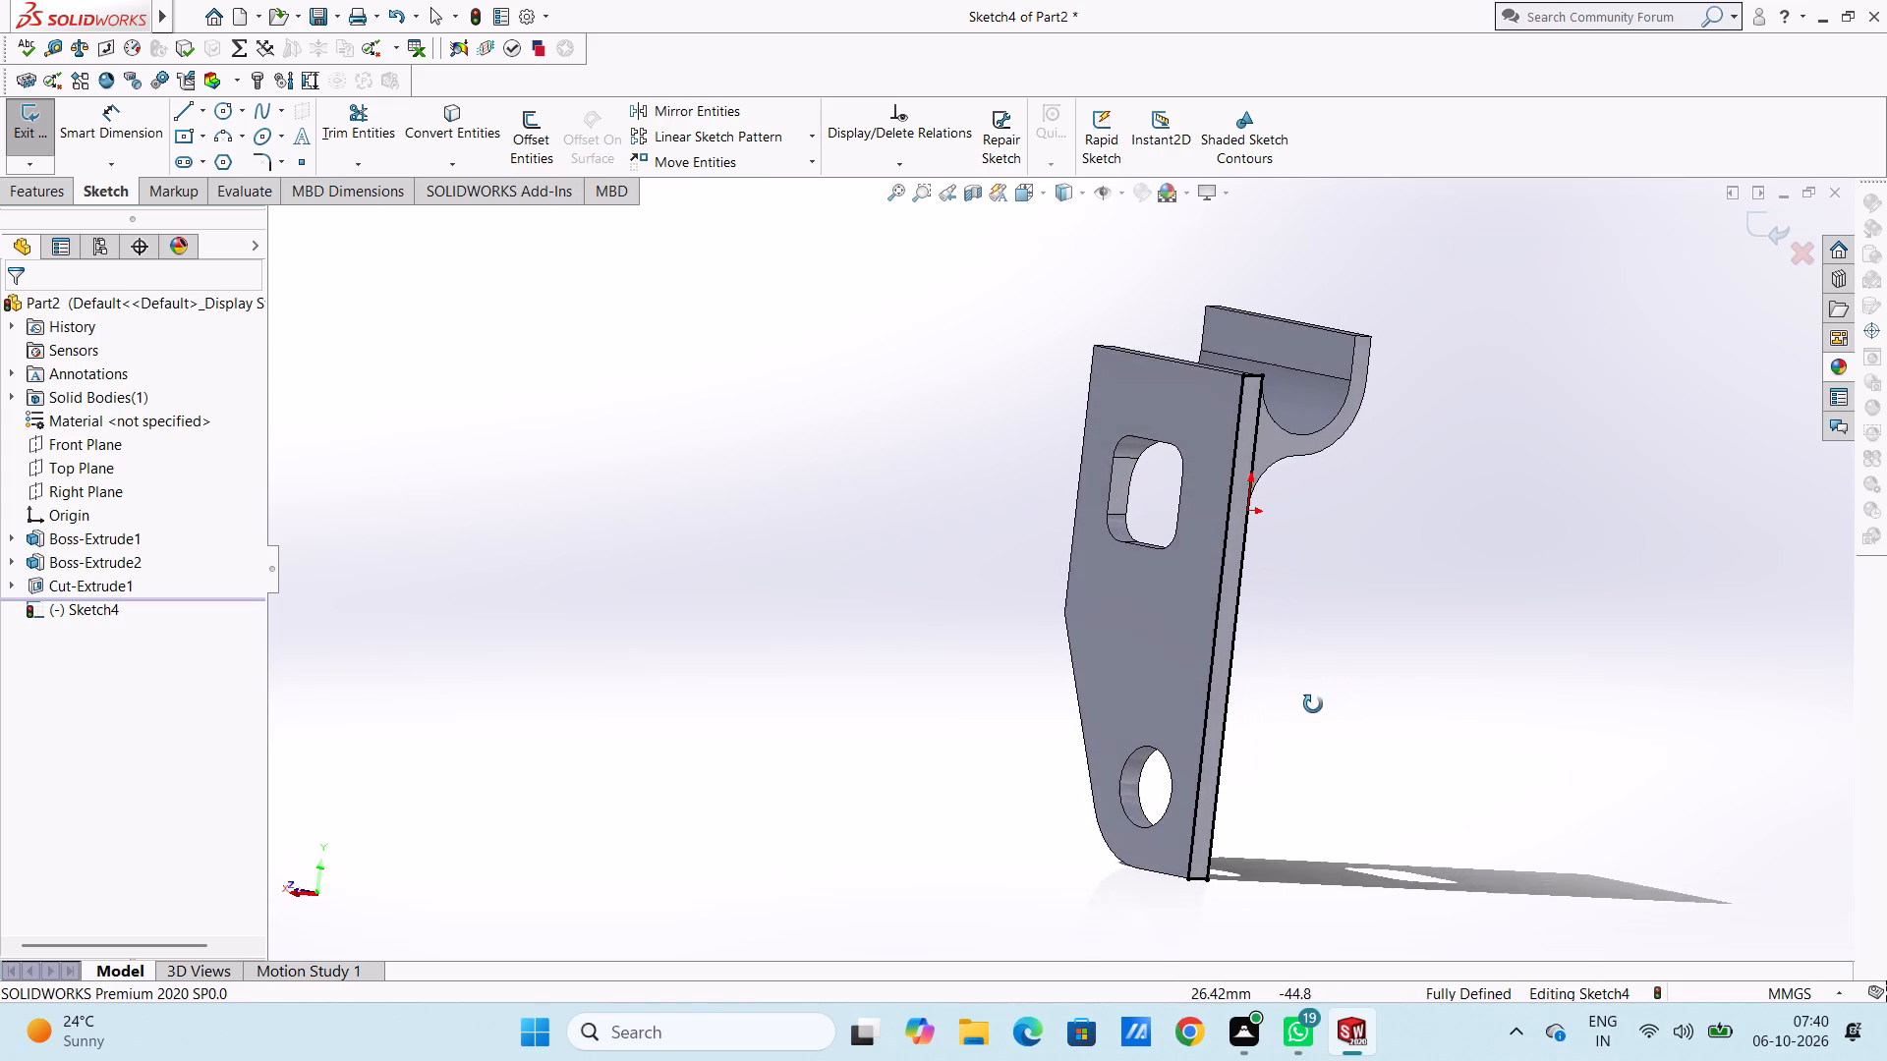
{"action": "middle_click_drag", "start_coordinate": [1313, 704], "coordinate": [1314, 718]}
{"action": "middle_click_drag", "start_coordinate": [1315, 720], "coordinate": [1385, 765]}
{"action": "middle_click", "coordinate": [1385, 765]}
{"action": "middle_click", "coordinate": [1385, 765]}
{"action": "middle_click", "coordinate": [1385, 765]}
{"action": "middle_click_drag", "start_coordinate": [1320, 648], "coordinate": [1319, 647]}
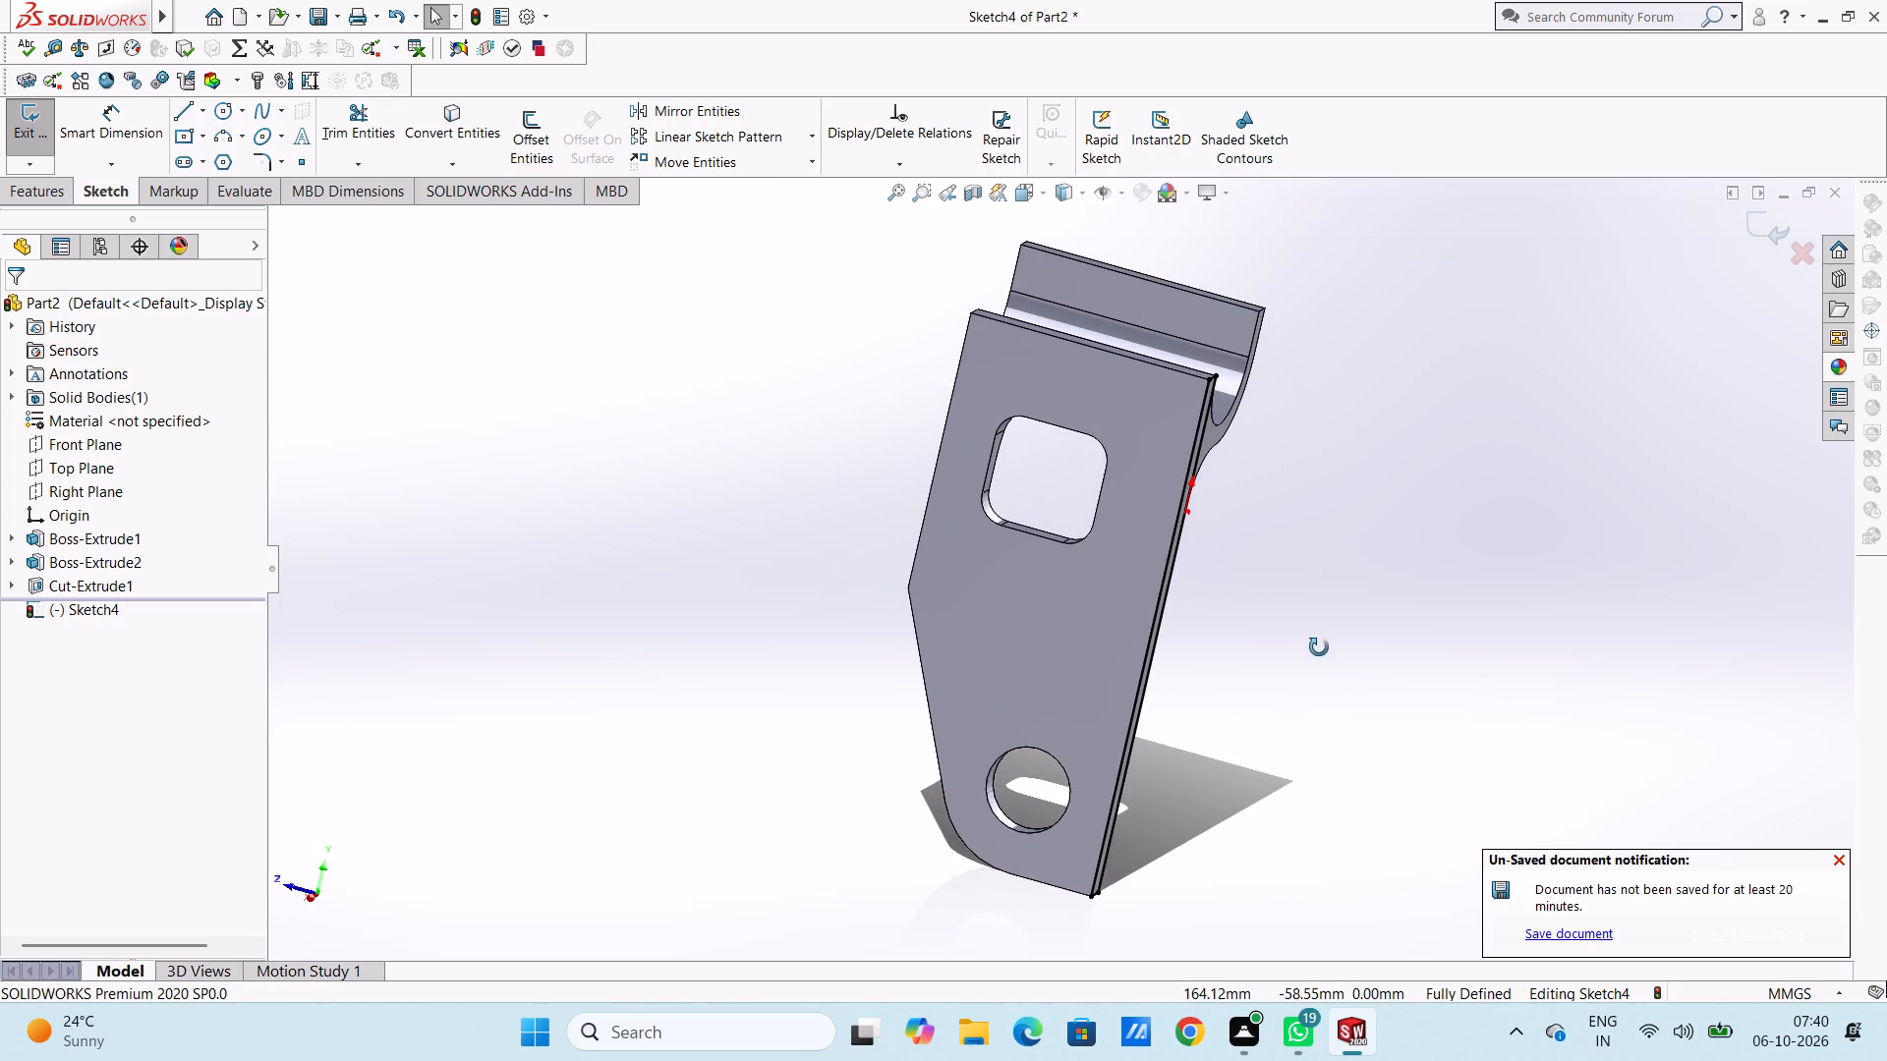
{"action": "middle_click_drag", "start_coordinate": [1319, 647], "coordinate": [1233, 629]}
{"action": "middle_click", "coordinate": [1237, 599]}
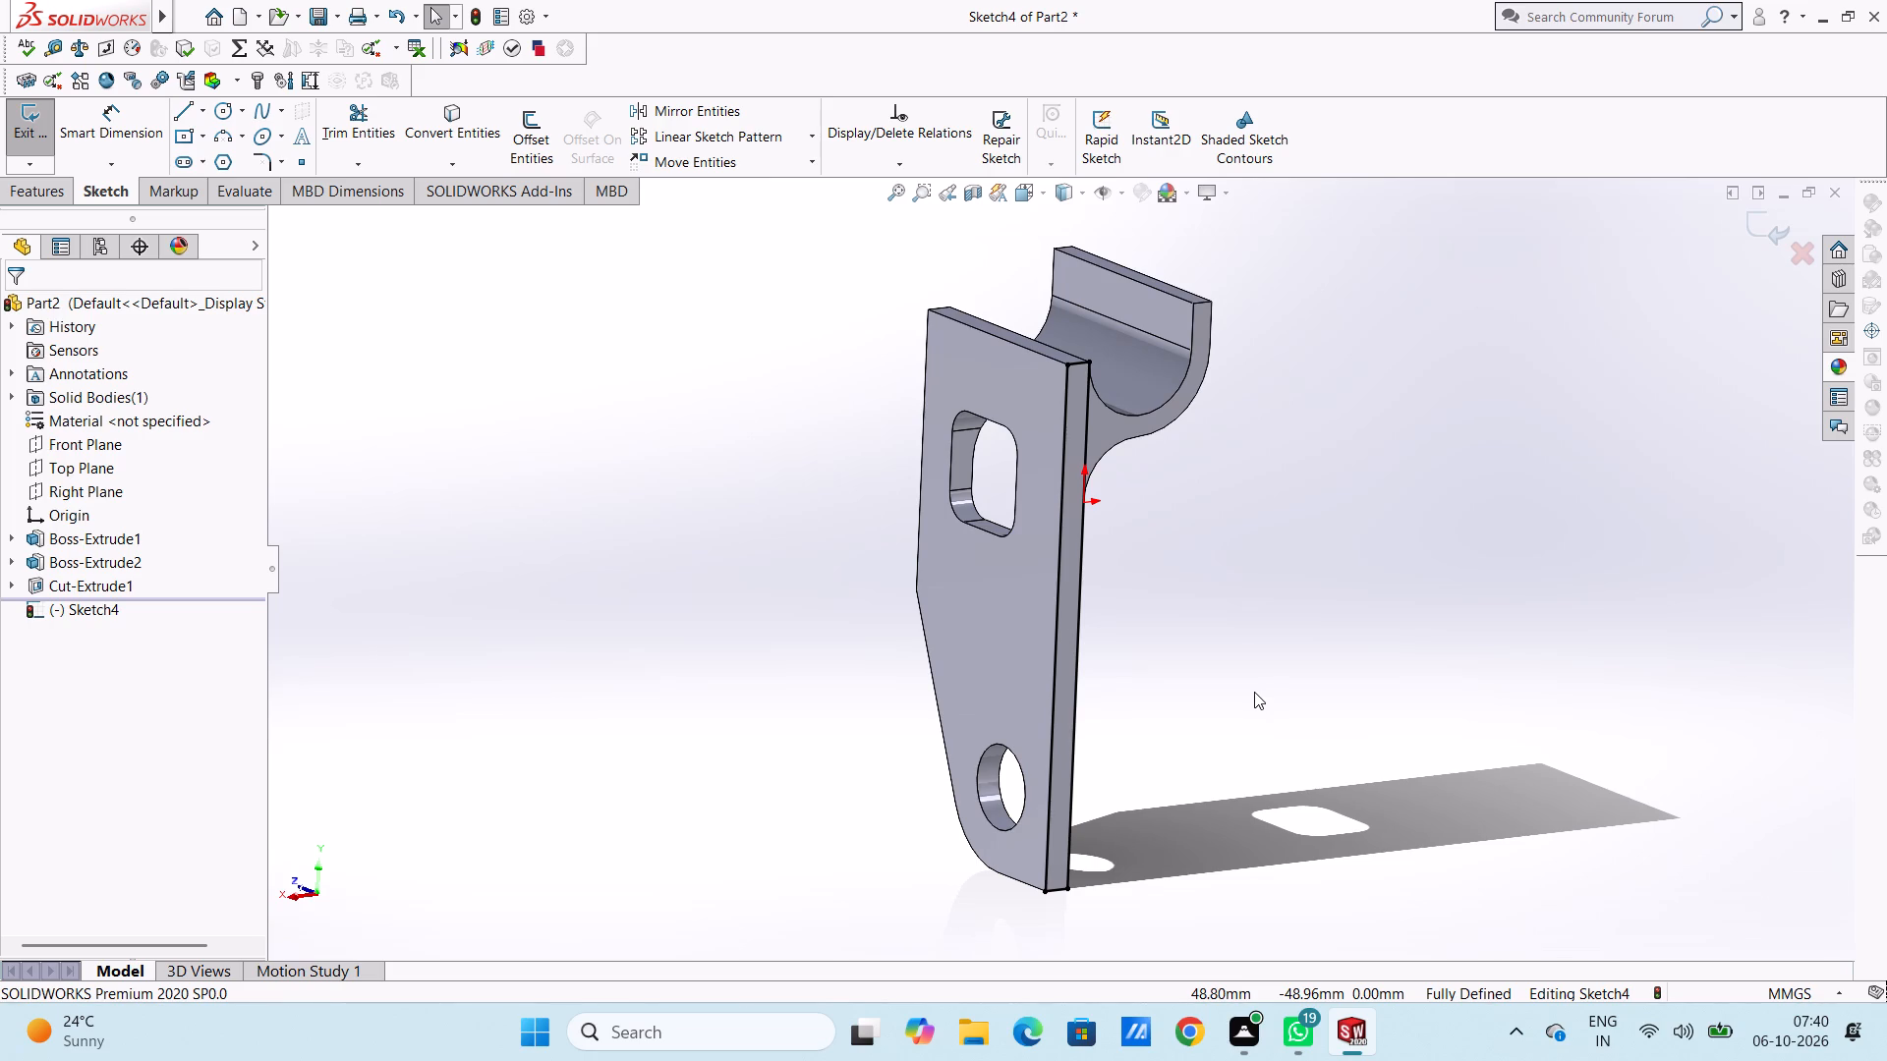
{"action": "key", "text": "ctrl+1"}
{"action": "key", "text": "ctrl+2"}
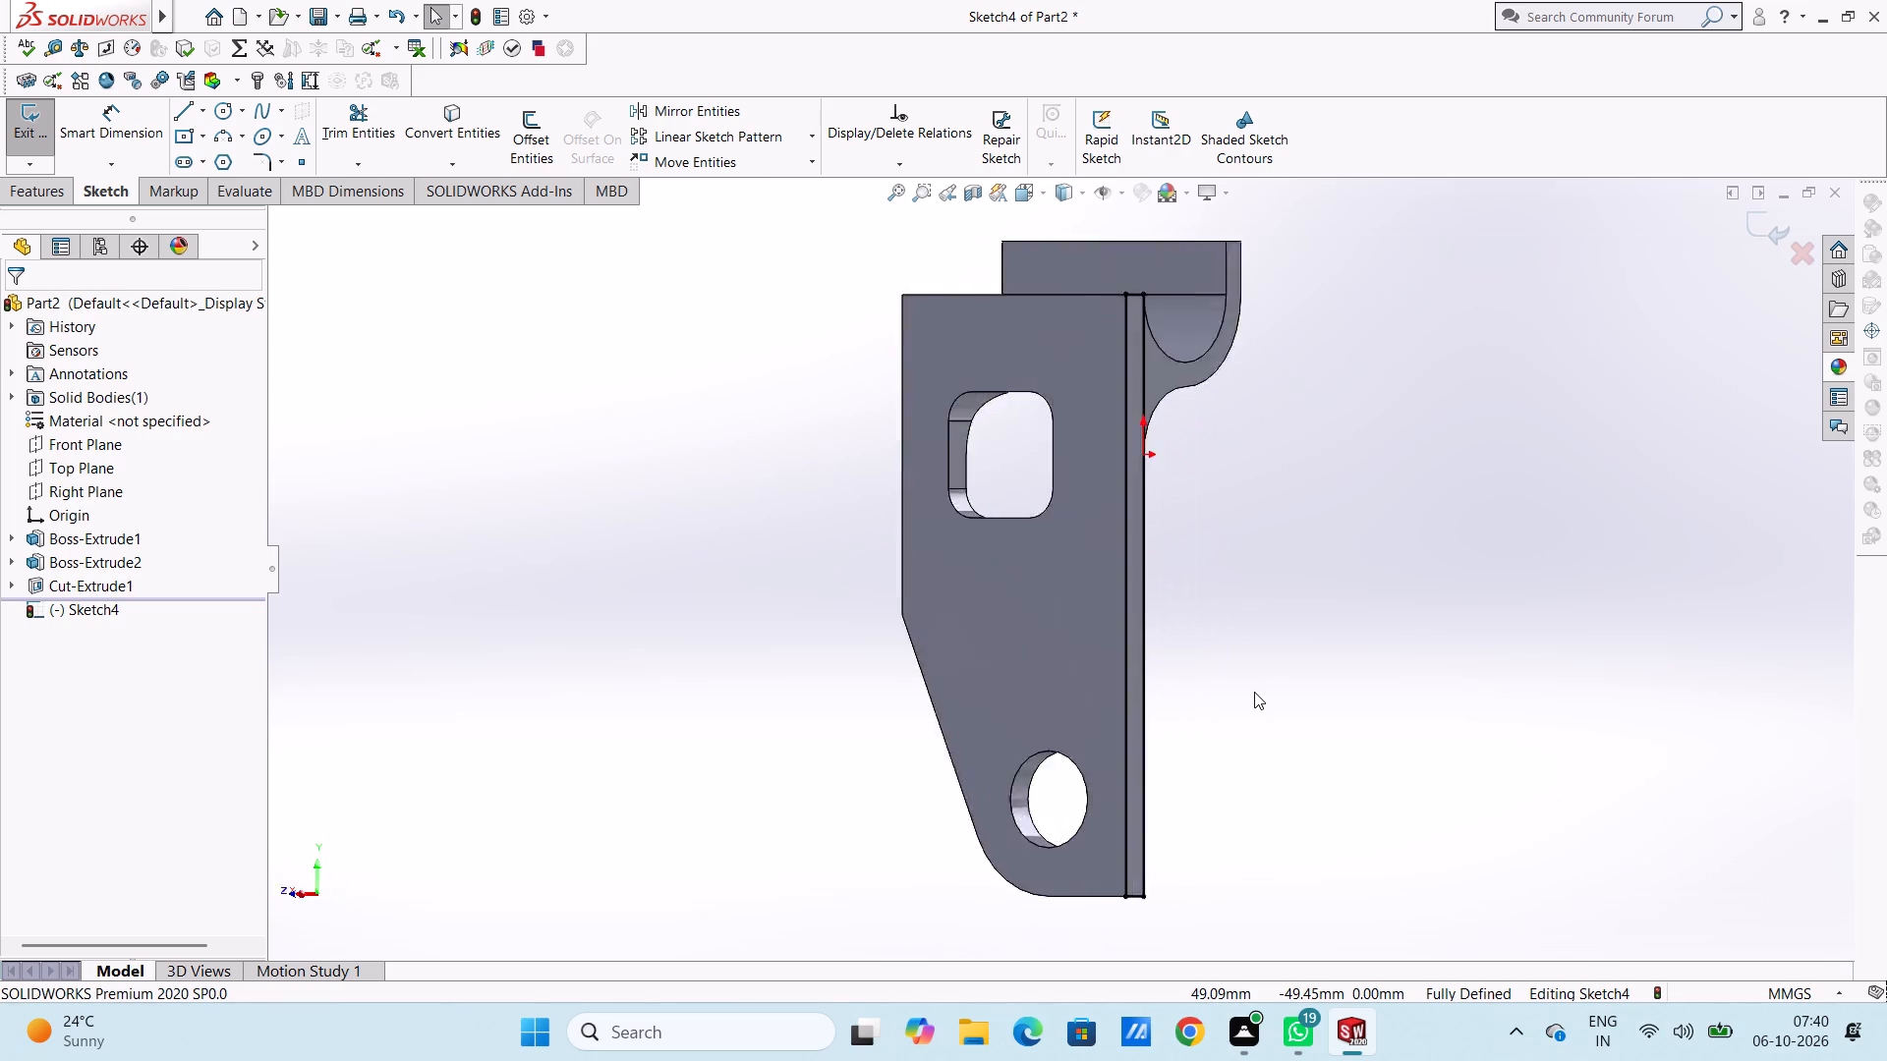
Sketch two concentric circles clear of the plate on the side opposite the hook, with radii of about 14 mm and 12 mm.
{"action": "scroll", "coordinate": [1254, 692], "scroll_direction": "up", "scroll_amount": 2}
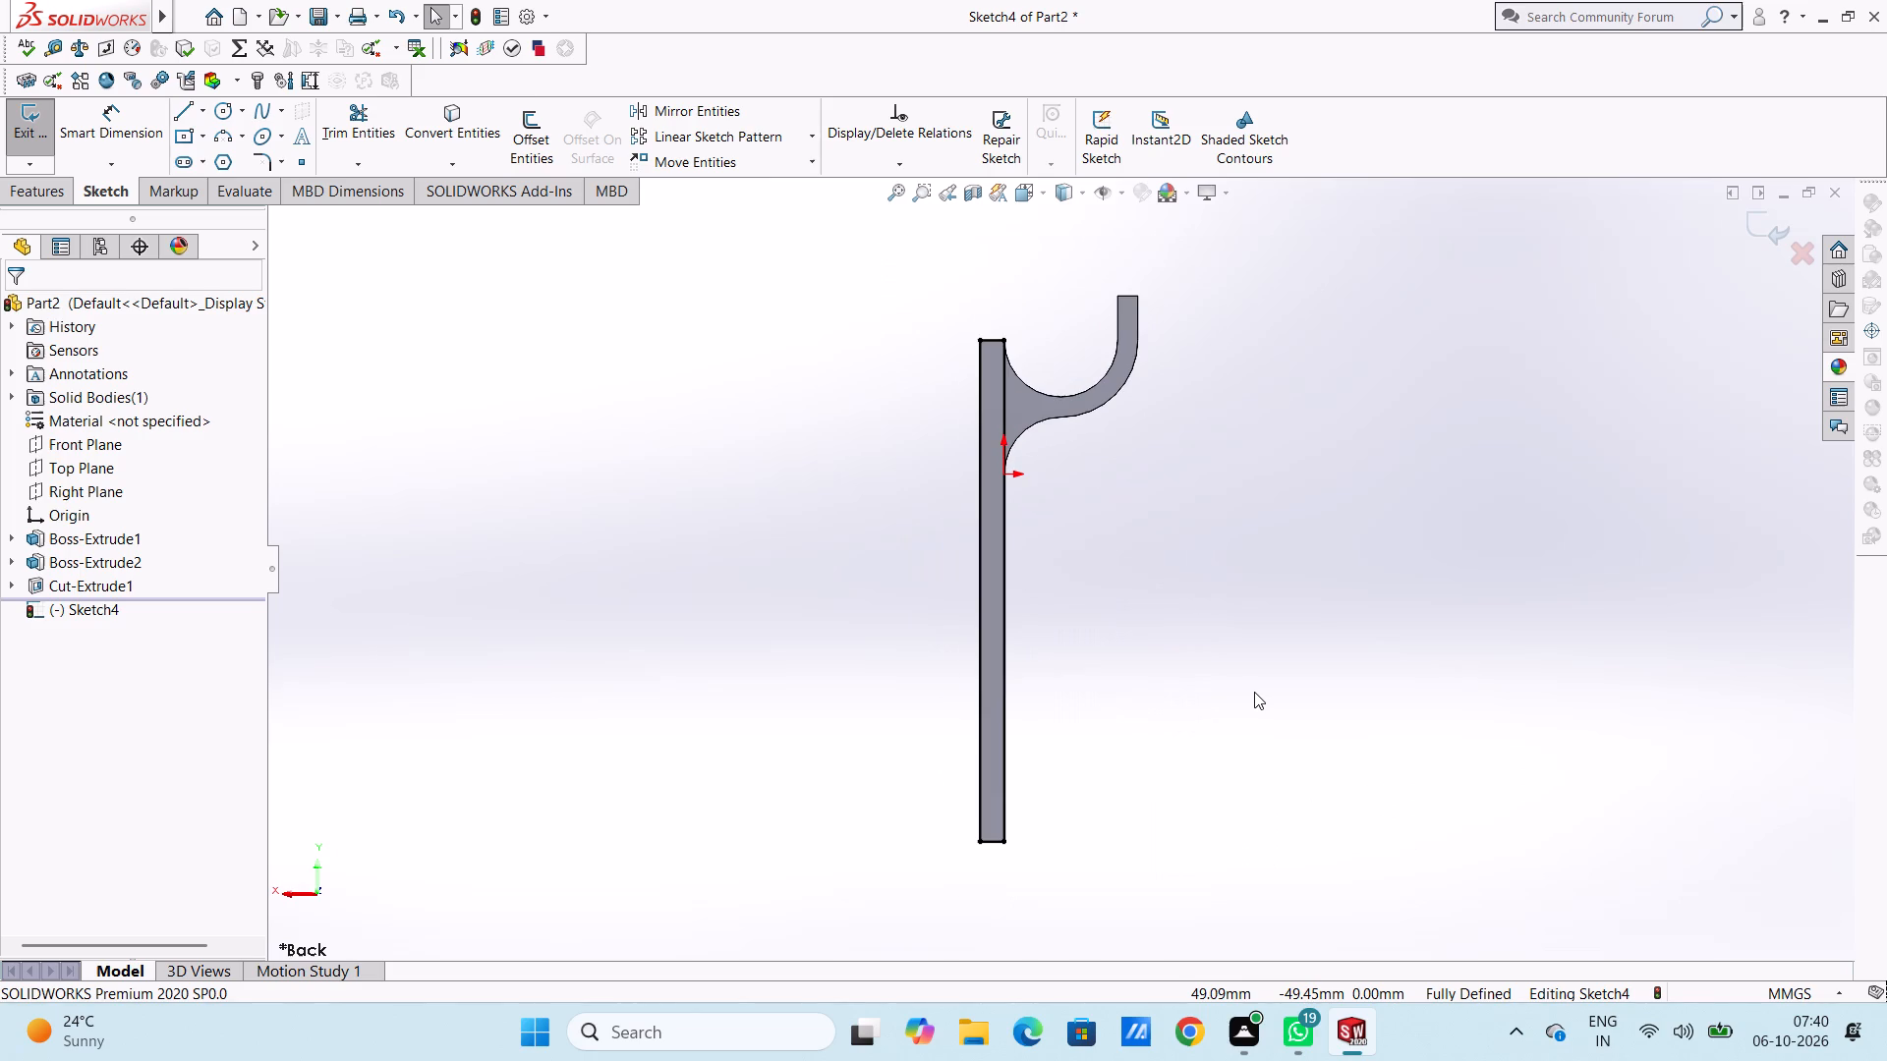
{"action": "scroll", "coordinate": [844, 571], "scroll_direction": "up", "scroll_amount": 1}
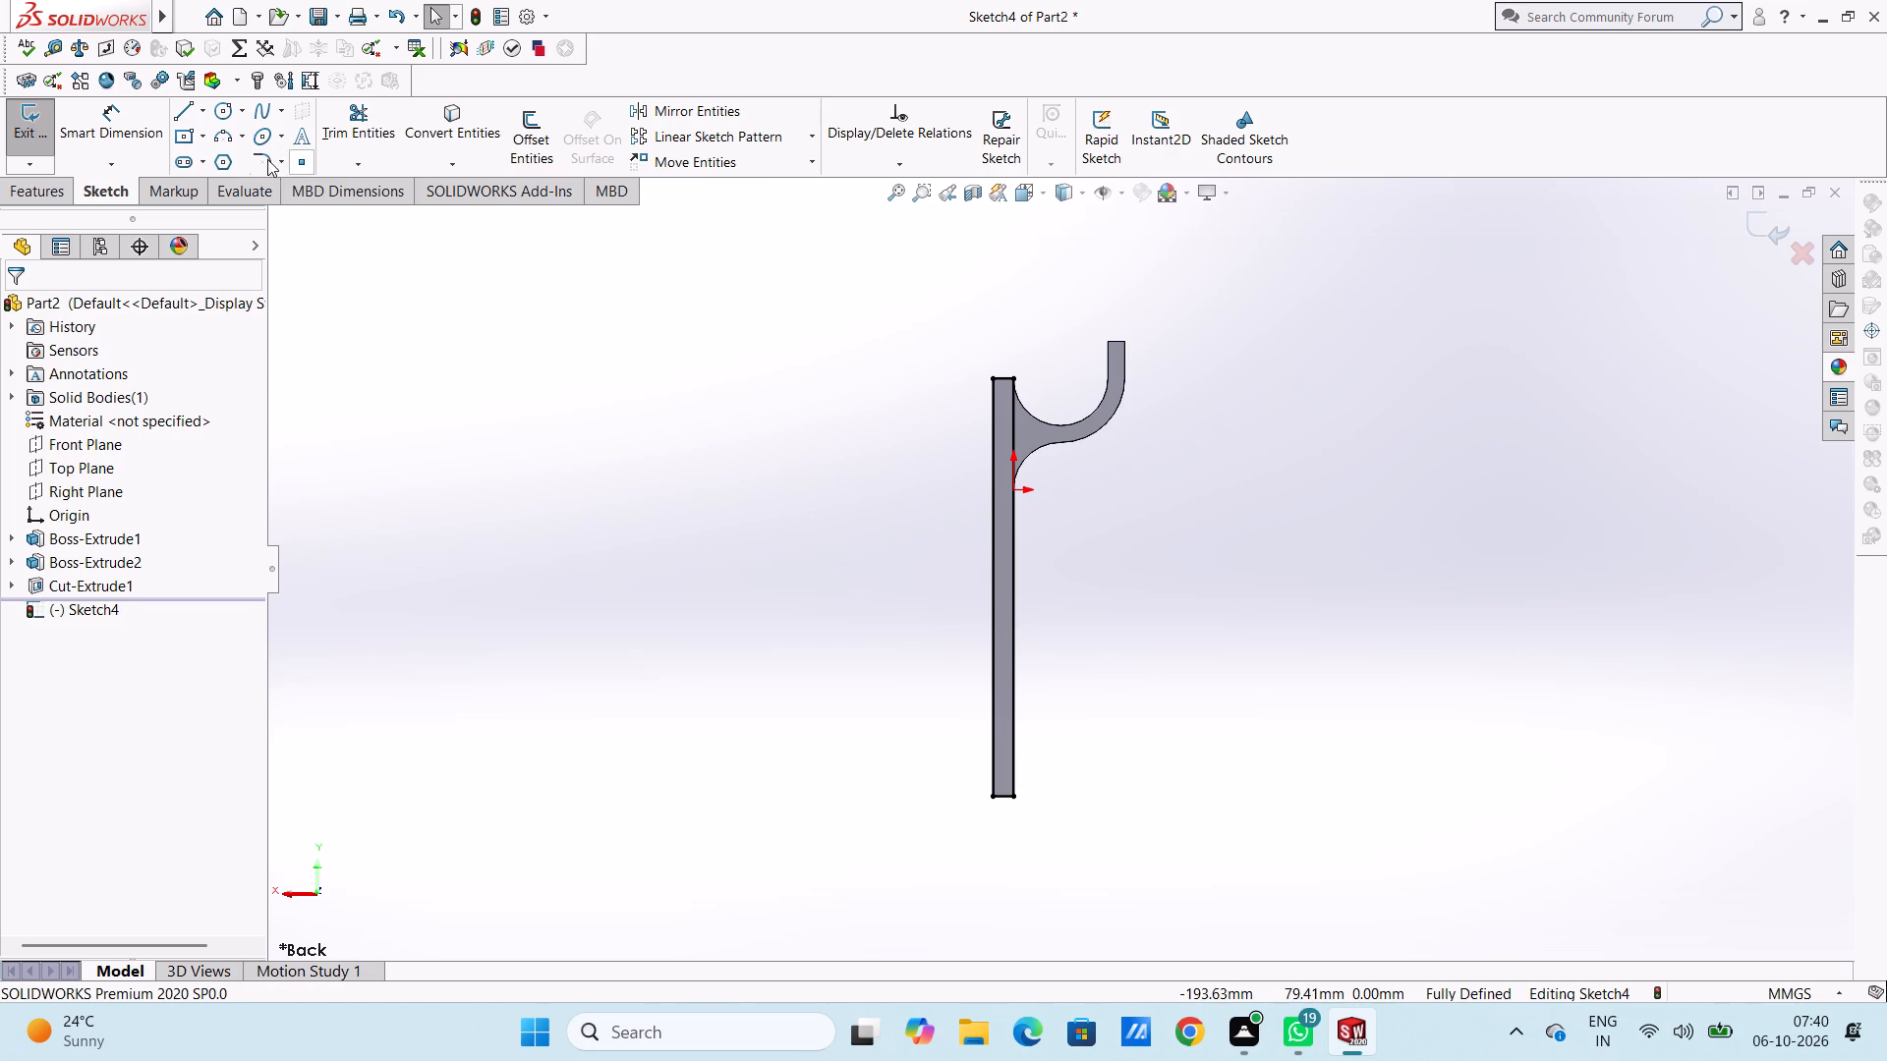
{"action": "left_click", "coordinate": [222, 103]}
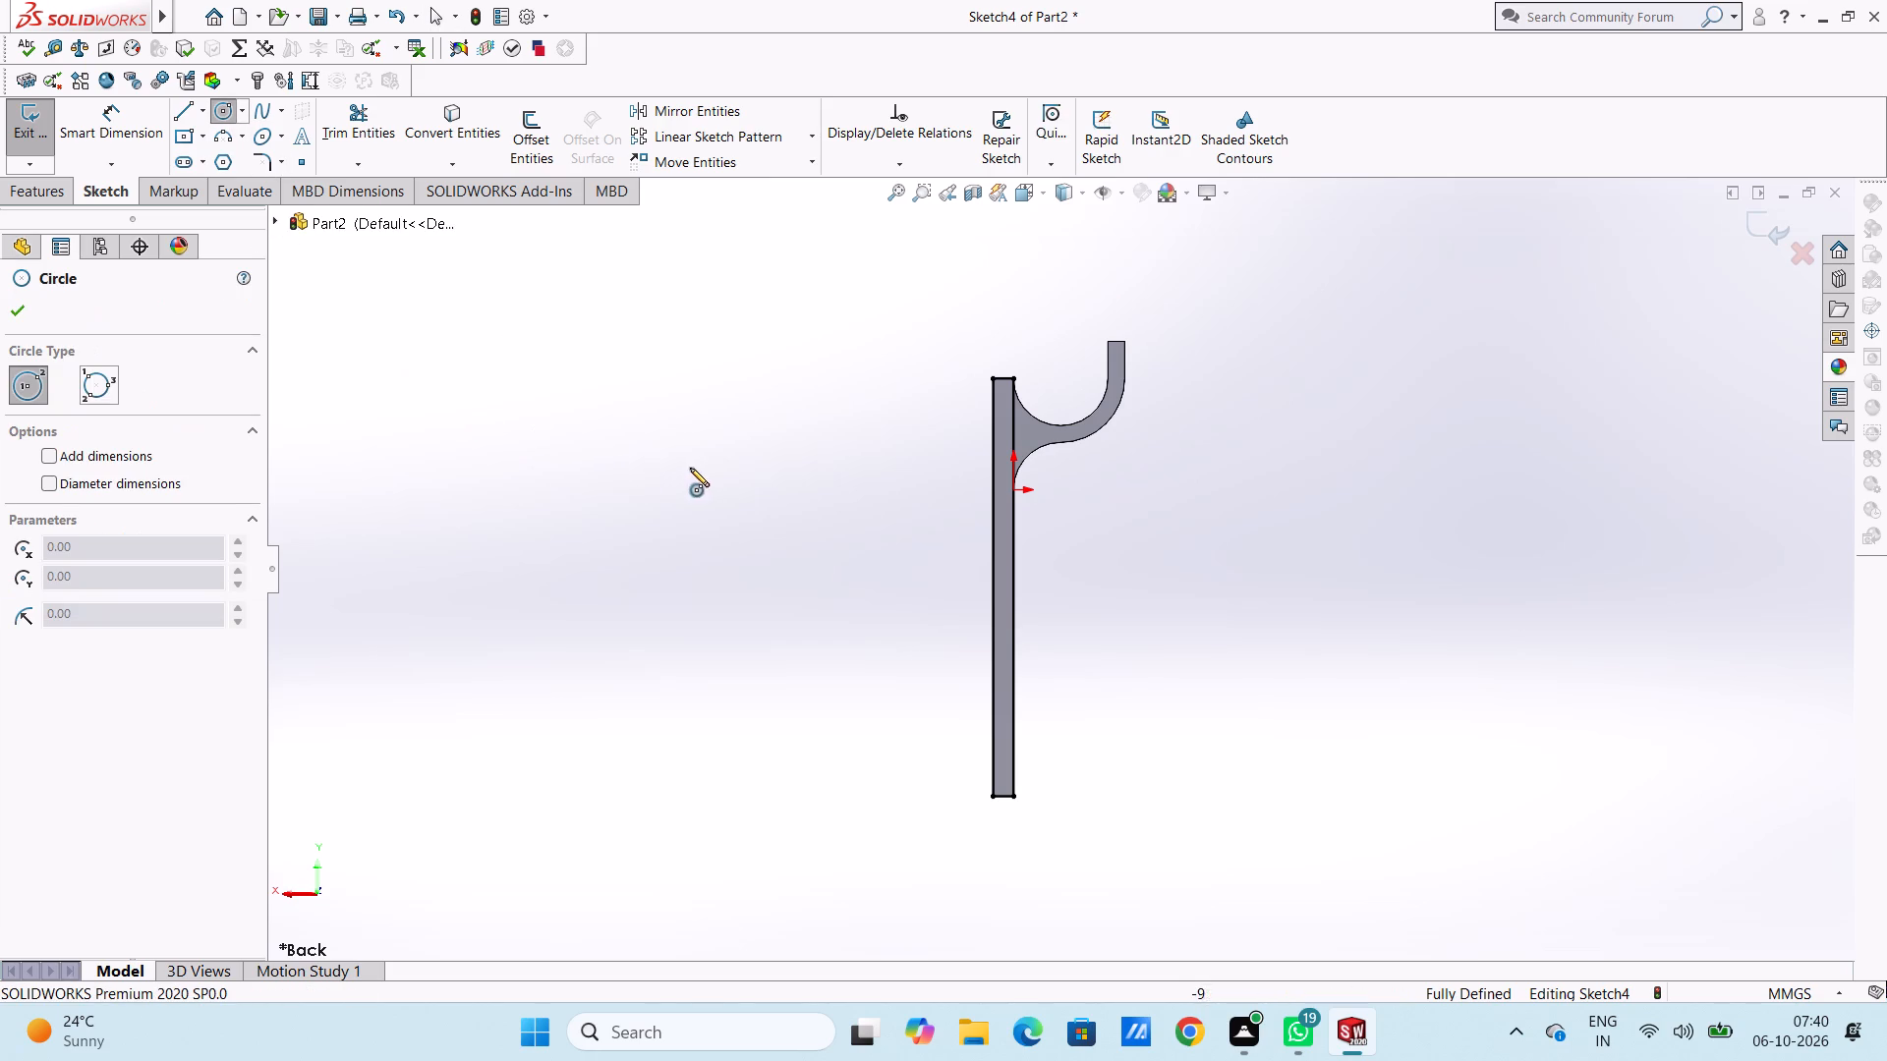
{"action": "left_click", "coordinate": [733, 453]}
{"action": "left_click", "coordinate": [750, 497]}
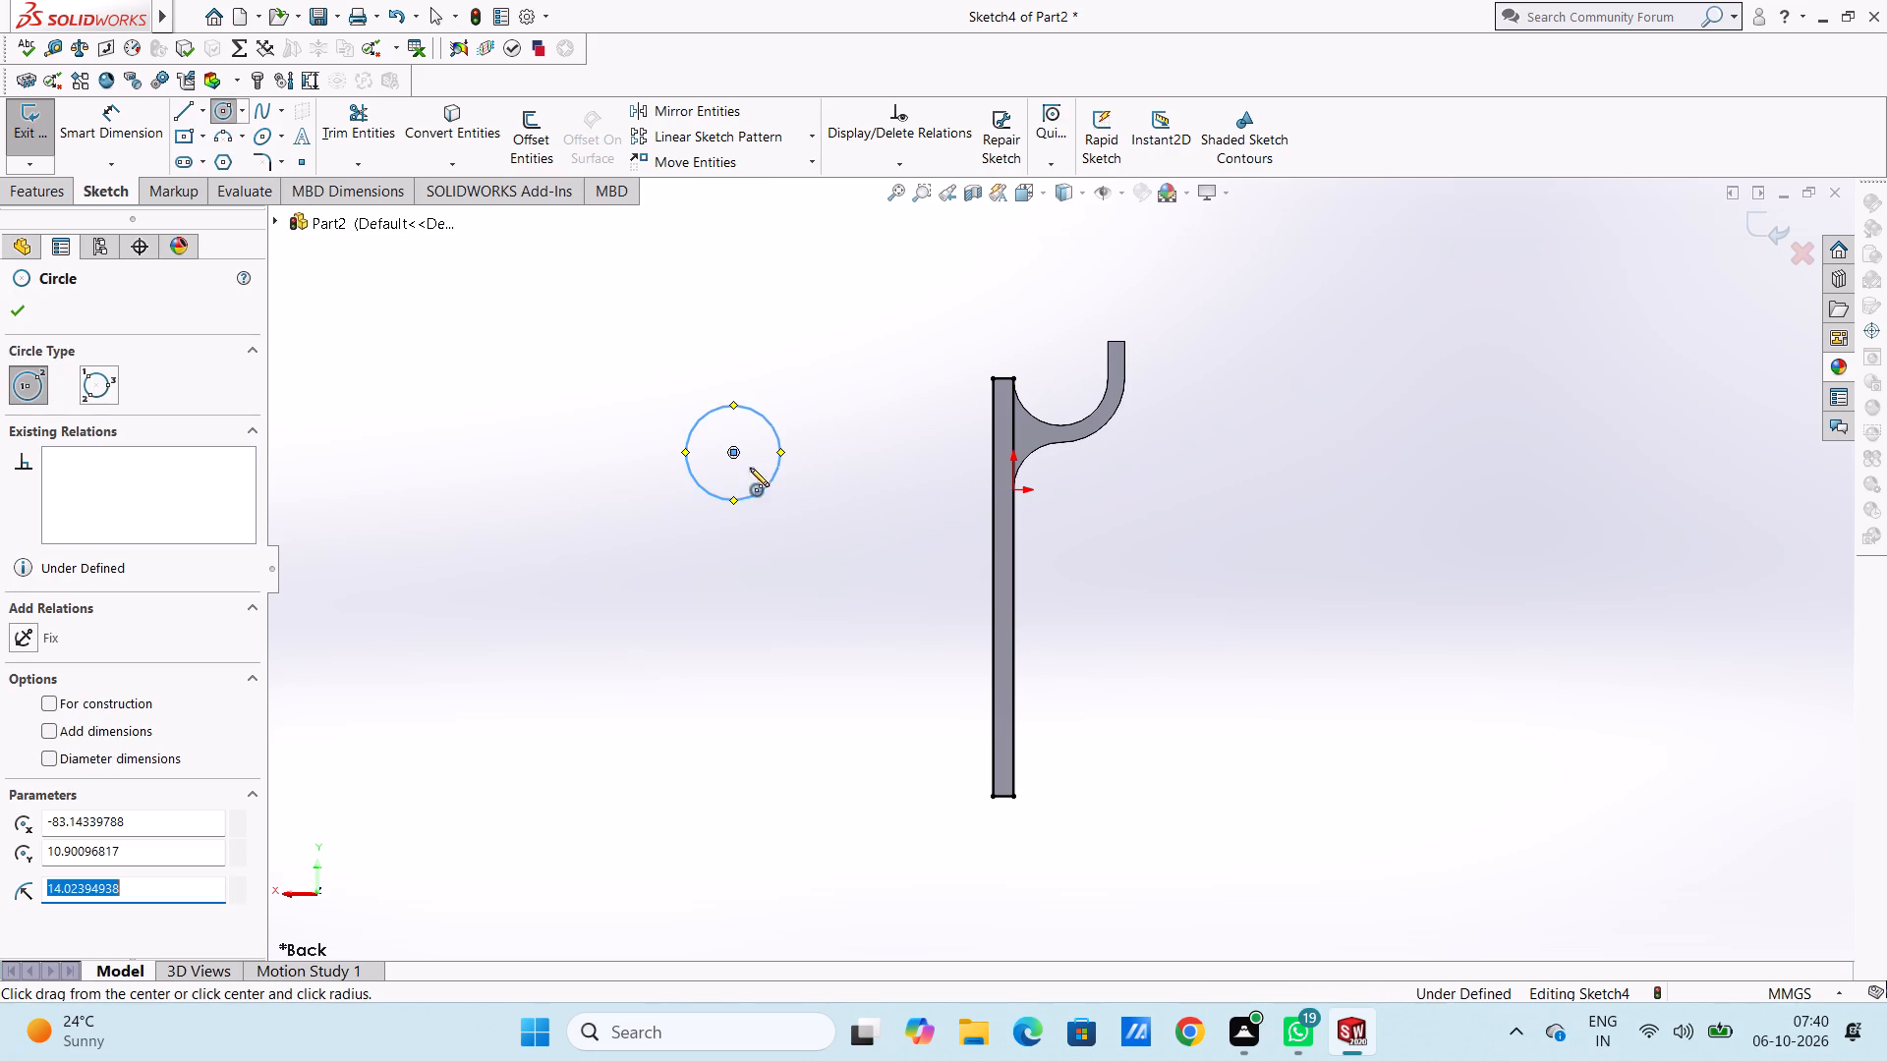
{"action": "left_click", "coordinate": [731, 449]}
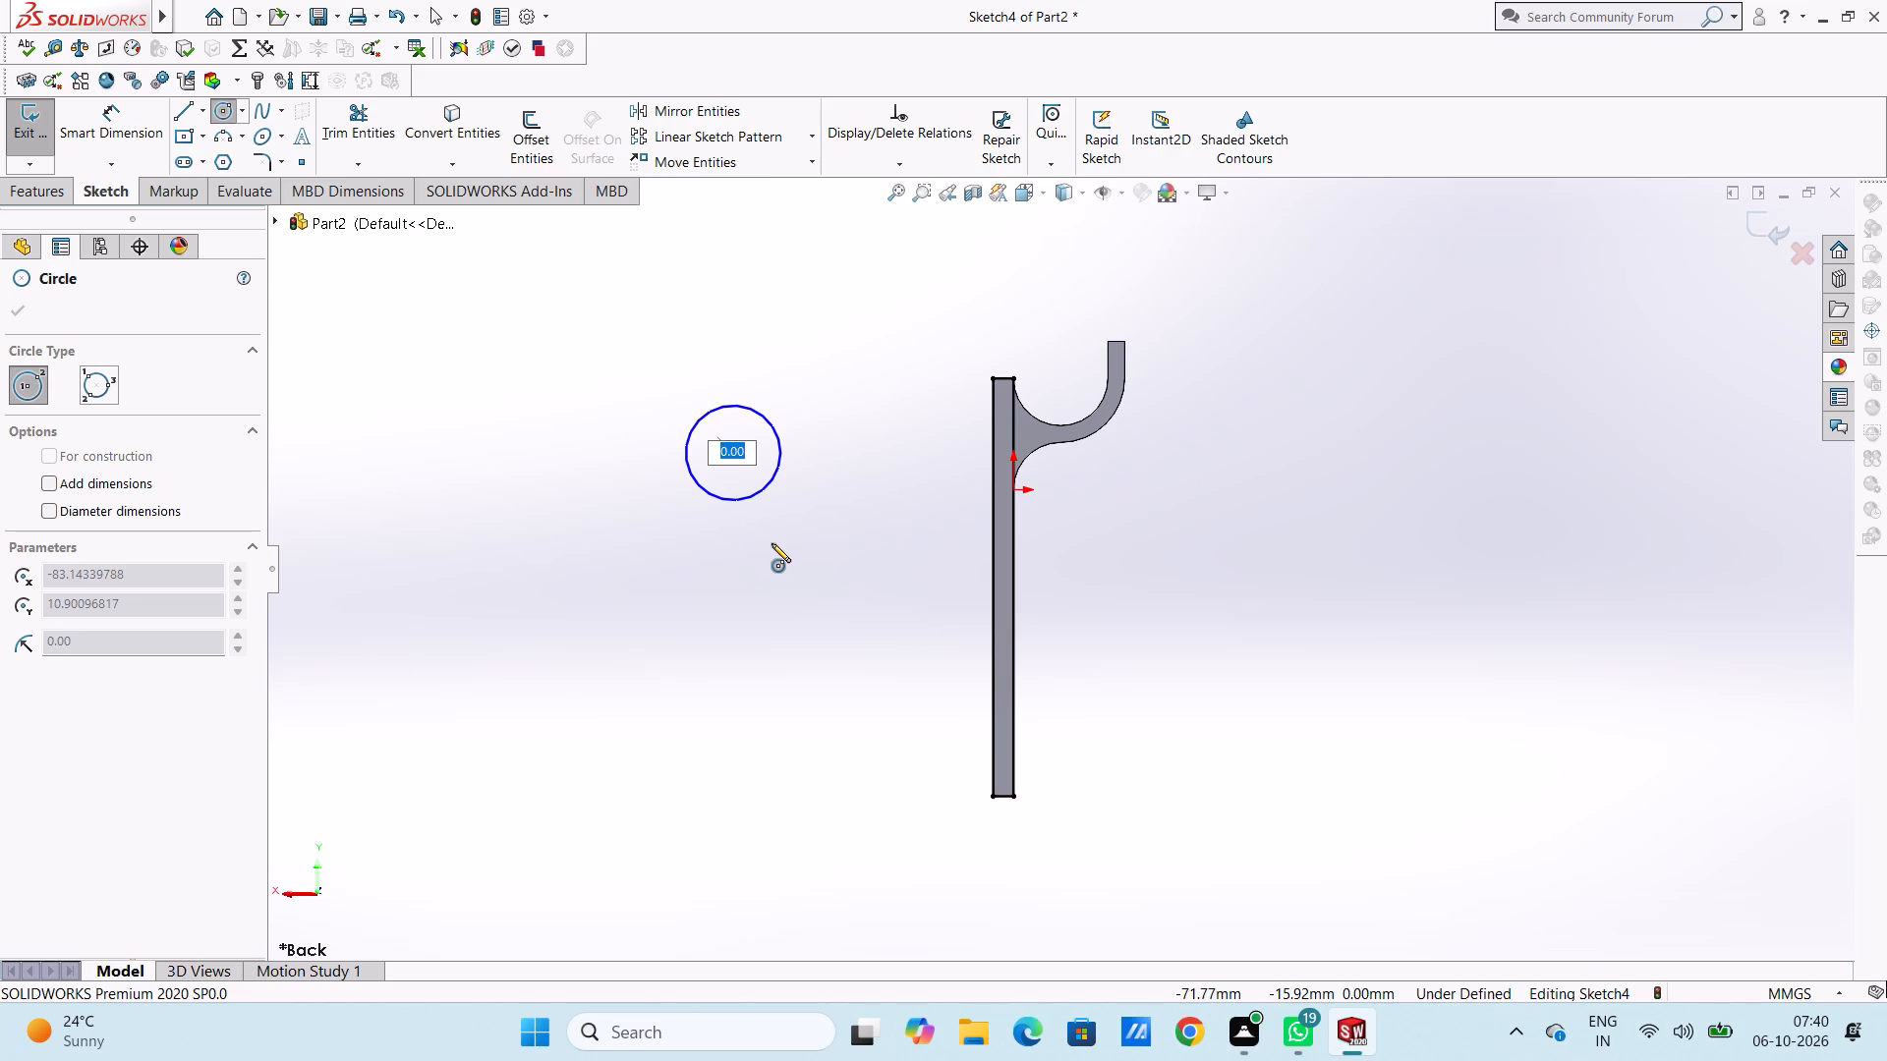
{"action": "type", "text": "12"}
{"action": "key", "text": "Return"}
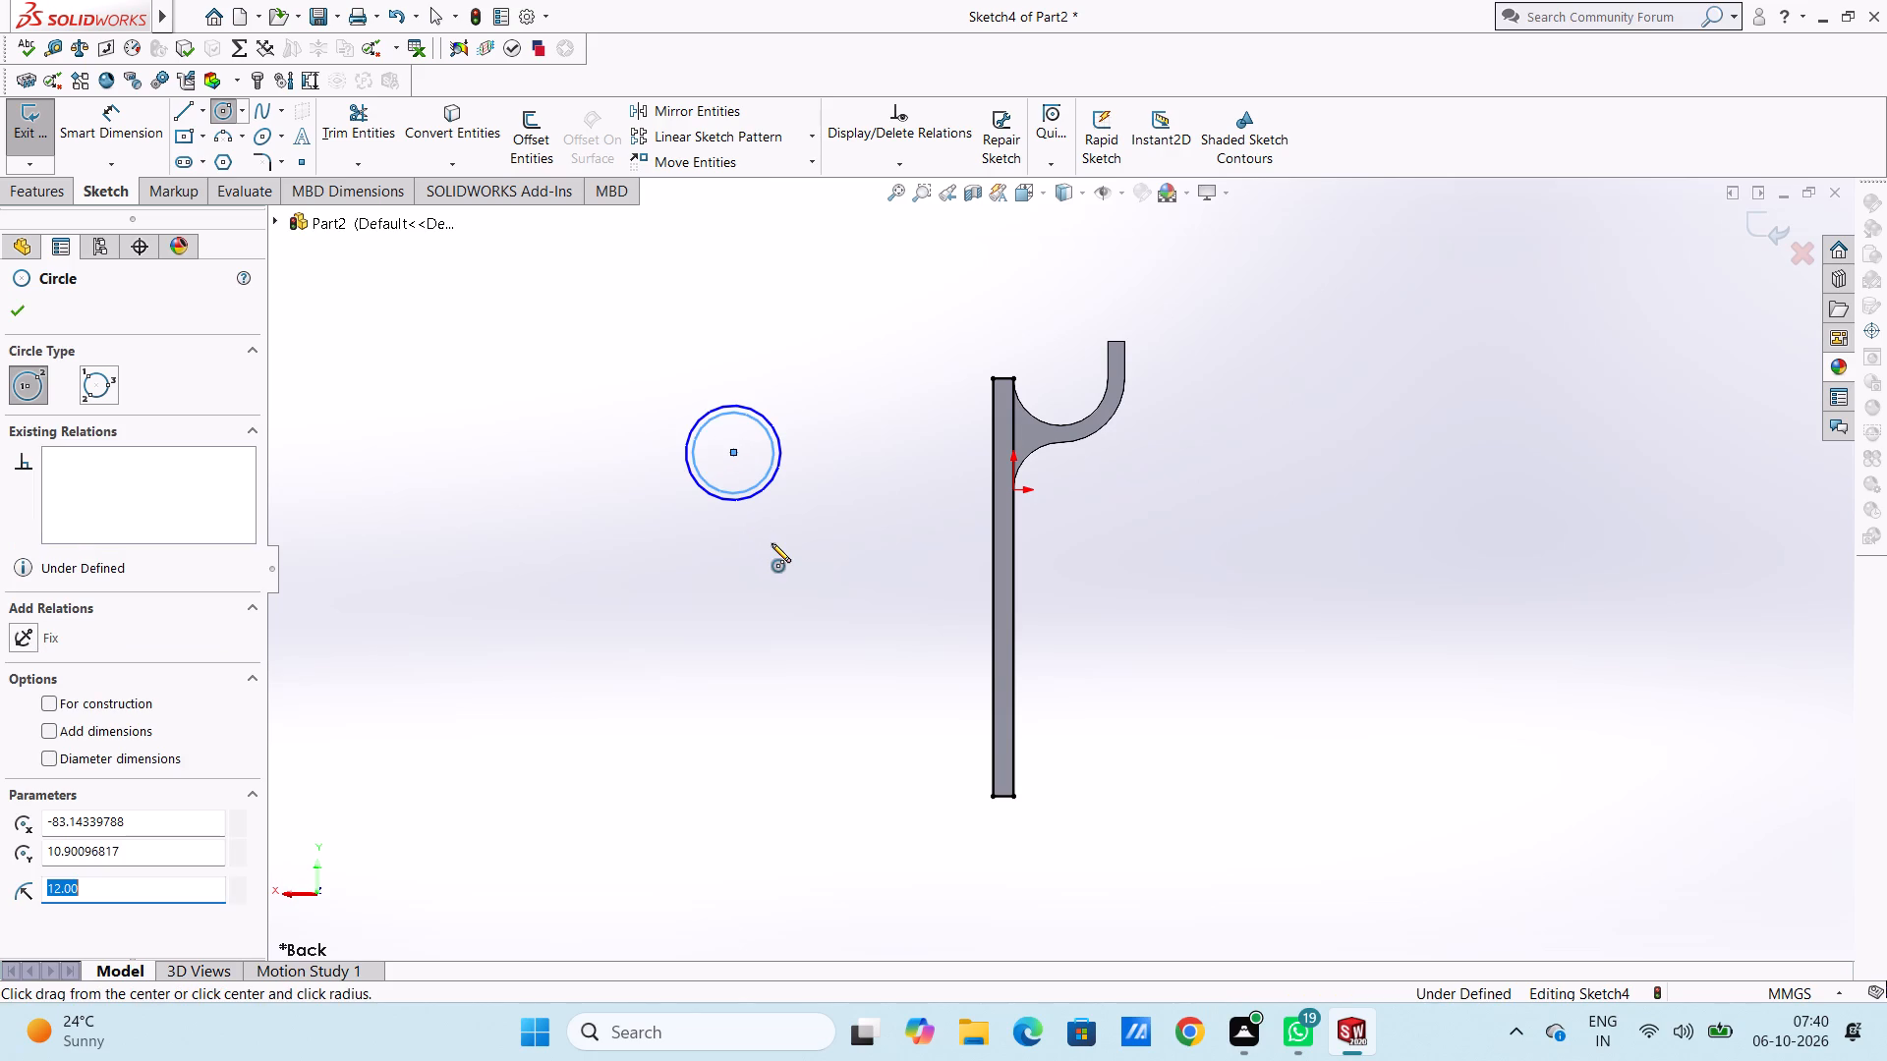
{"action": "left_click", "coordinate": [17, 311]}
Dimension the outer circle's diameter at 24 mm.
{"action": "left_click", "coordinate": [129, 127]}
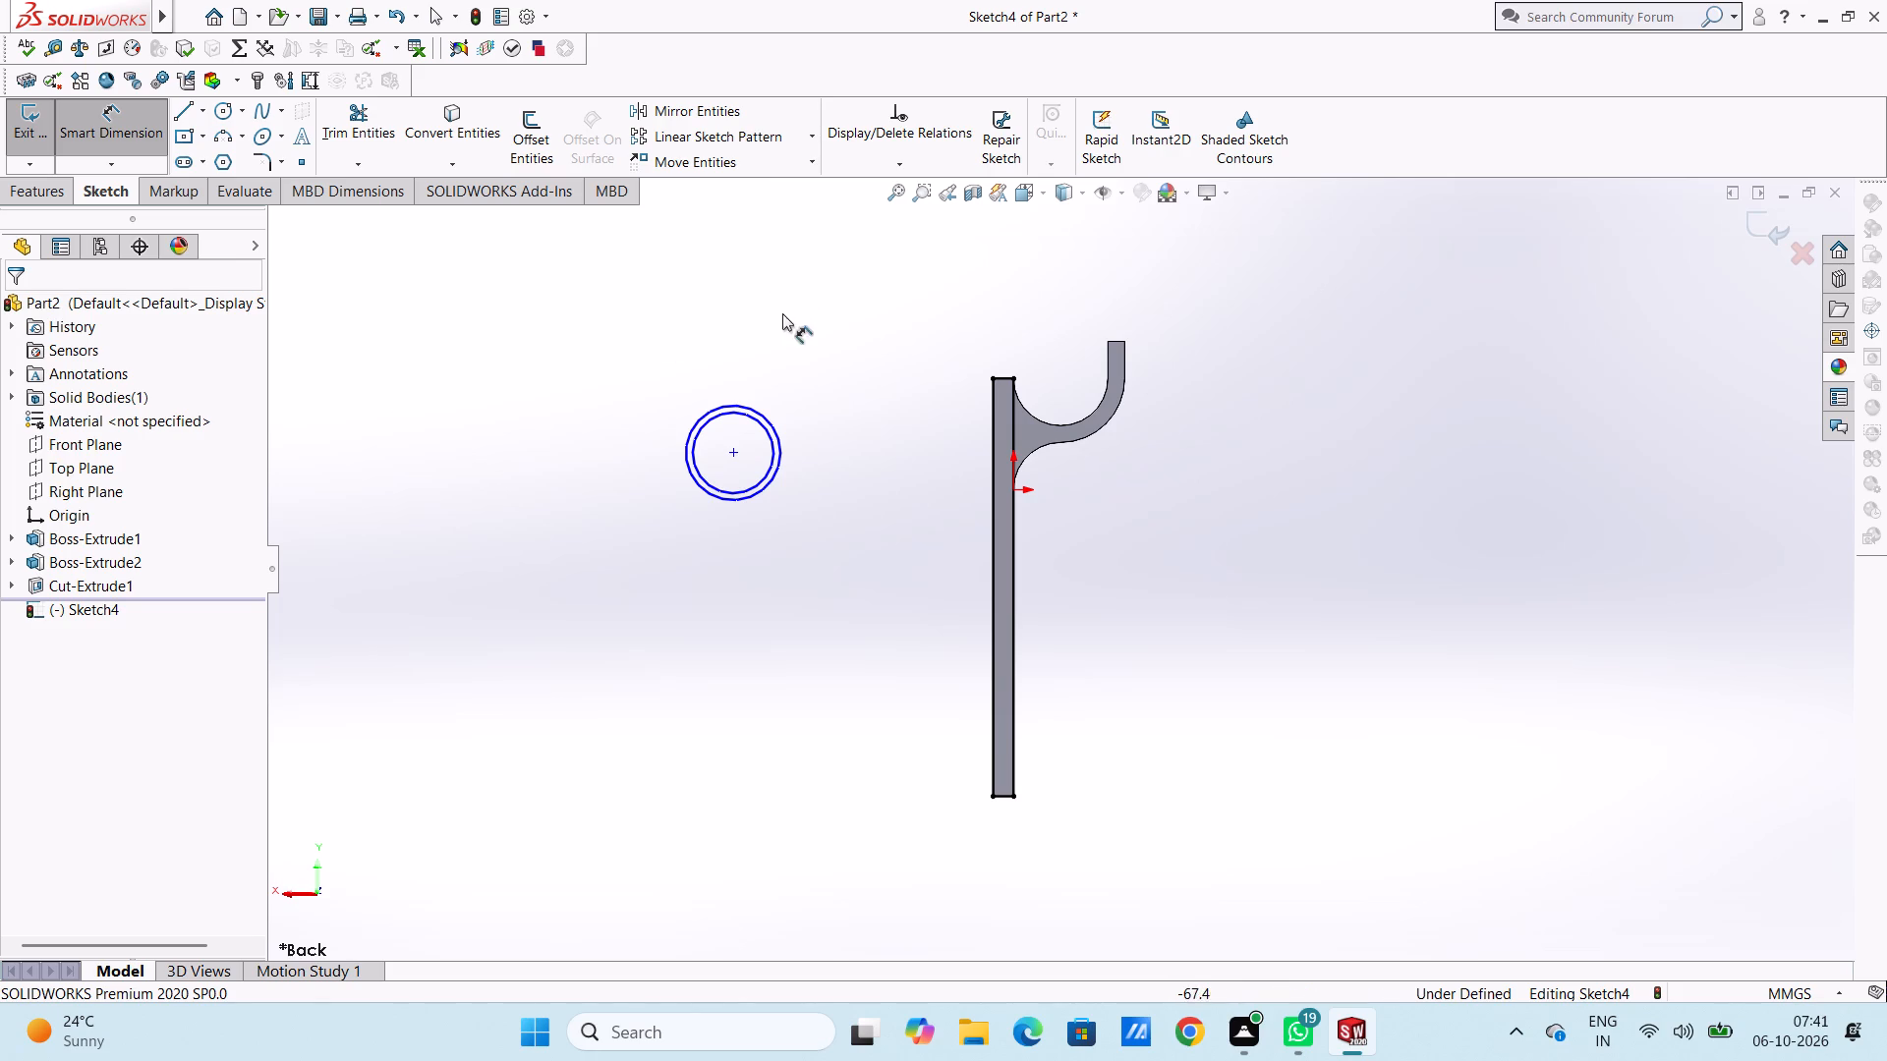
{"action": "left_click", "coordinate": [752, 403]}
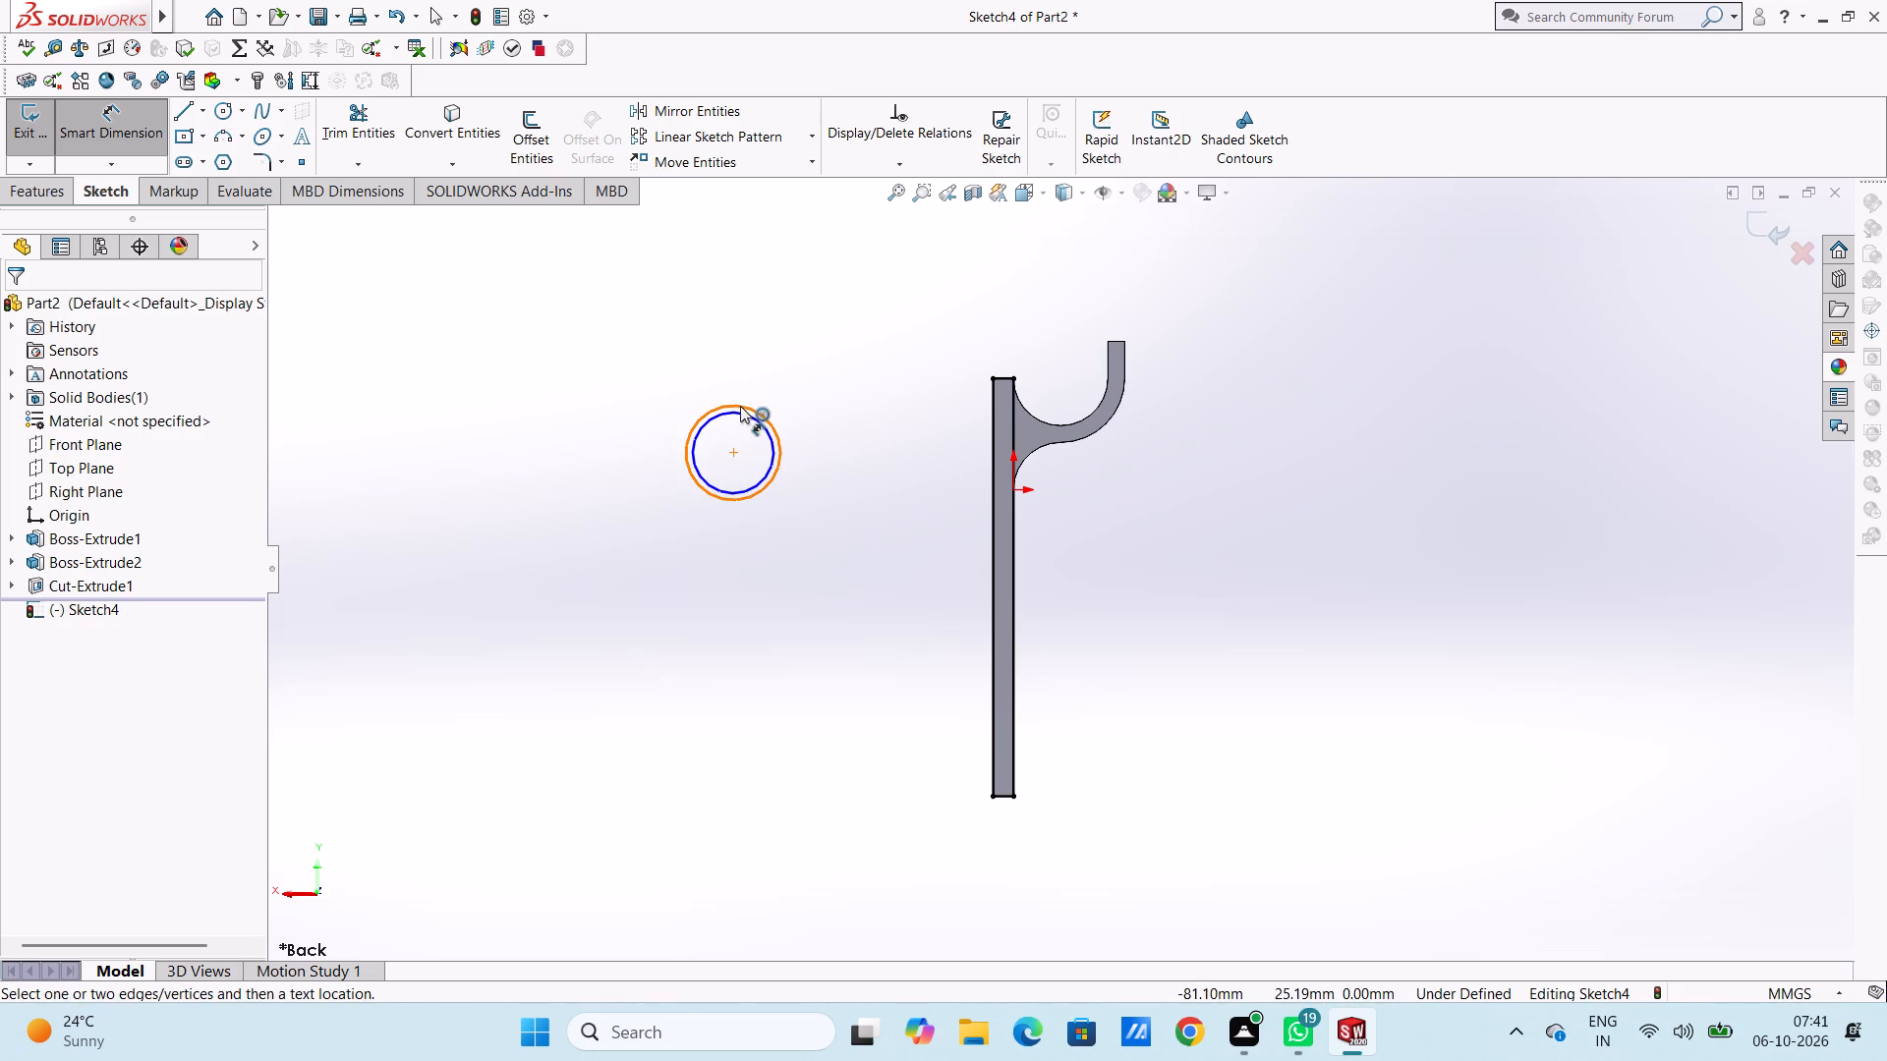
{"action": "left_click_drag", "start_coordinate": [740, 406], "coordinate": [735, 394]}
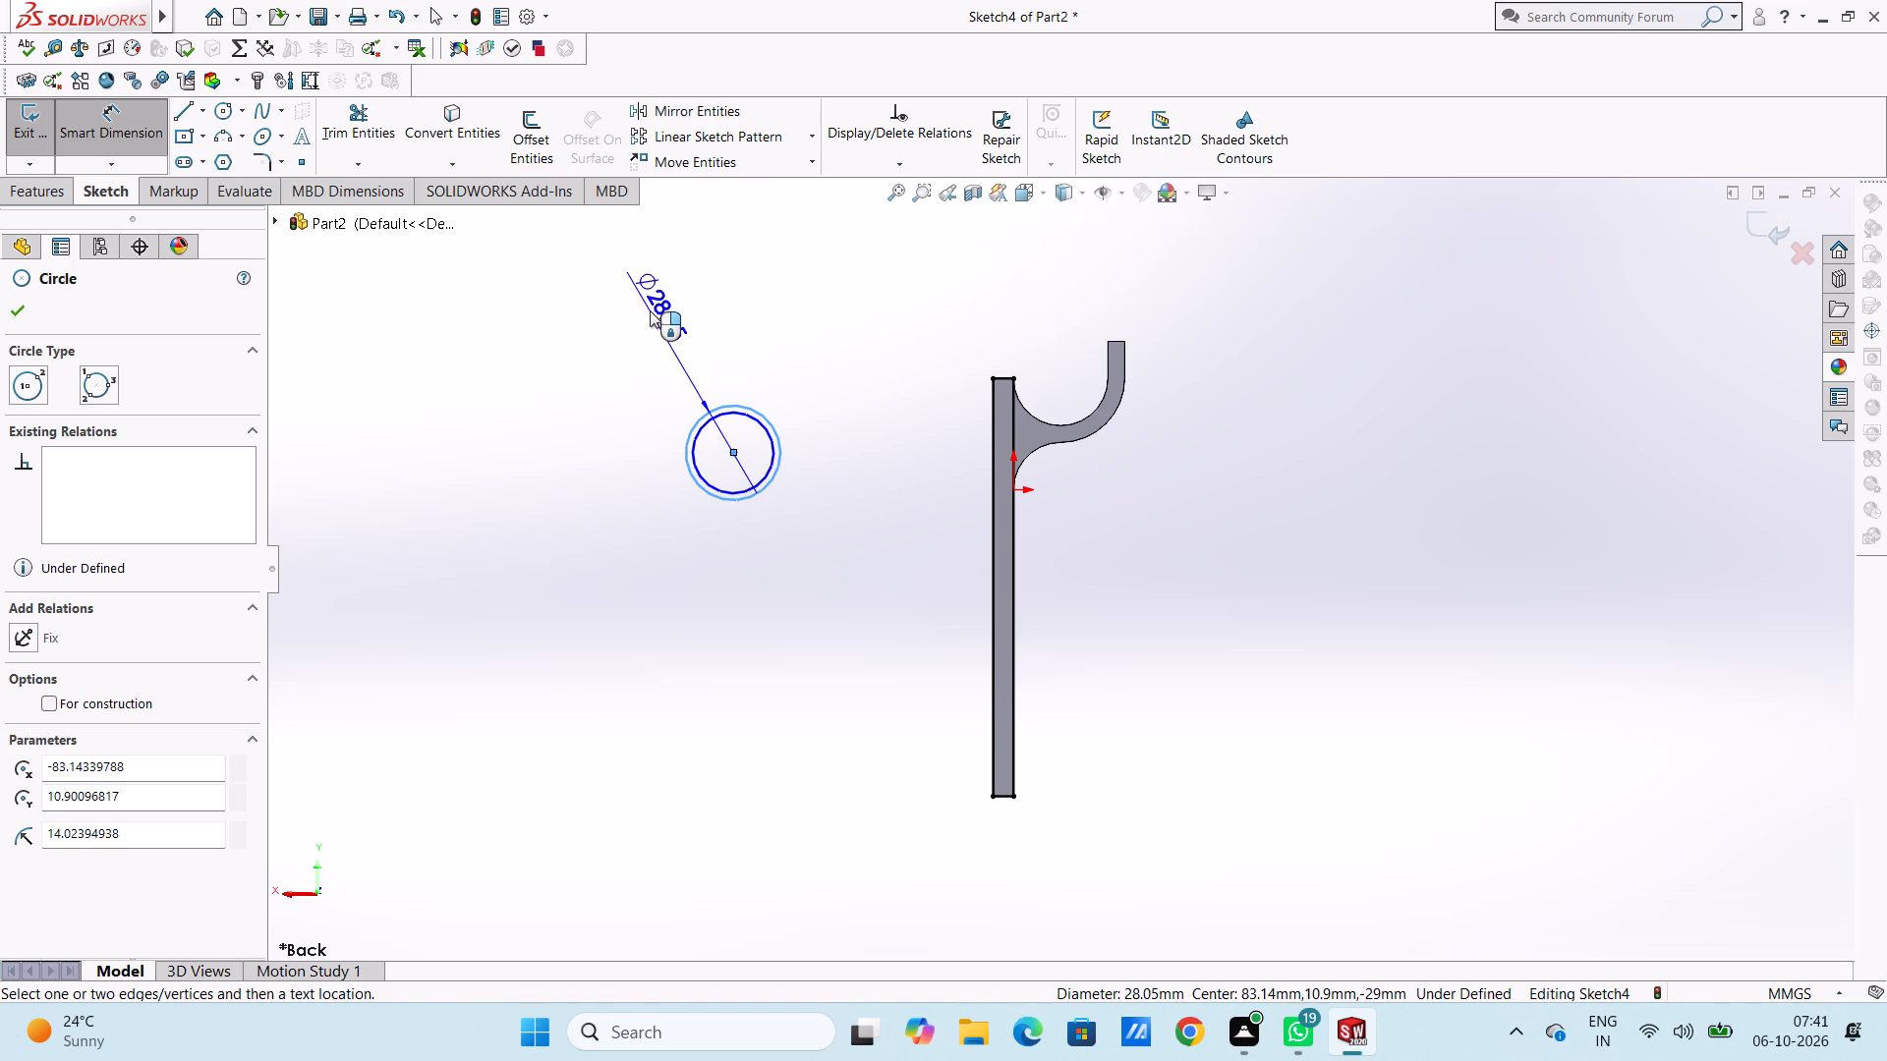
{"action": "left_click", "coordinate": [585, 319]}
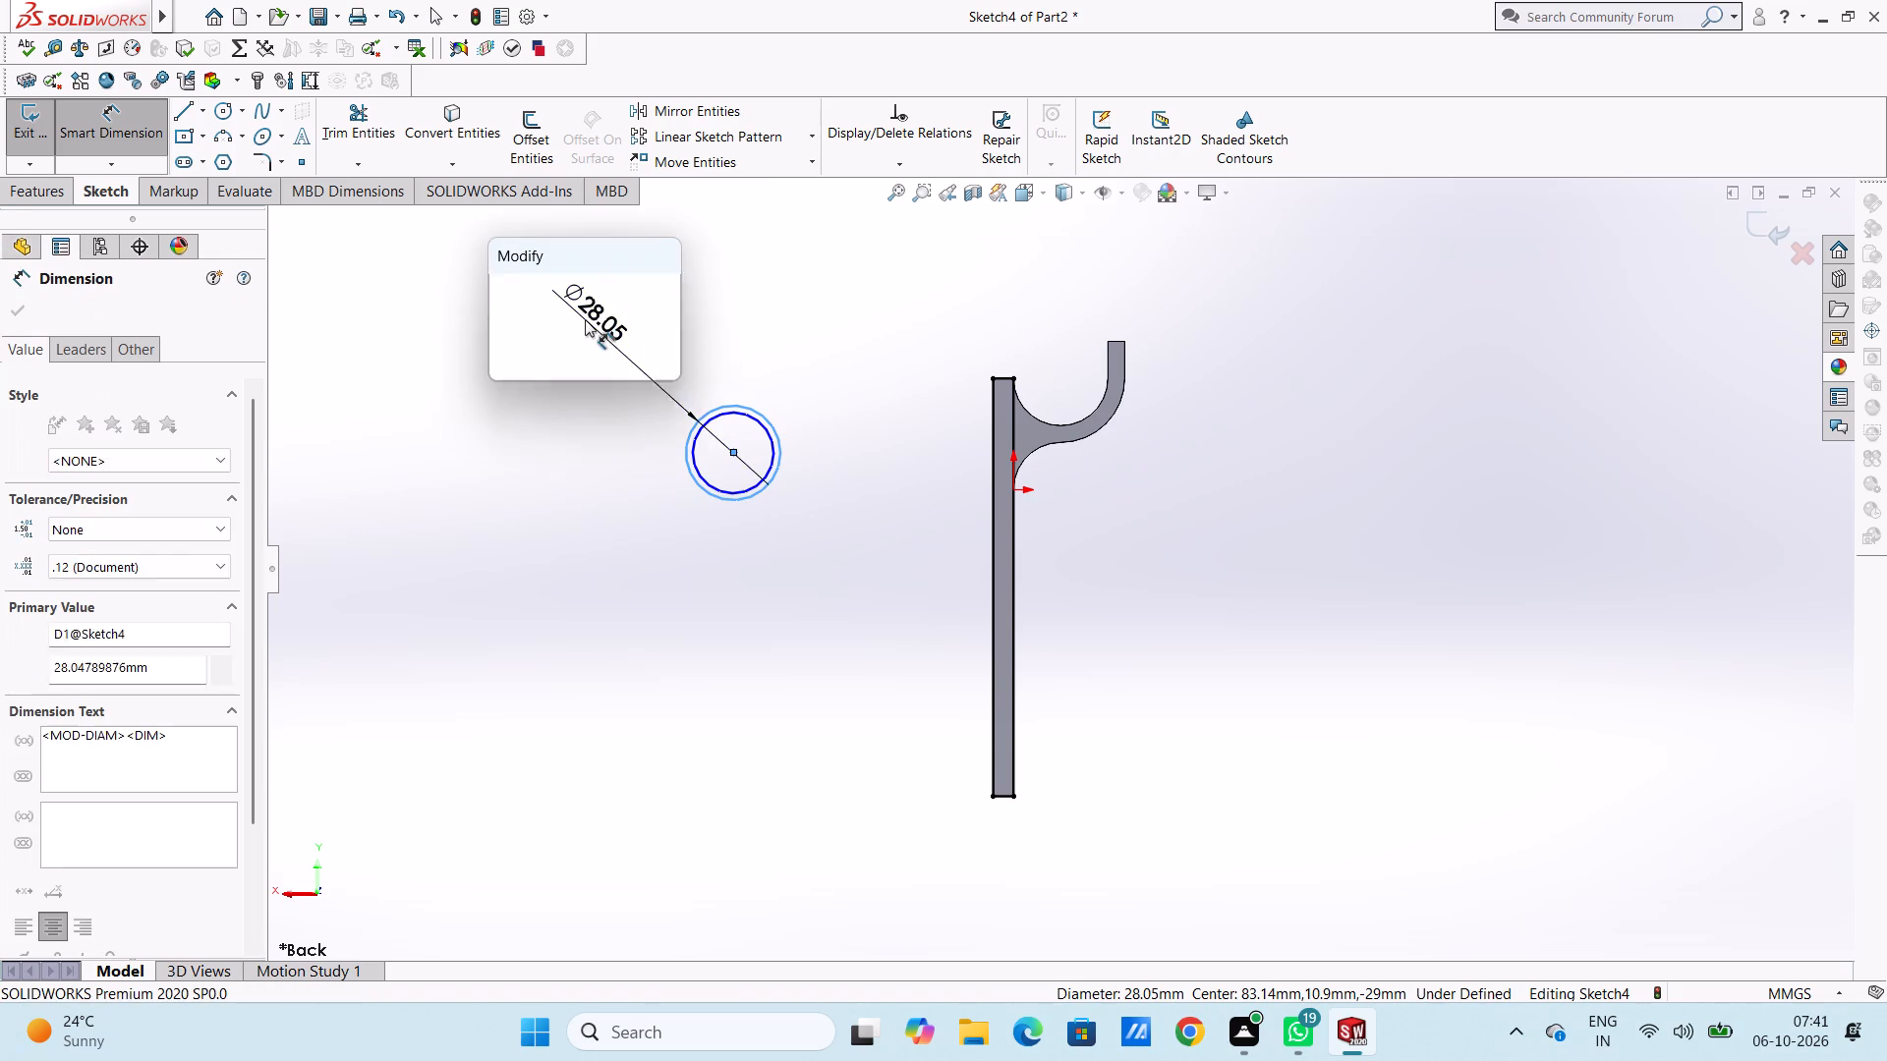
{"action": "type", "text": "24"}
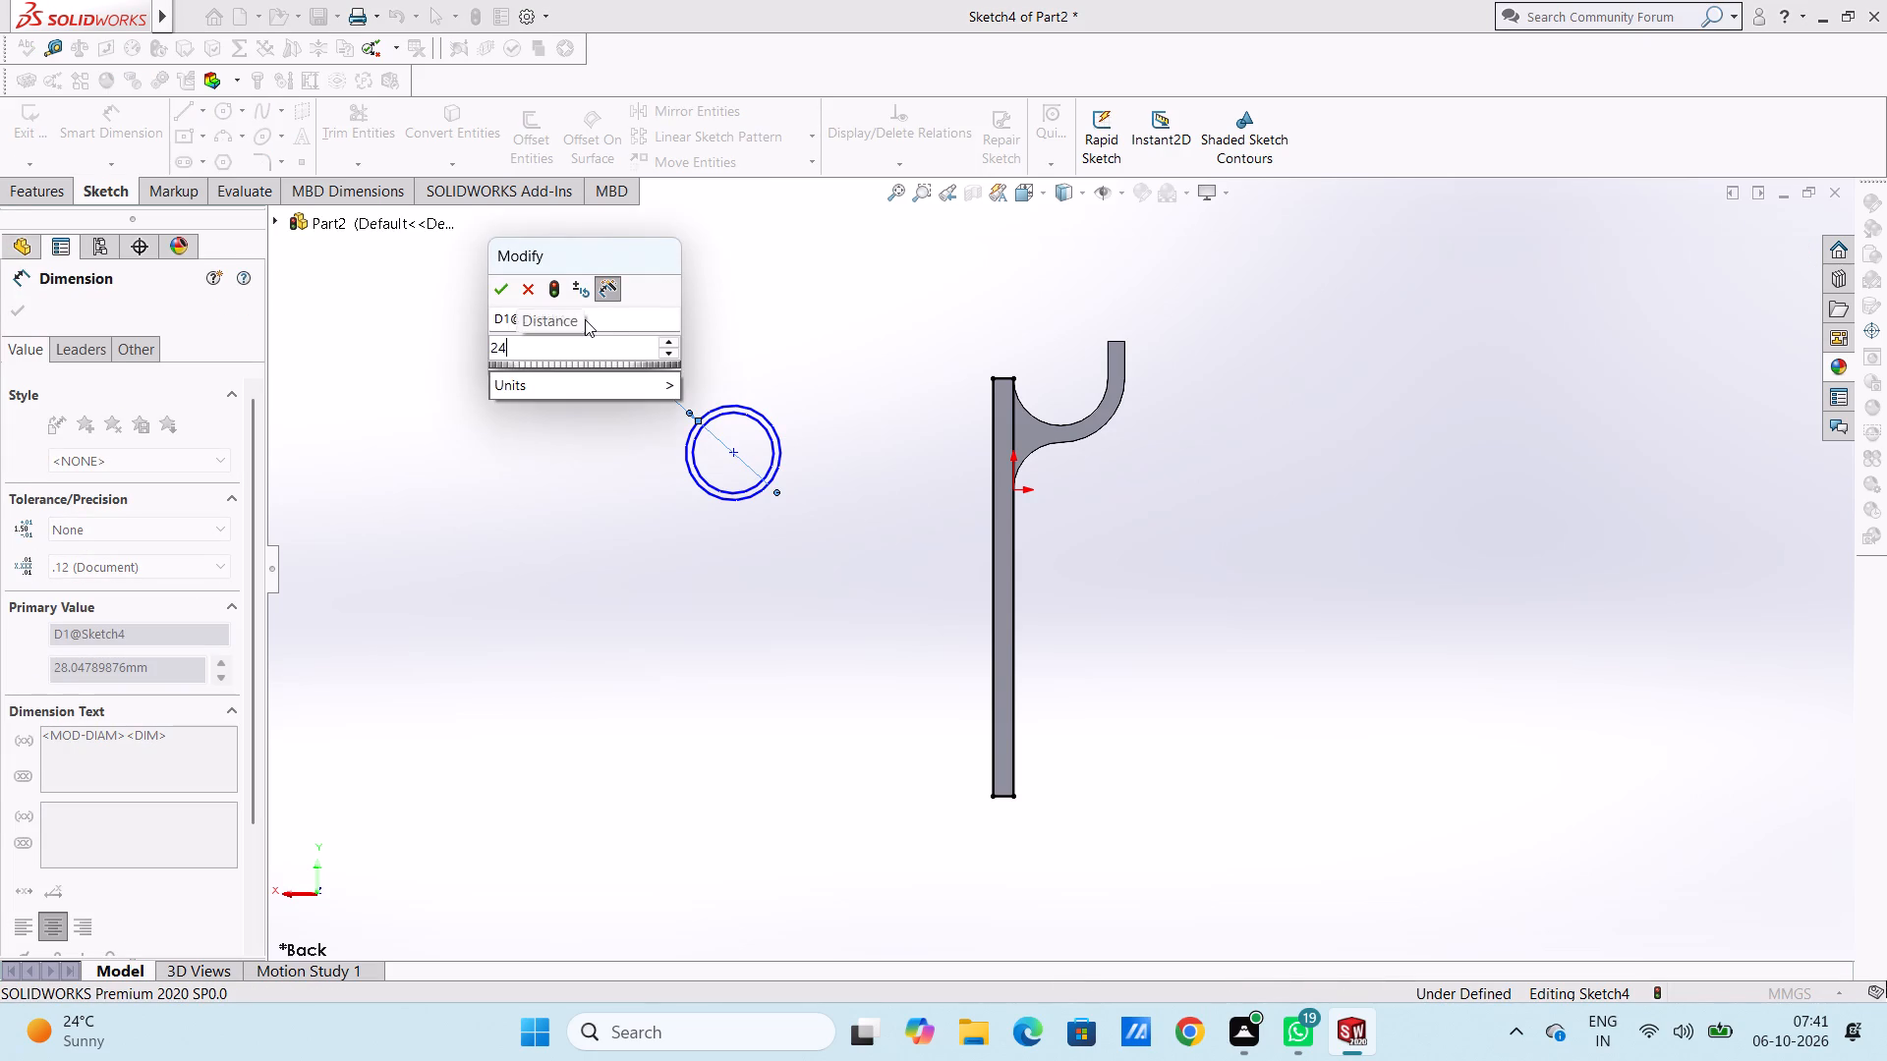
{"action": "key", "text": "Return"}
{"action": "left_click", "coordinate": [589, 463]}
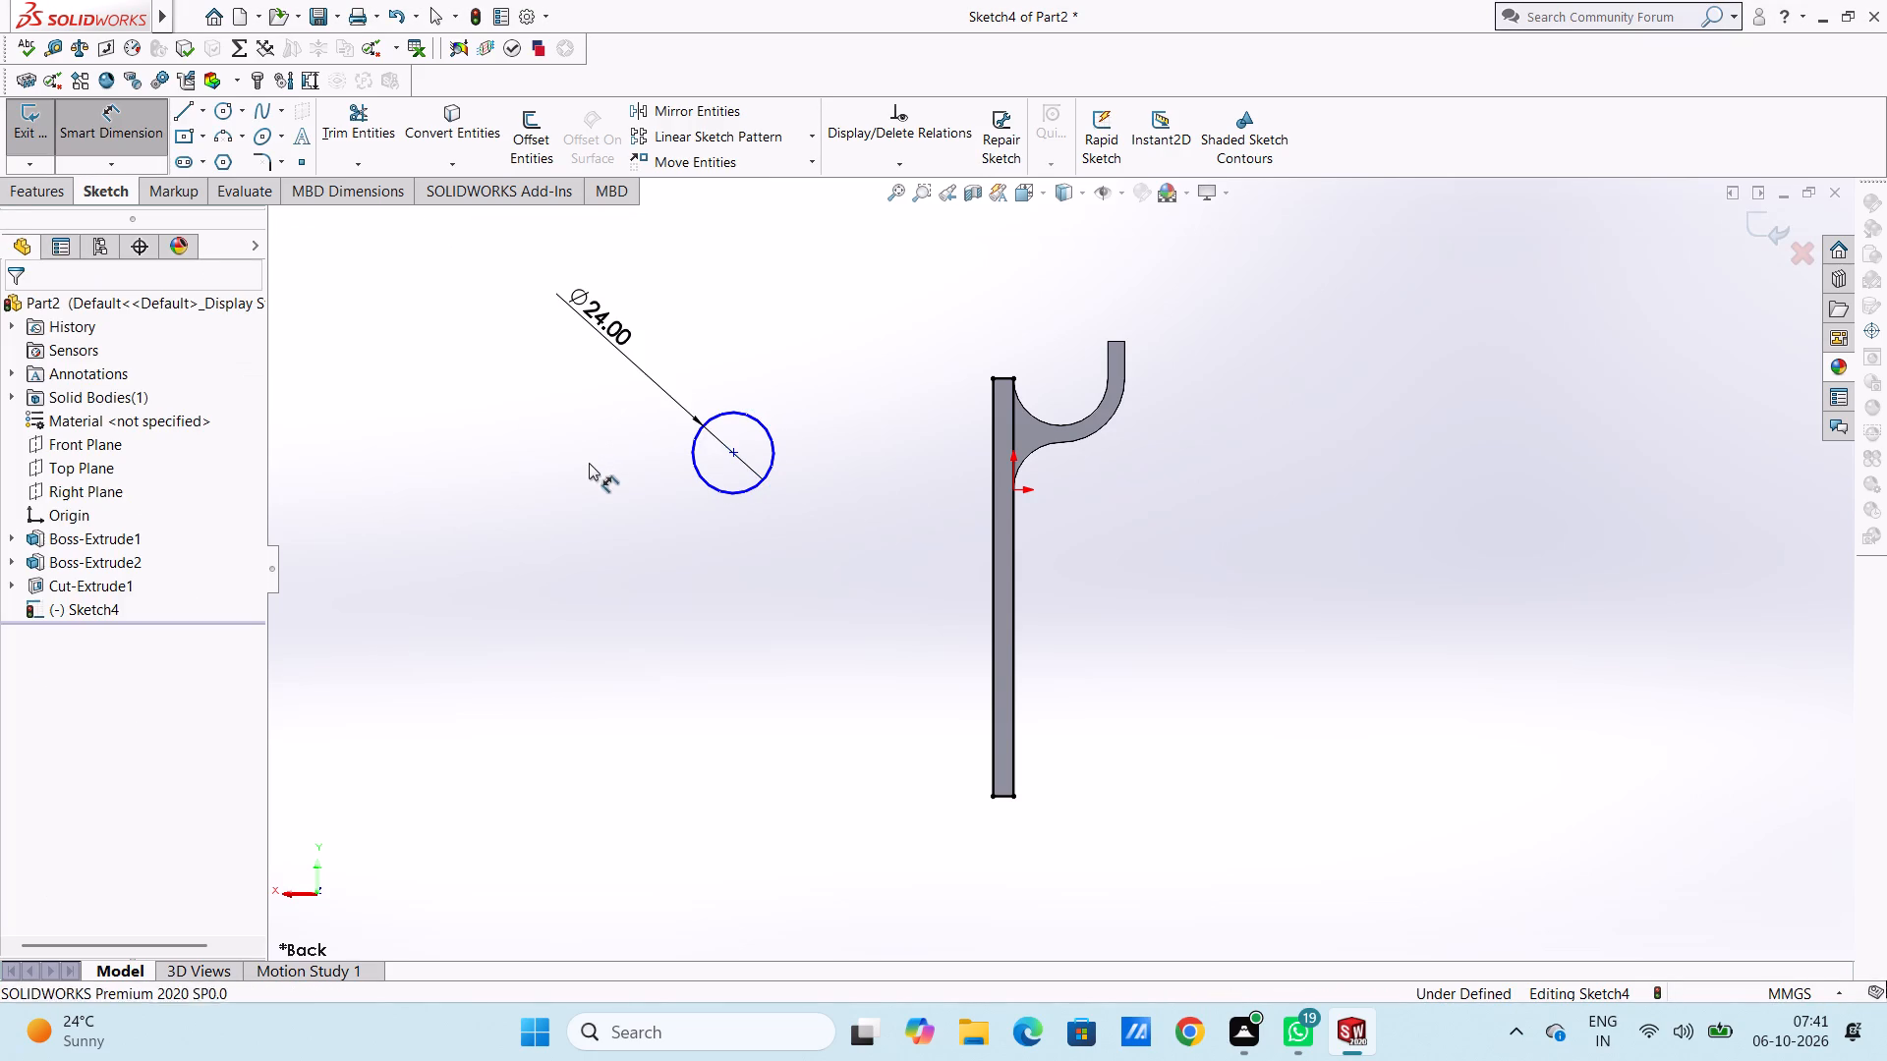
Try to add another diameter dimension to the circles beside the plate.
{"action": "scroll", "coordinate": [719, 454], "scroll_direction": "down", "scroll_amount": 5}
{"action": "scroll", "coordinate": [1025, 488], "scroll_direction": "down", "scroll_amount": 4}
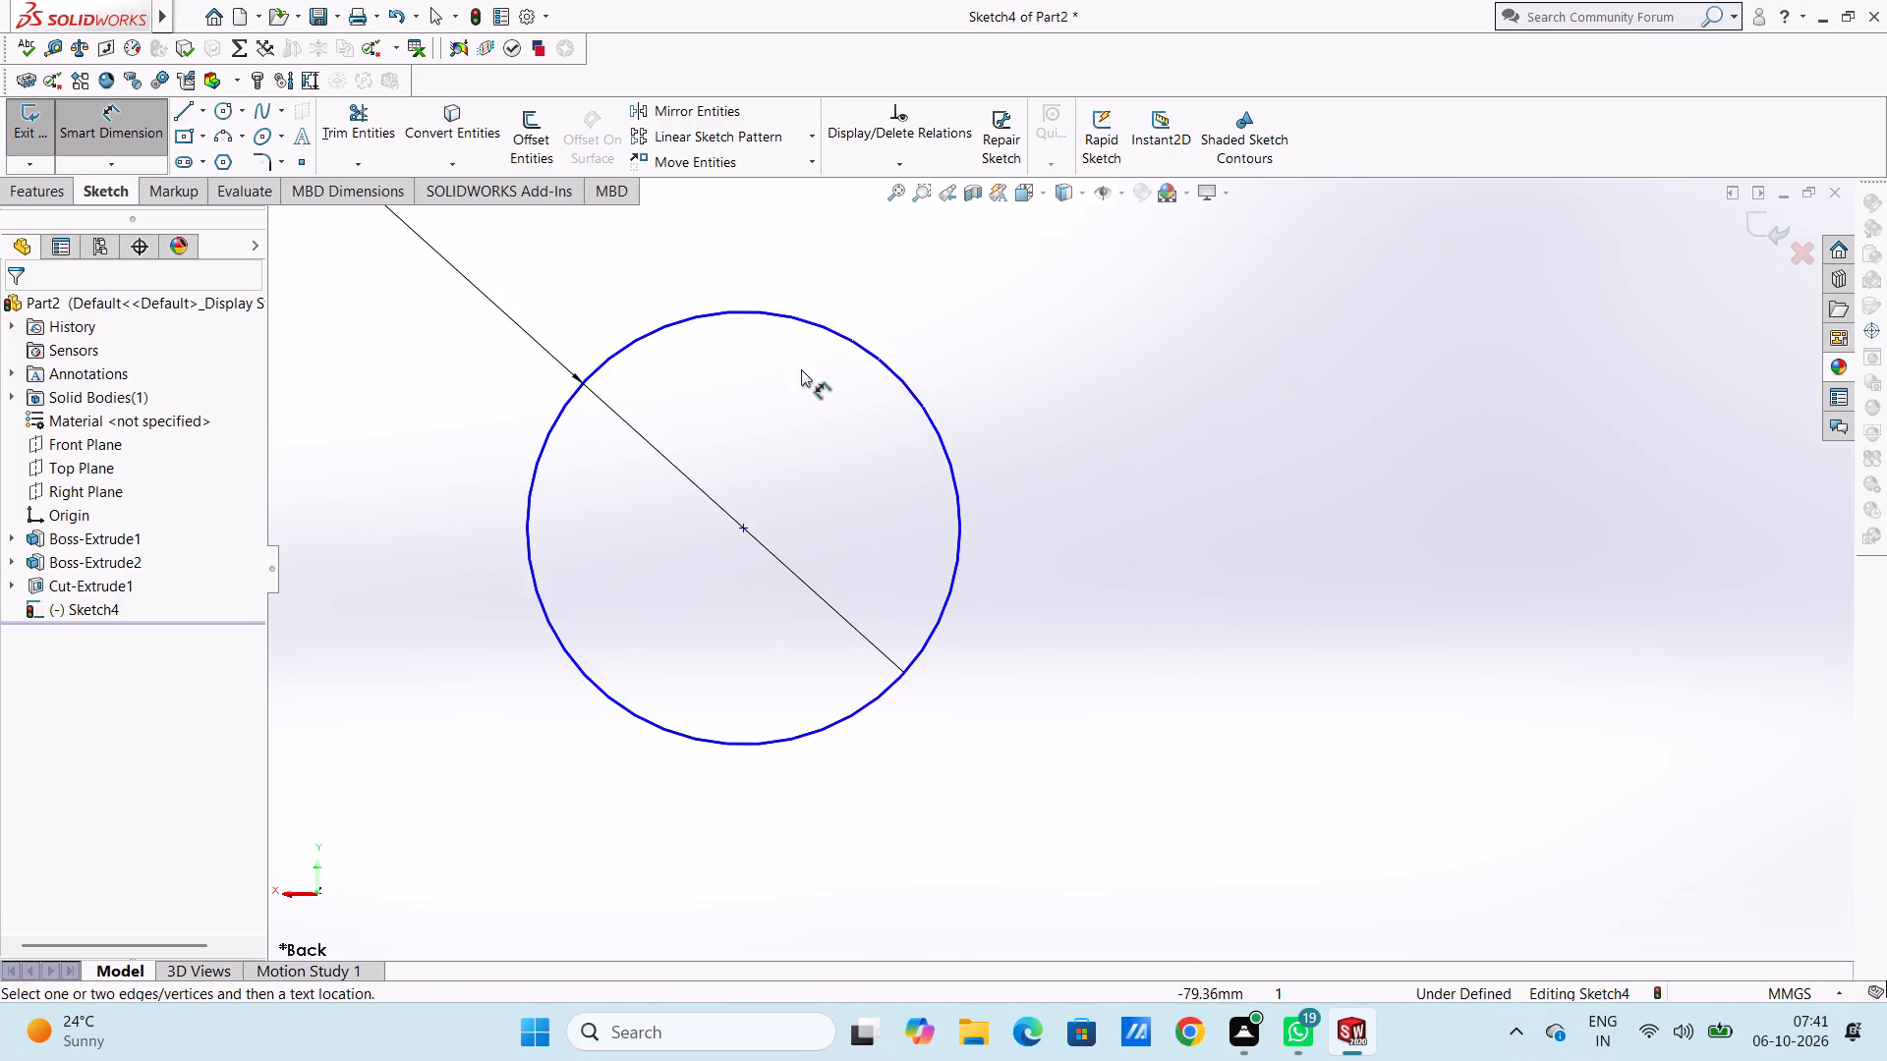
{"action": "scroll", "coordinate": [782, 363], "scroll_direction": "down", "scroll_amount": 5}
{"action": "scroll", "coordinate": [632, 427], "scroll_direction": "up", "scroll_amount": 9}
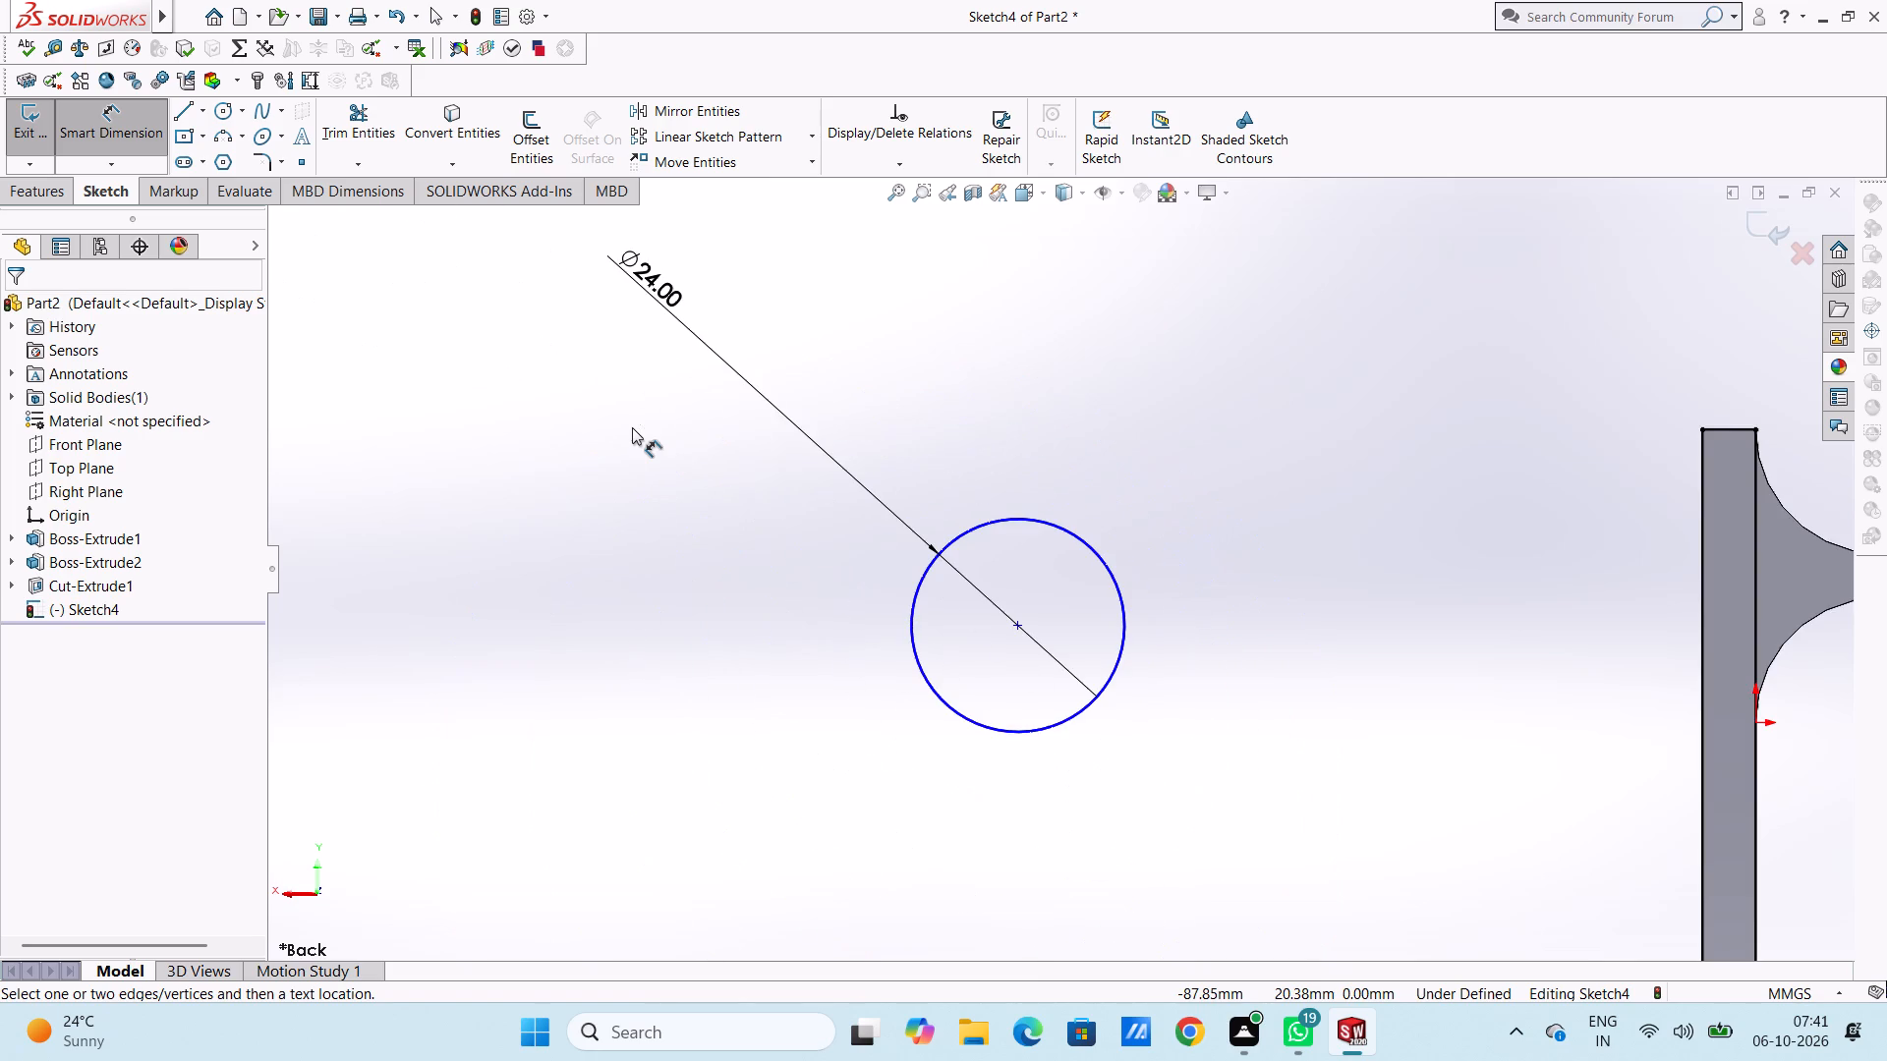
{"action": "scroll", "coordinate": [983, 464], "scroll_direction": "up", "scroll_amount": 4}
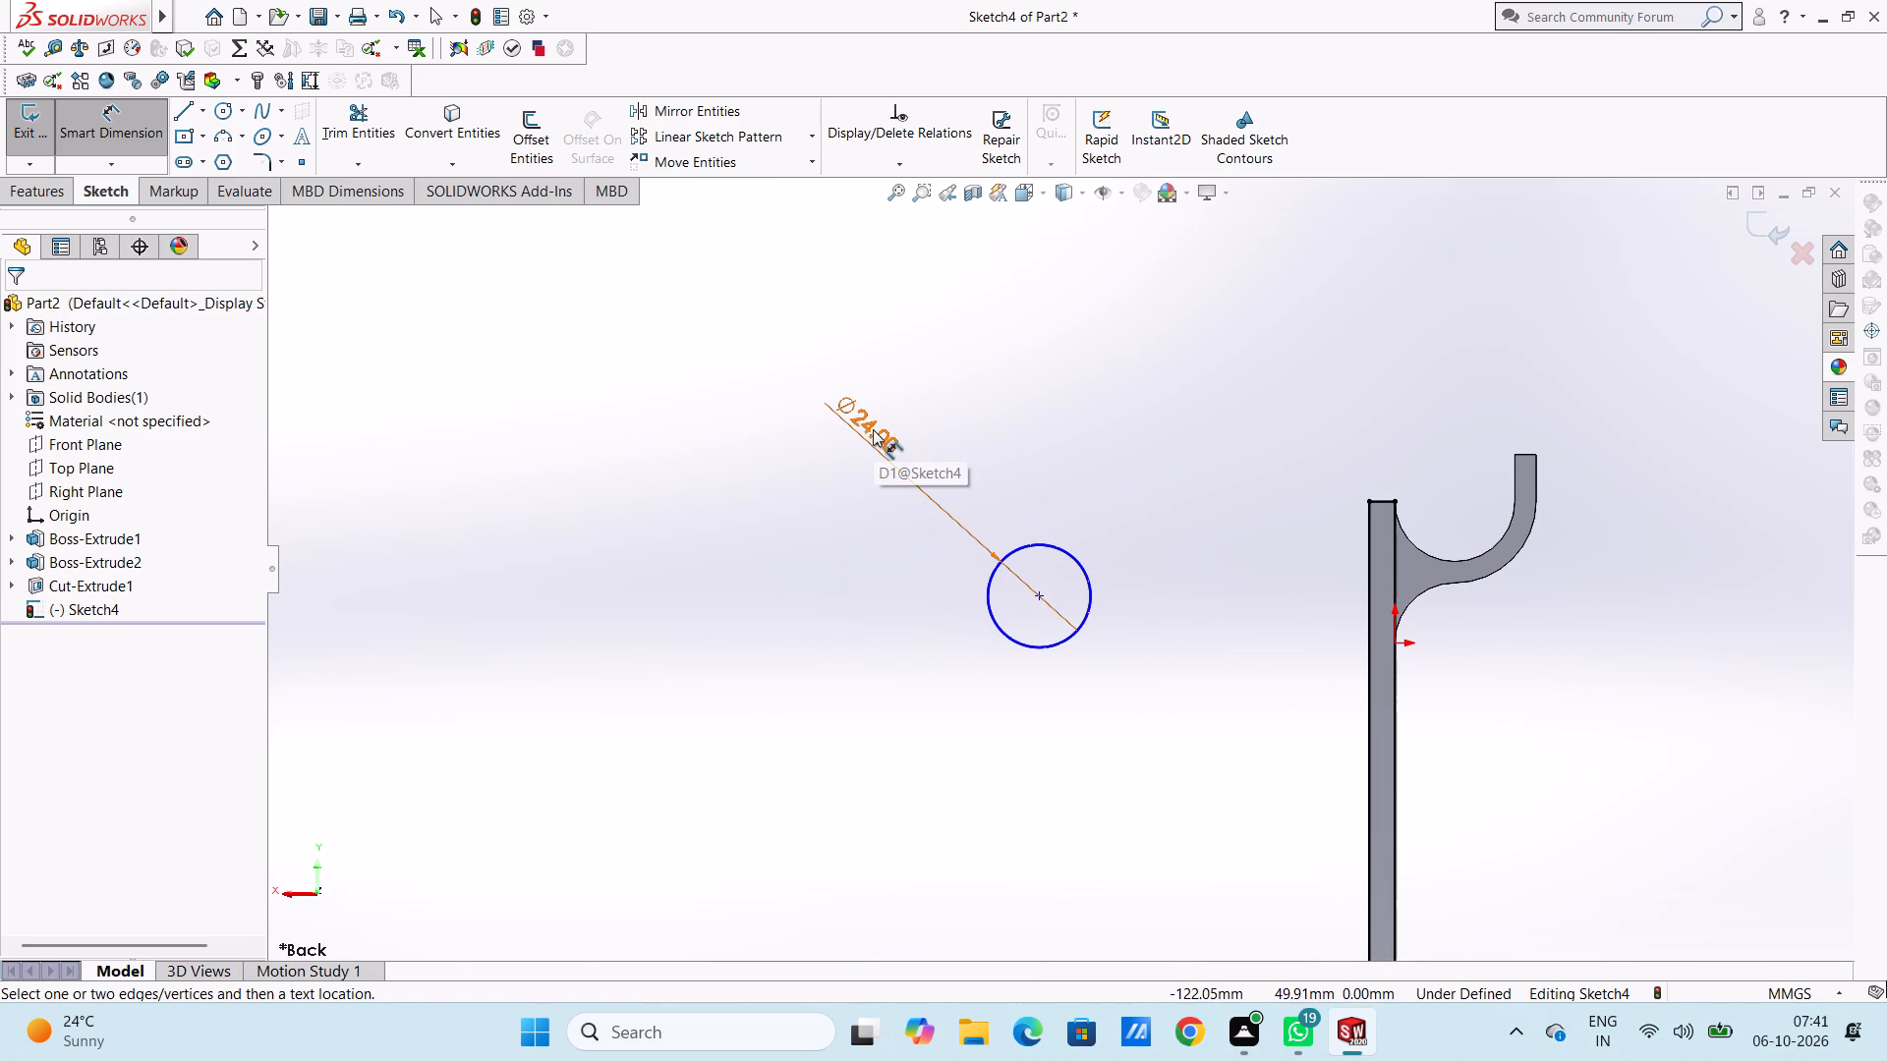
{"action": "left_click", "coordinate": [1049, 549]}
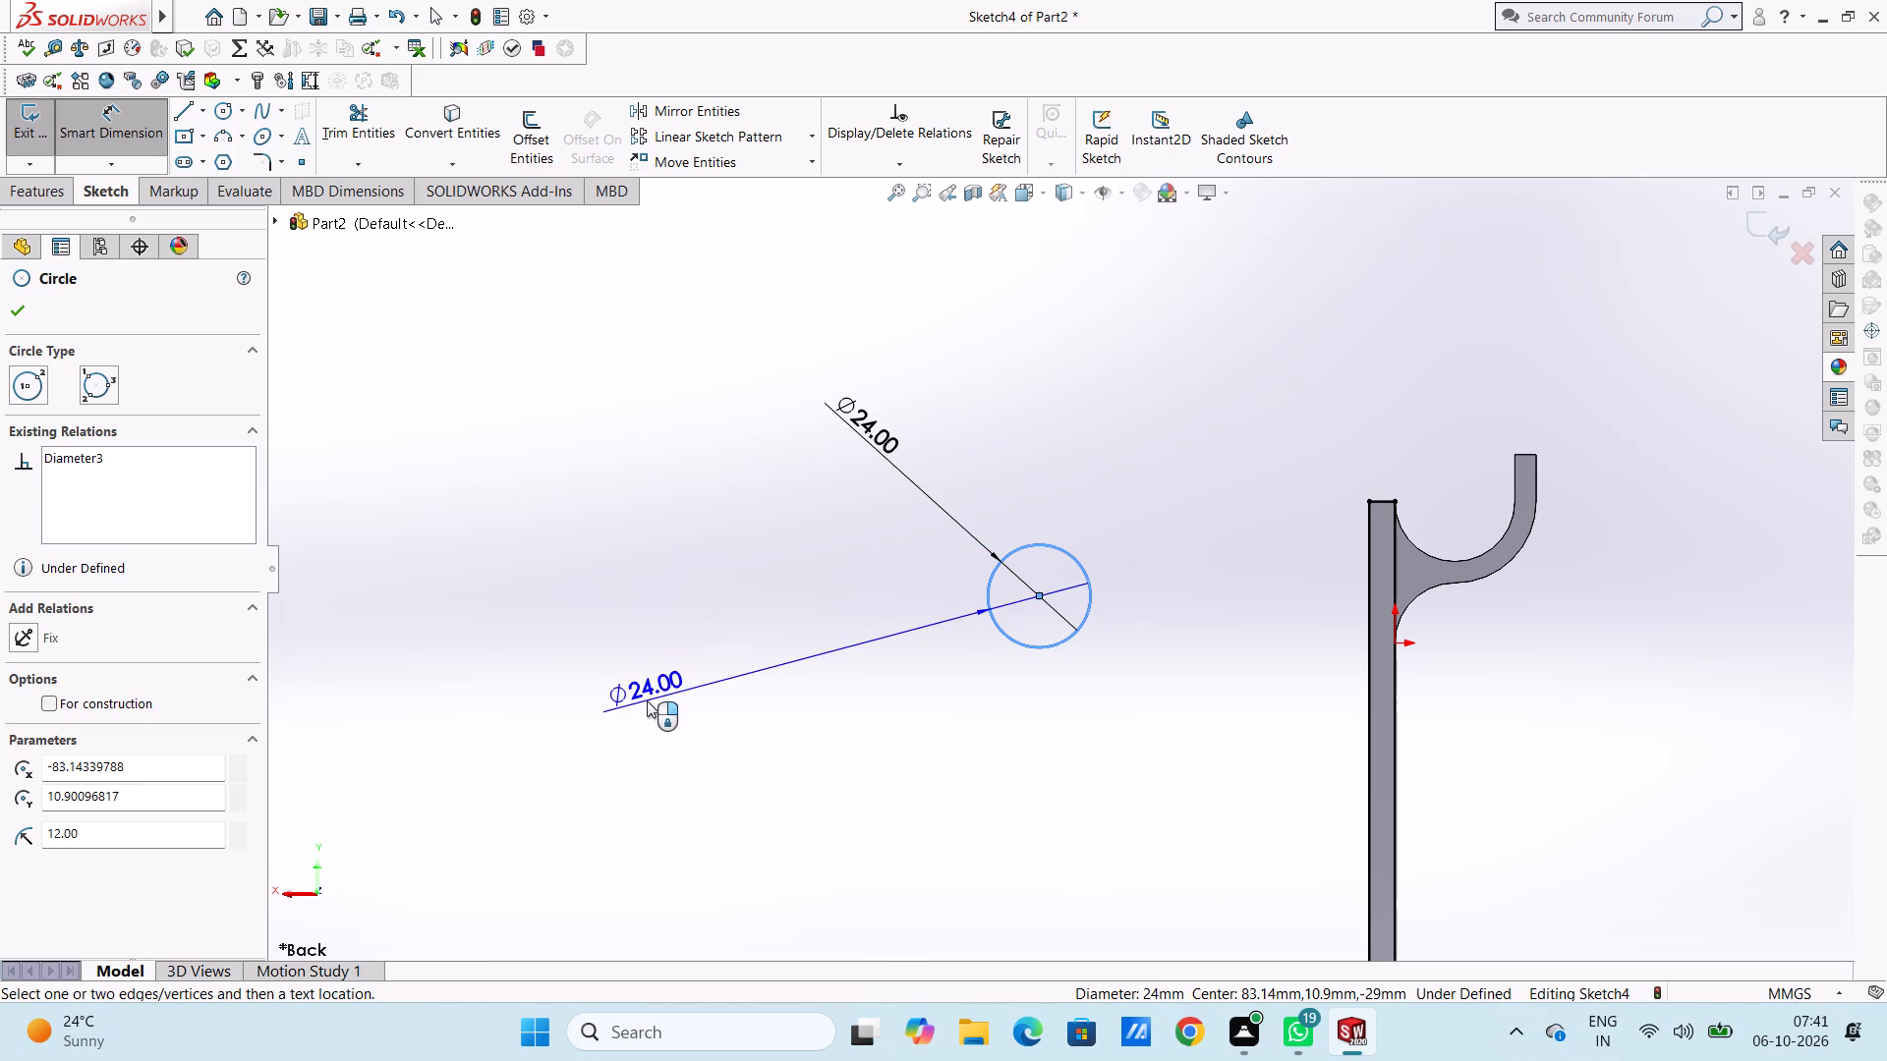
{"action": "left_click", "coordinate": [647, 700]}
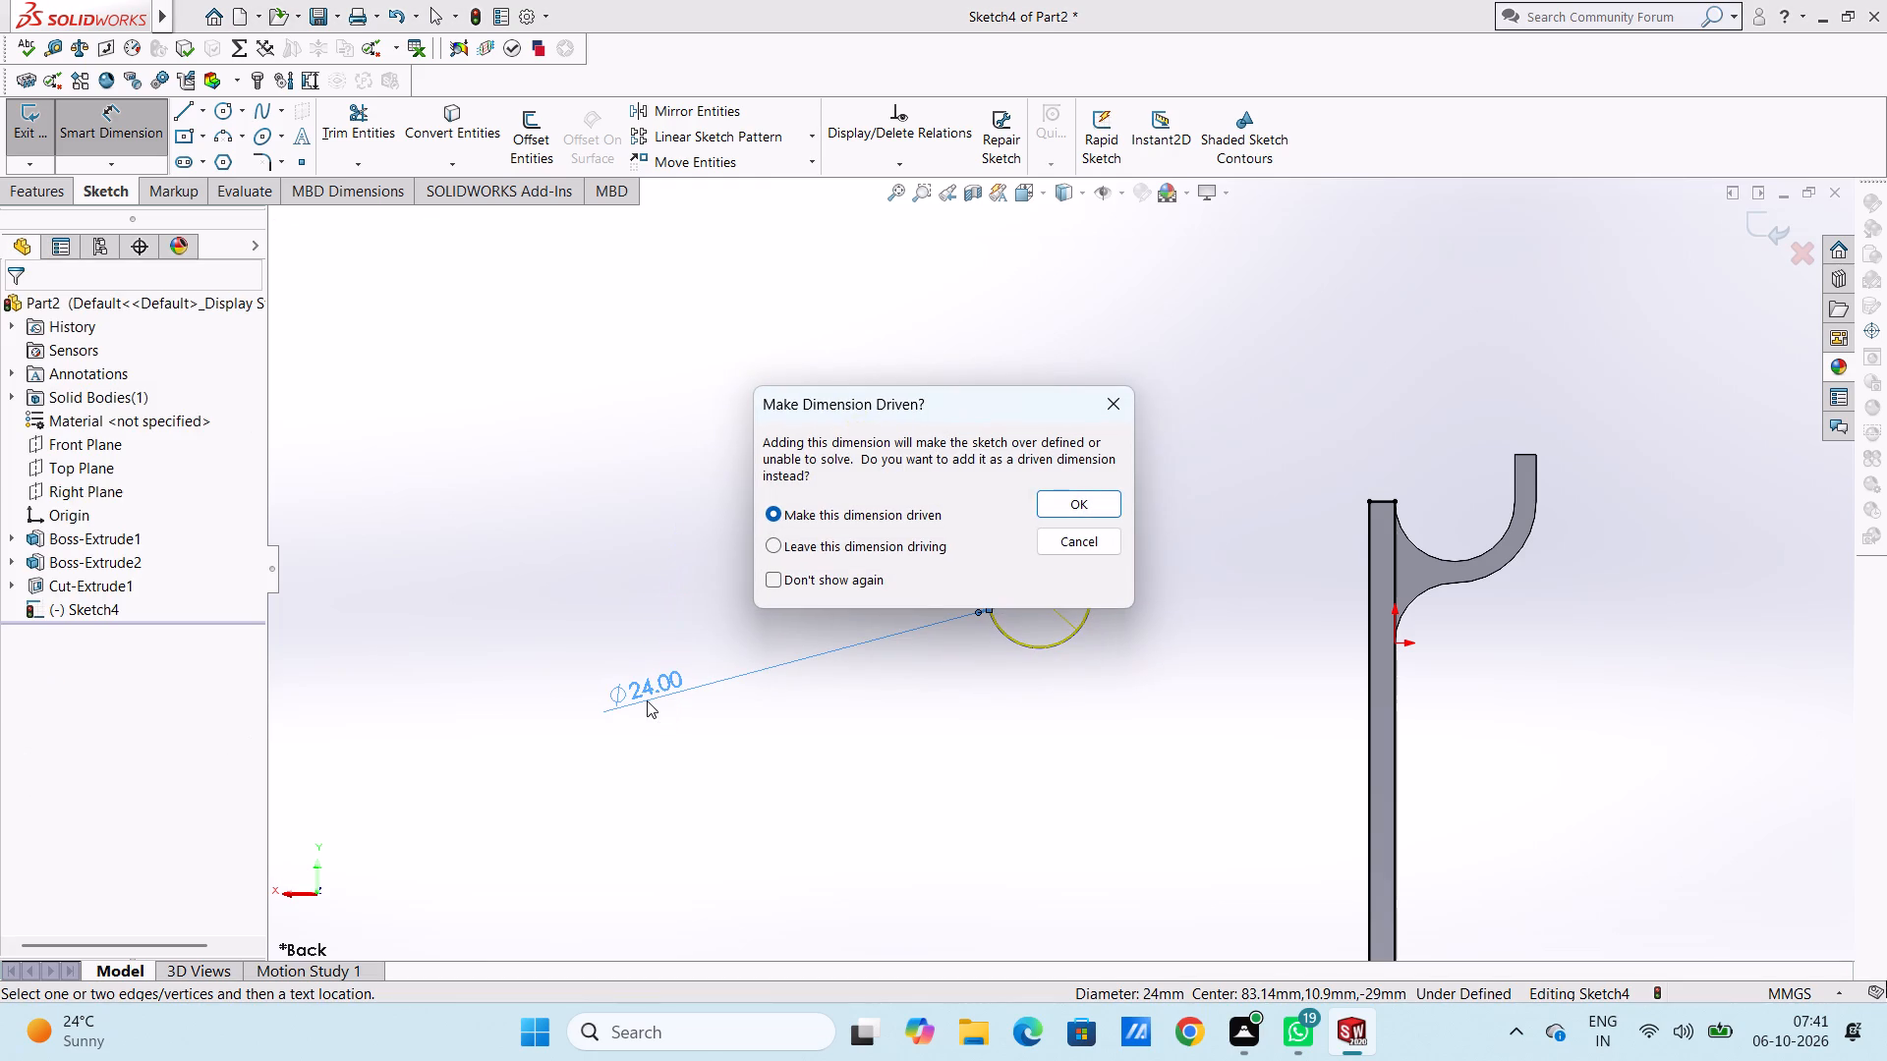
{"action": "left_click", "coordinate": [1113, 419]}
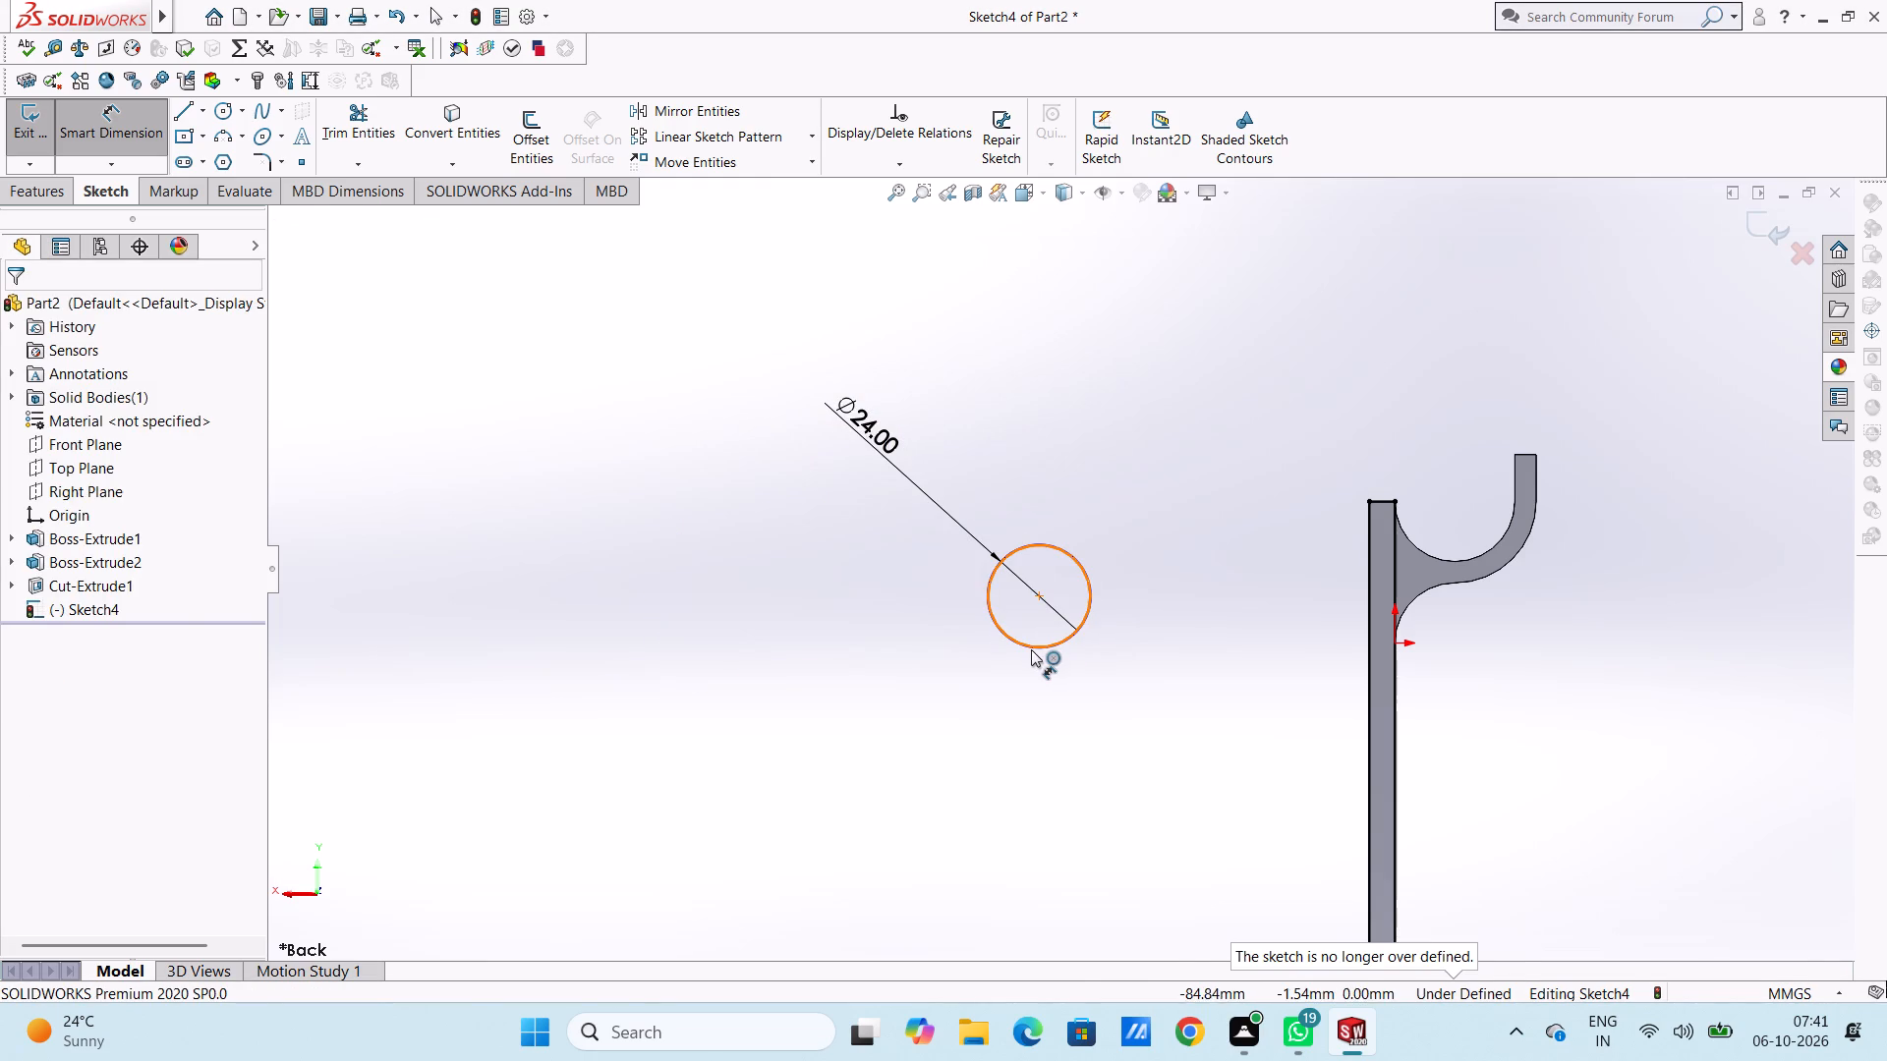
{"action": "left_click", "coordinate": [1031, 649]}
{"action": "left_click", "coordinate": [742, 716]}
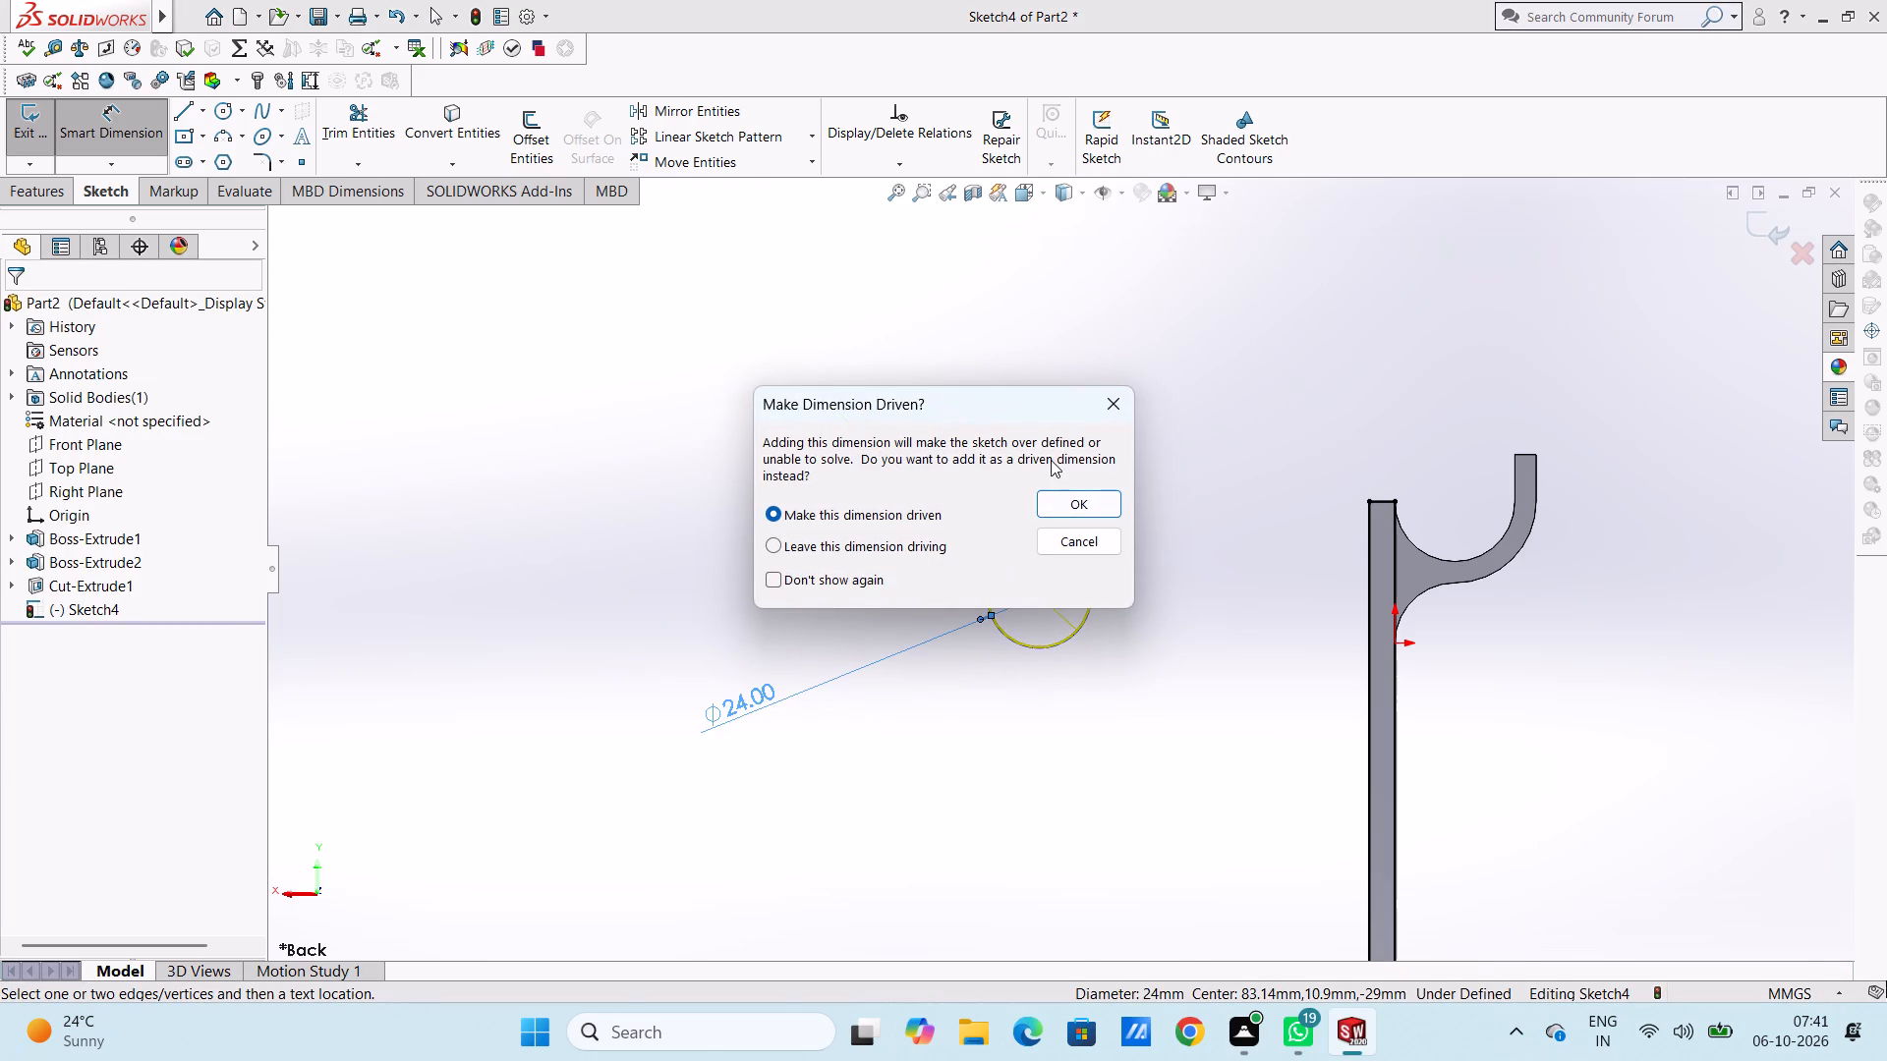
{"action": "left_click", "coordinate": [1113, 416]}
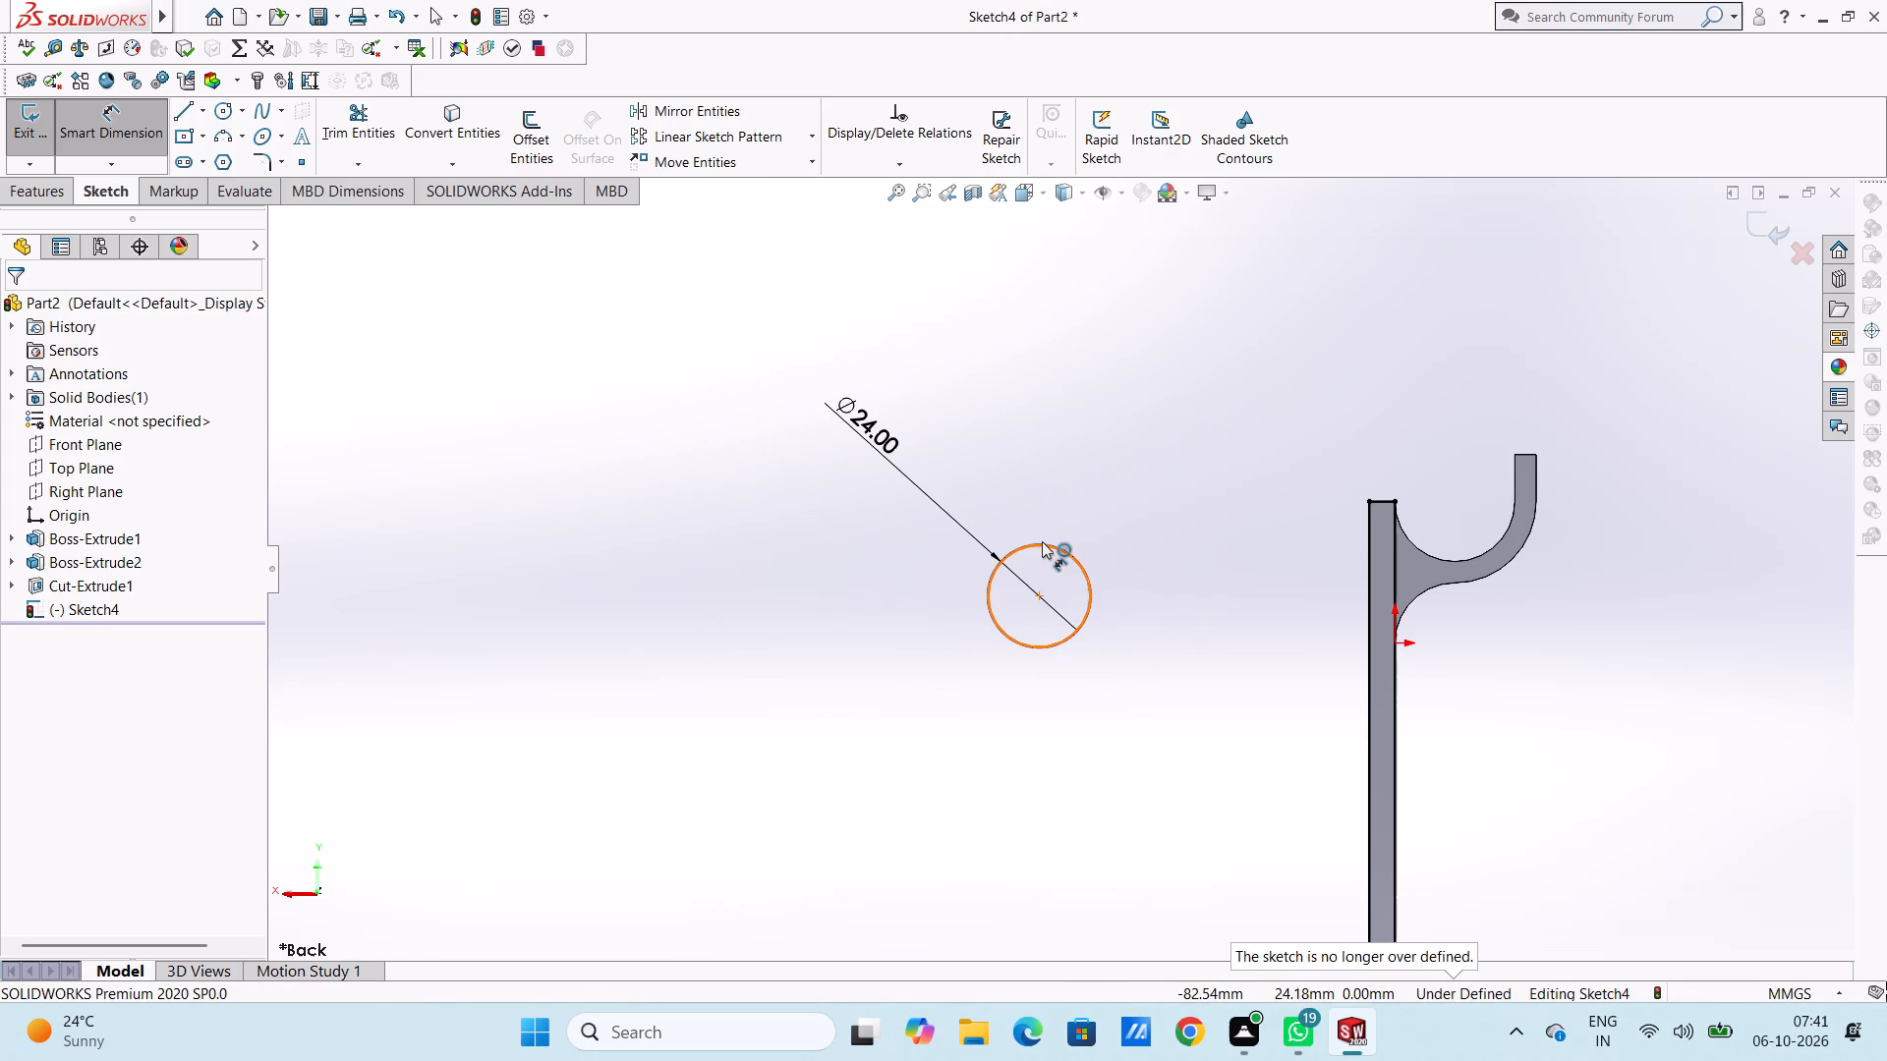
Delete the dimensioned one of the two overlapping circles together with its diameter dimension.
{"action": "left_click", "coordinate": [1042, 541]}
{"action": "key", "text": "Delete"}
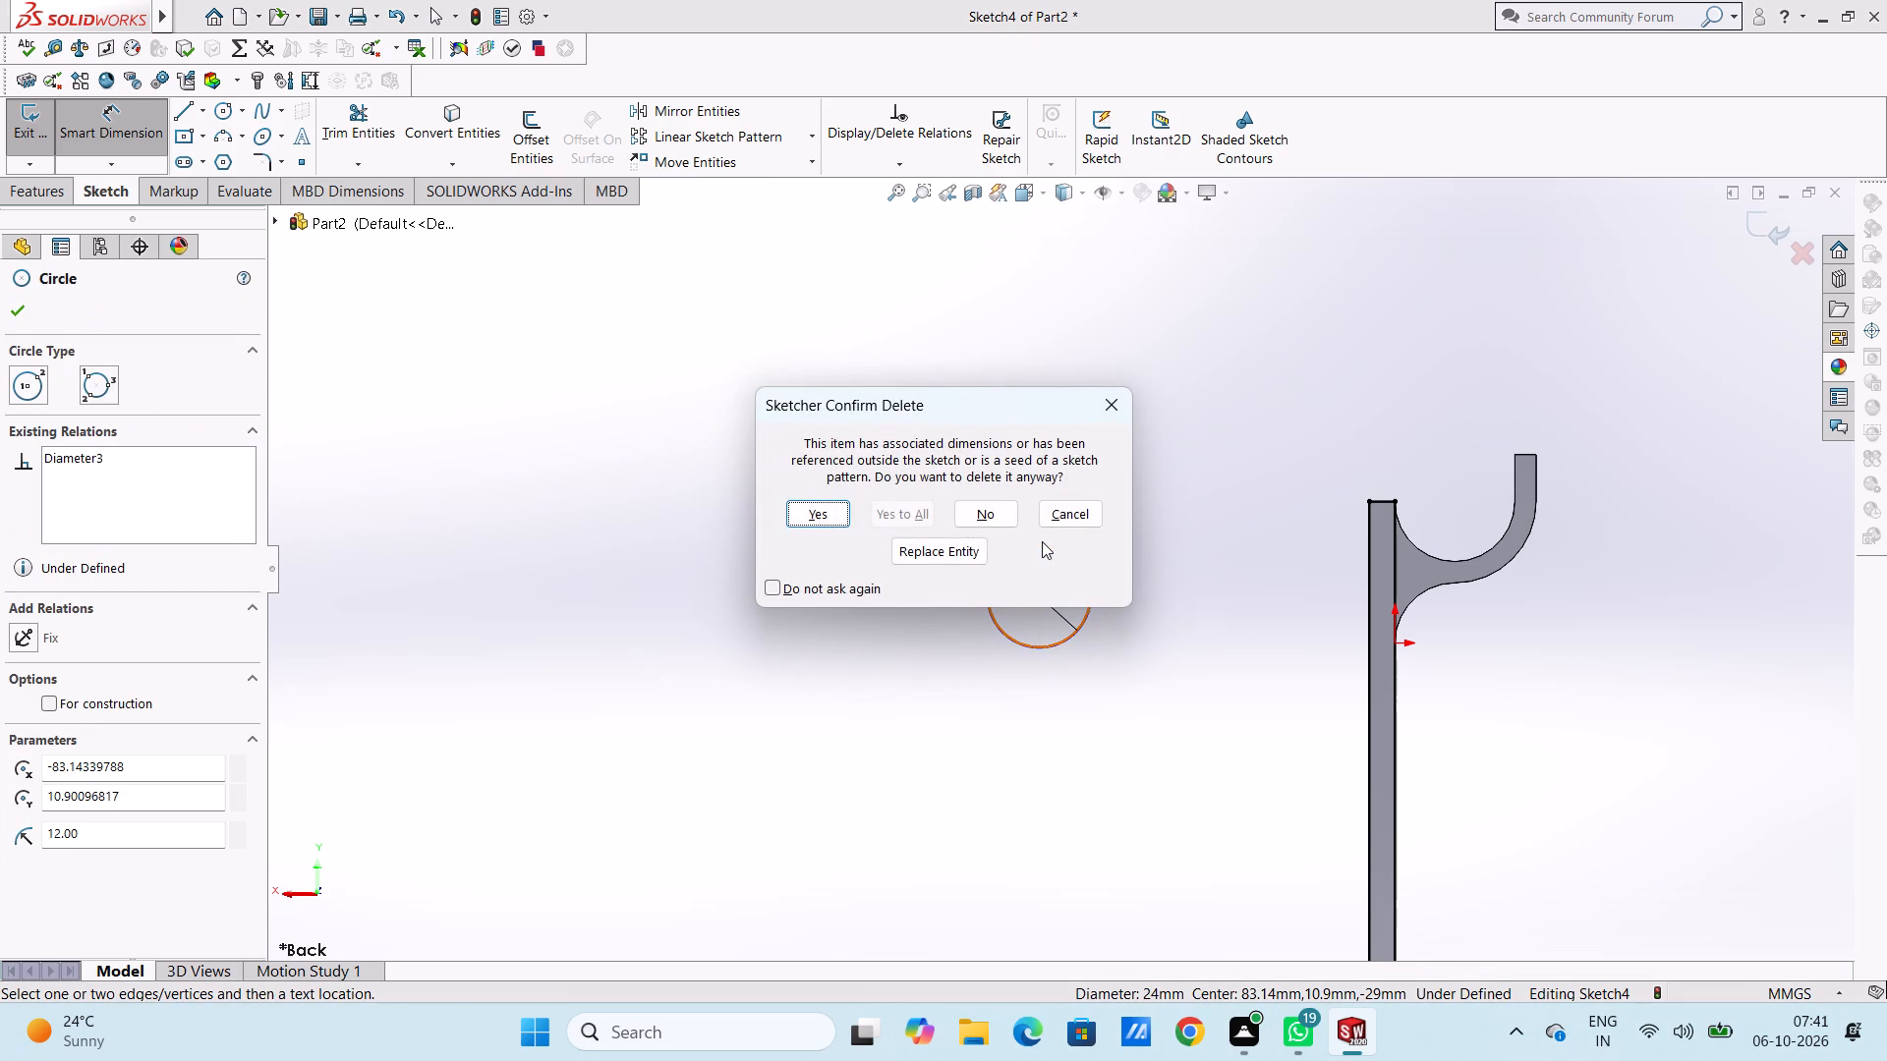
{"action": "left_click", "coordinate": [810, 530]}
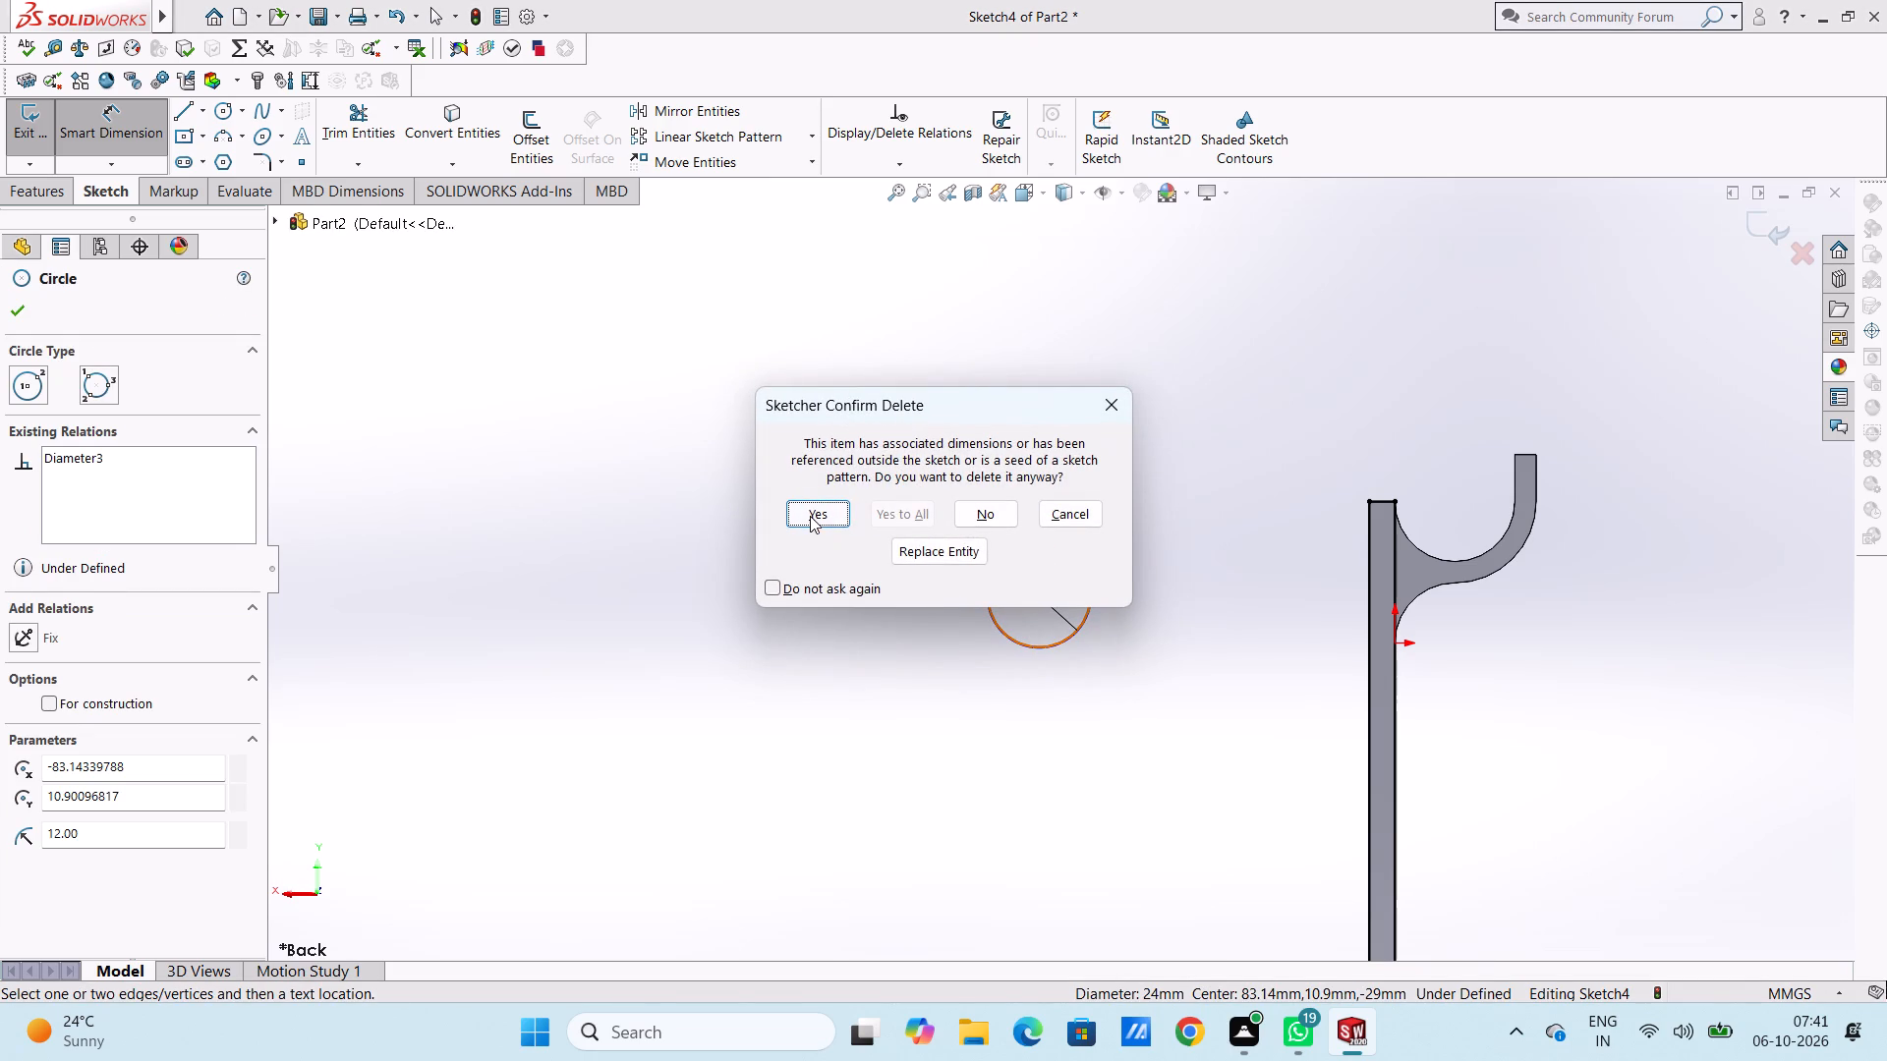
{"action": "left_click", "coordinate": [810, 515]}
Dimension the remaining circle's diameter at 24 mm.
{"action": "left_click", "coordinate": [1030, 642]}
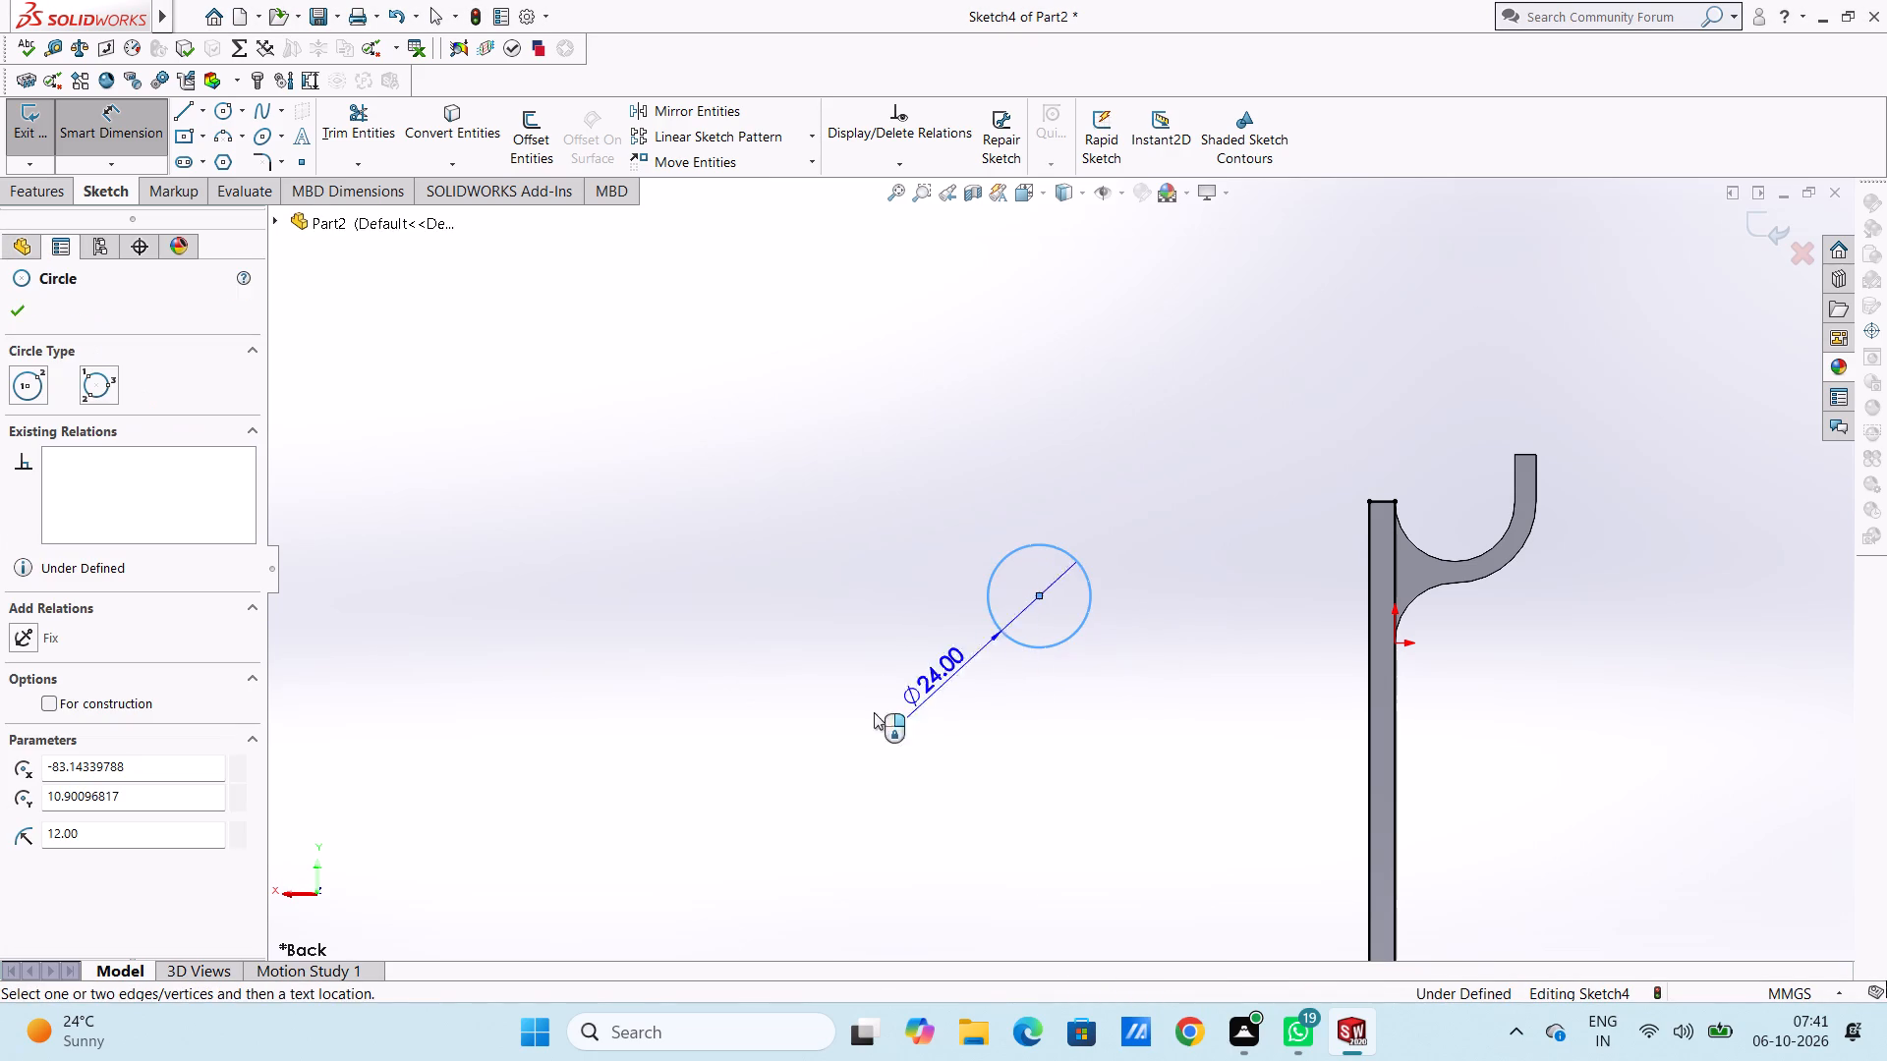
{"action": "left_click", "coordinate": [619, 775]}
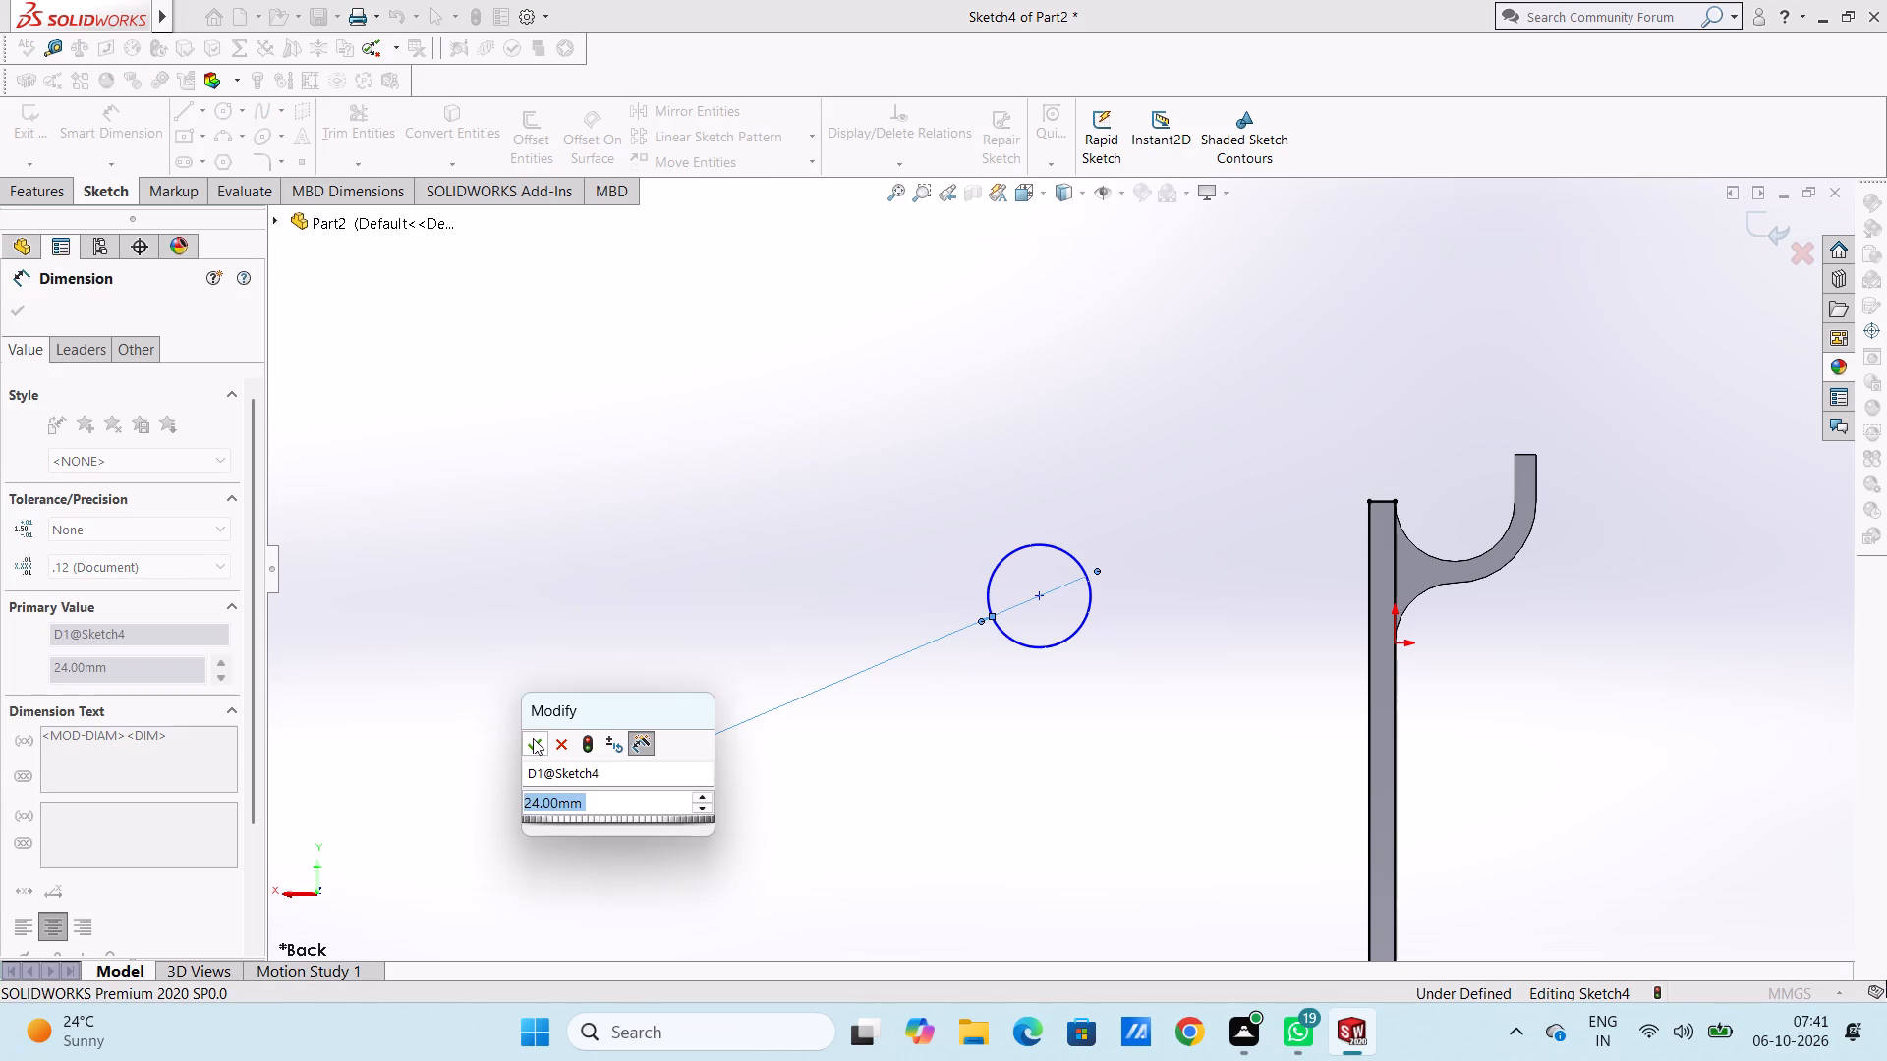
{"action": "left_click", "coordinate": [533, 738]}
{"action": "left_click", "coordinate": [520, 605]}
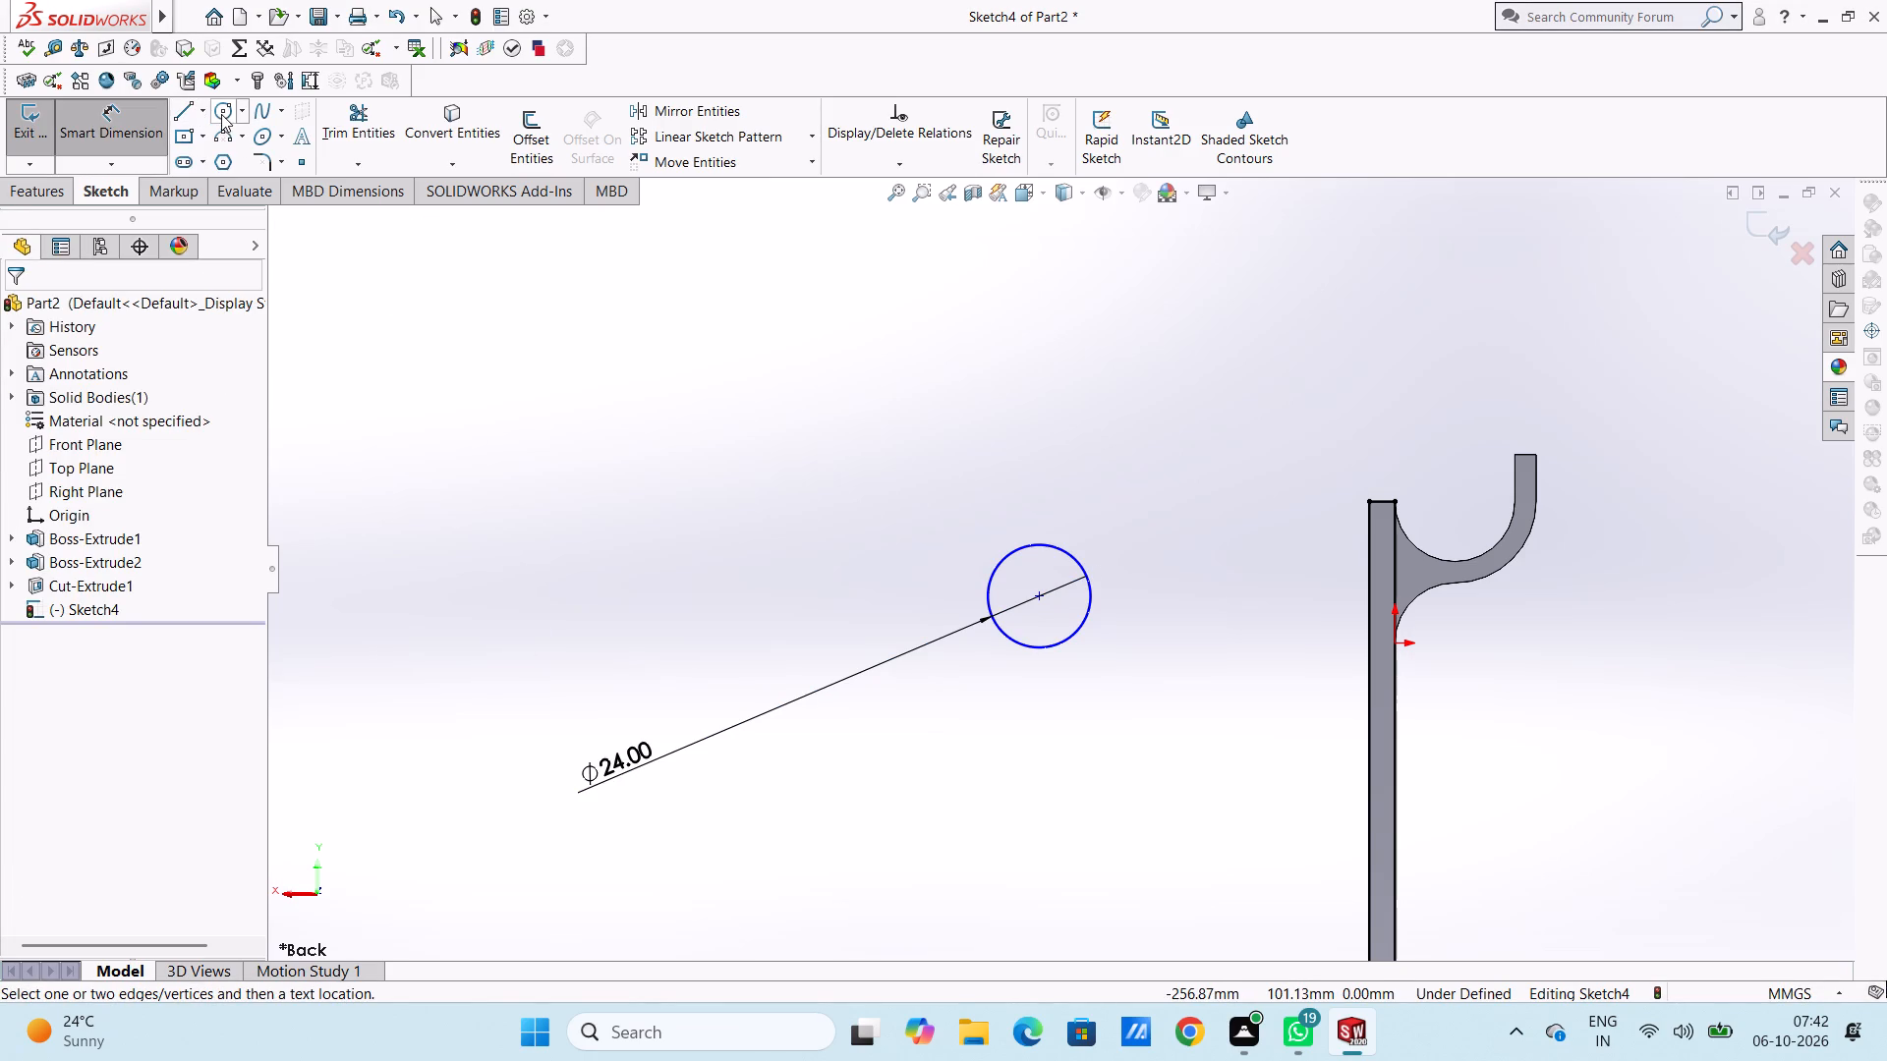
Sketch a smaller circle of about 8.4 mm radius concentric with the 24 mm circle beside the plate.
{"action": "left_click", "coordinate": [221, 114]}
{"action": "left_click", "coordinate": [1040, 596]}
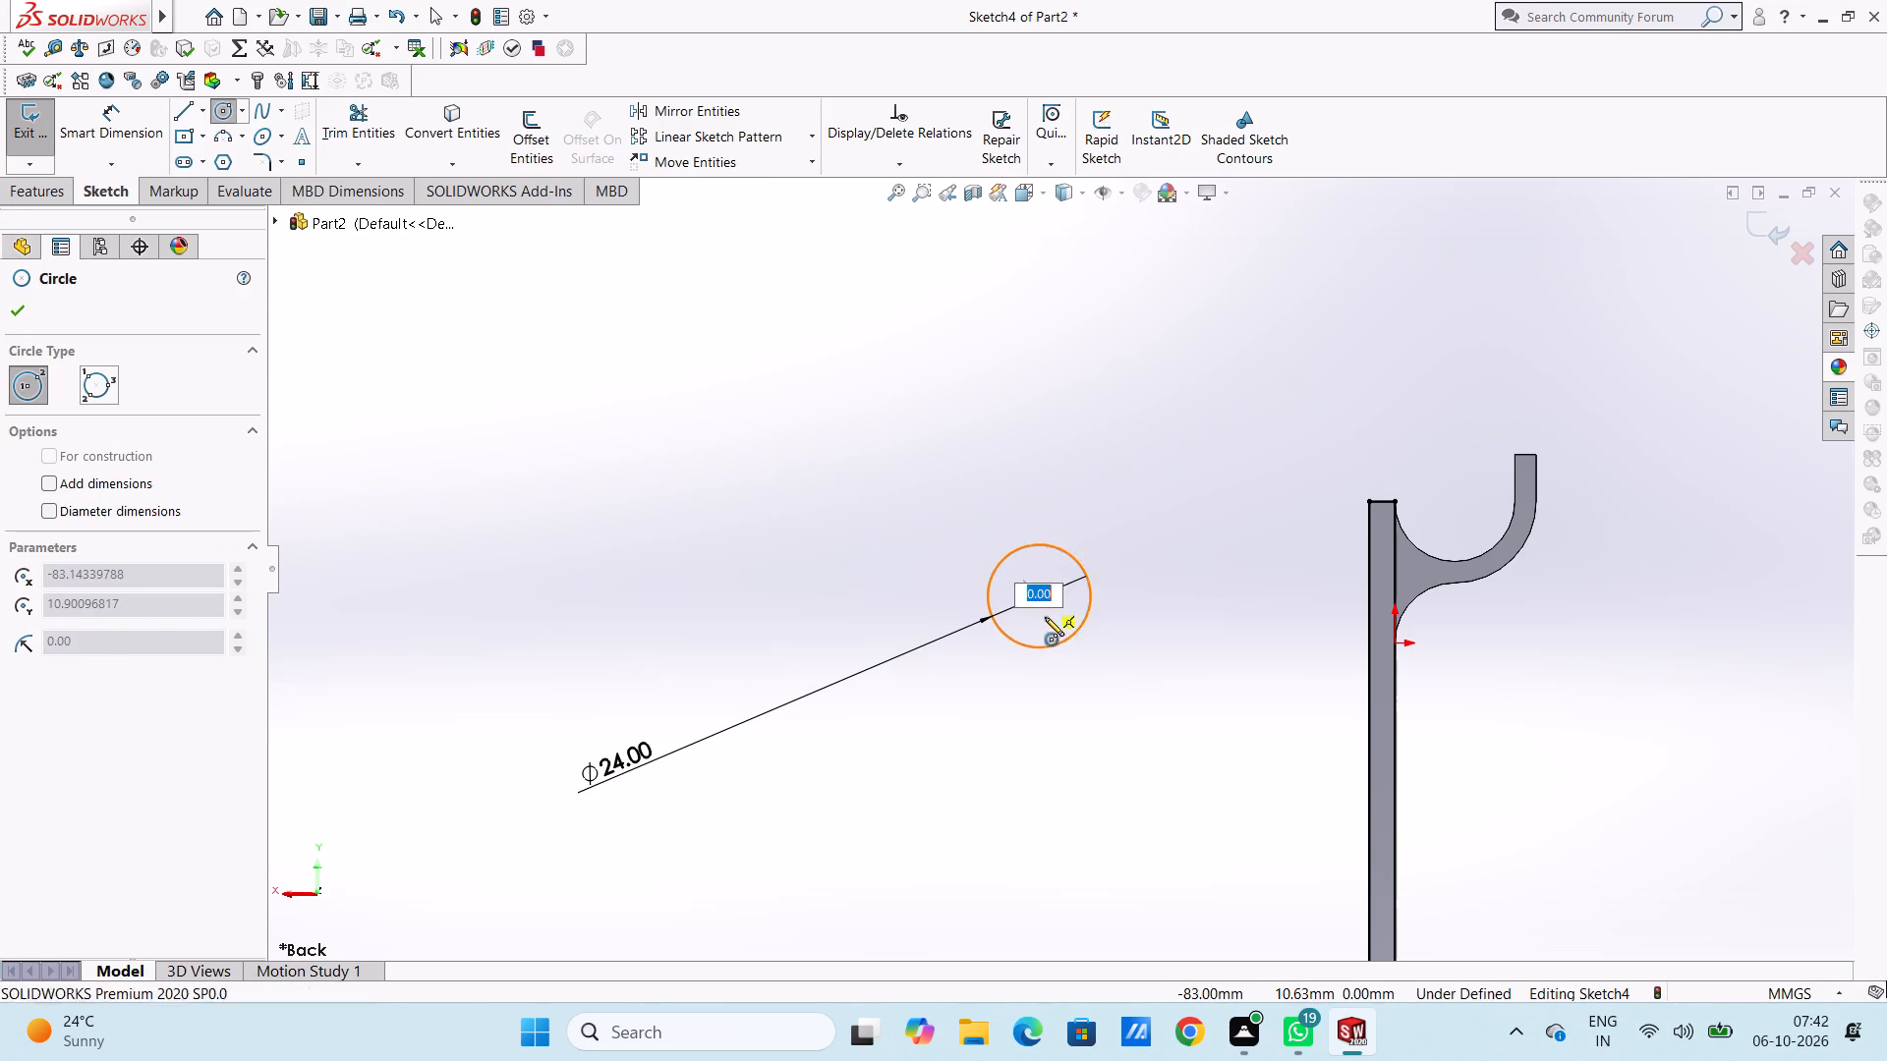
{"action": "left_click", "coordinate": [1050, 631]}
{"action": "left_click", "coordinate": [20, 309]}
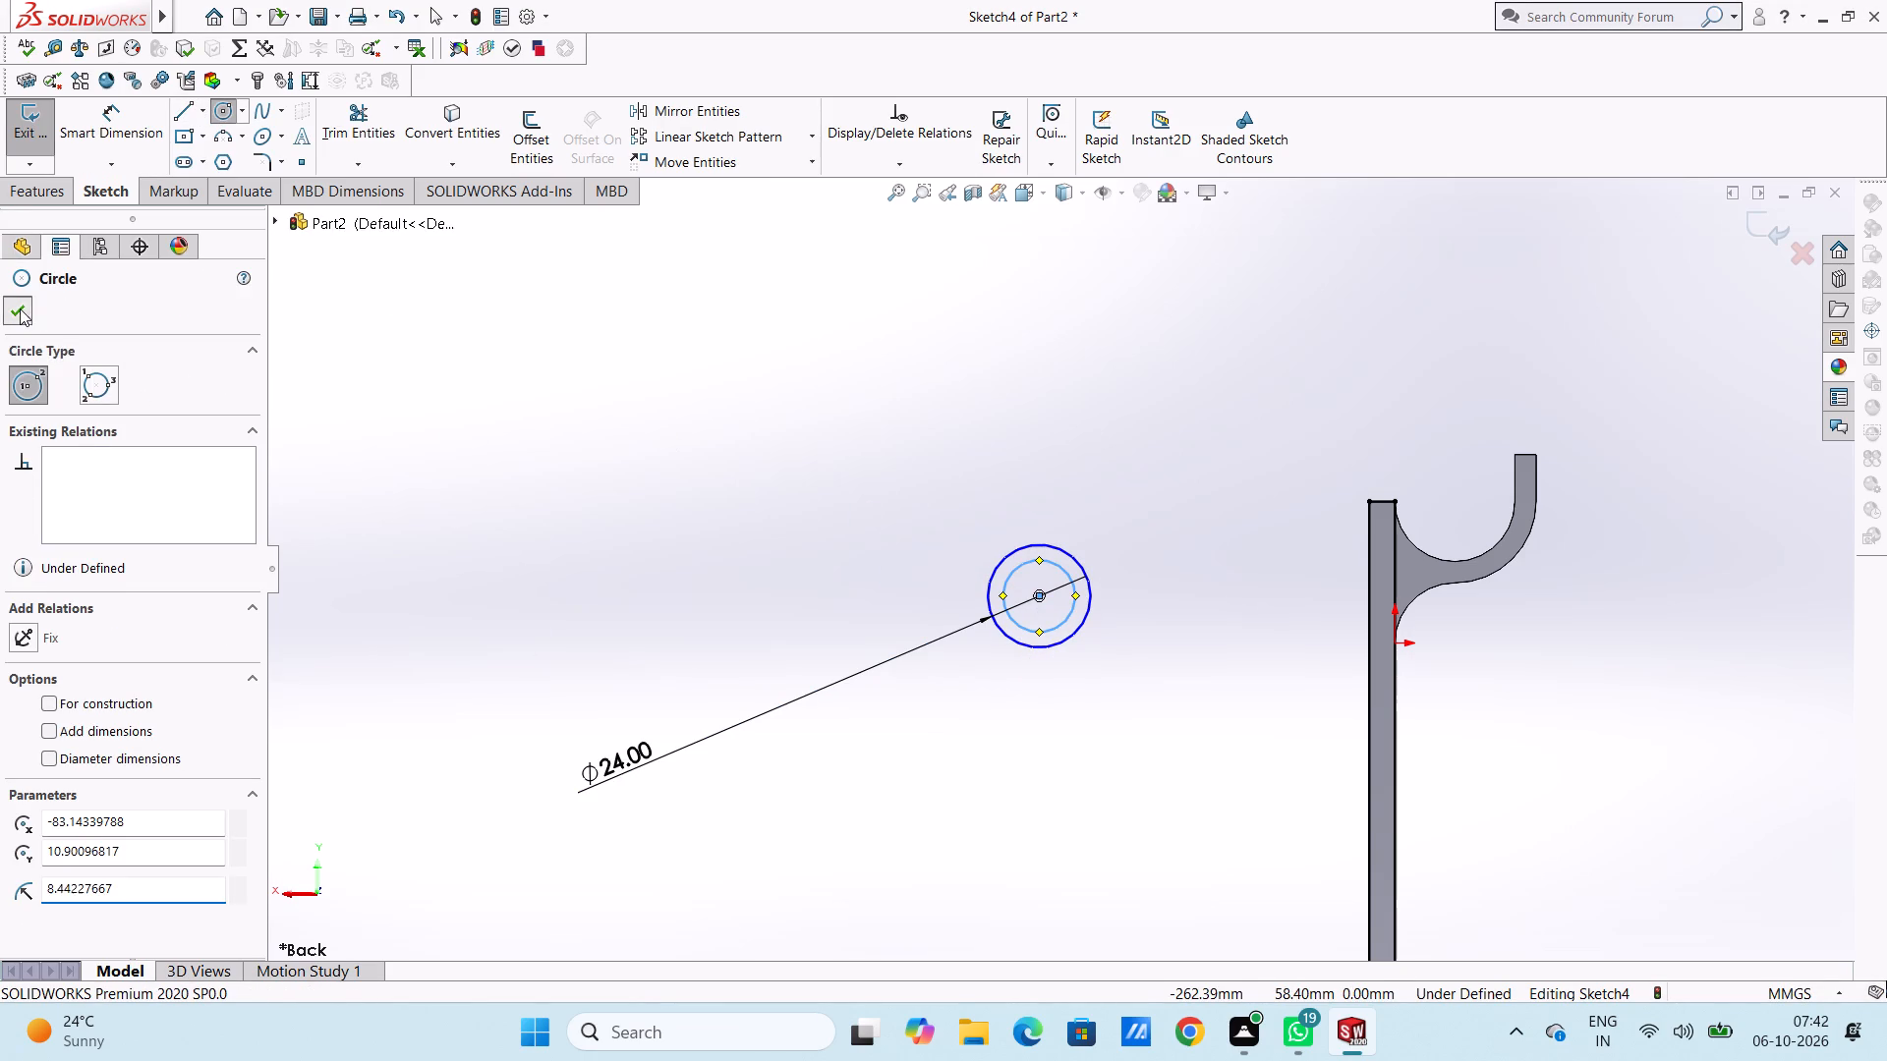
Dimension the new inner circle's diameter at 12 mm.
{"action": "left_click", "coordinate": [118, 139]}
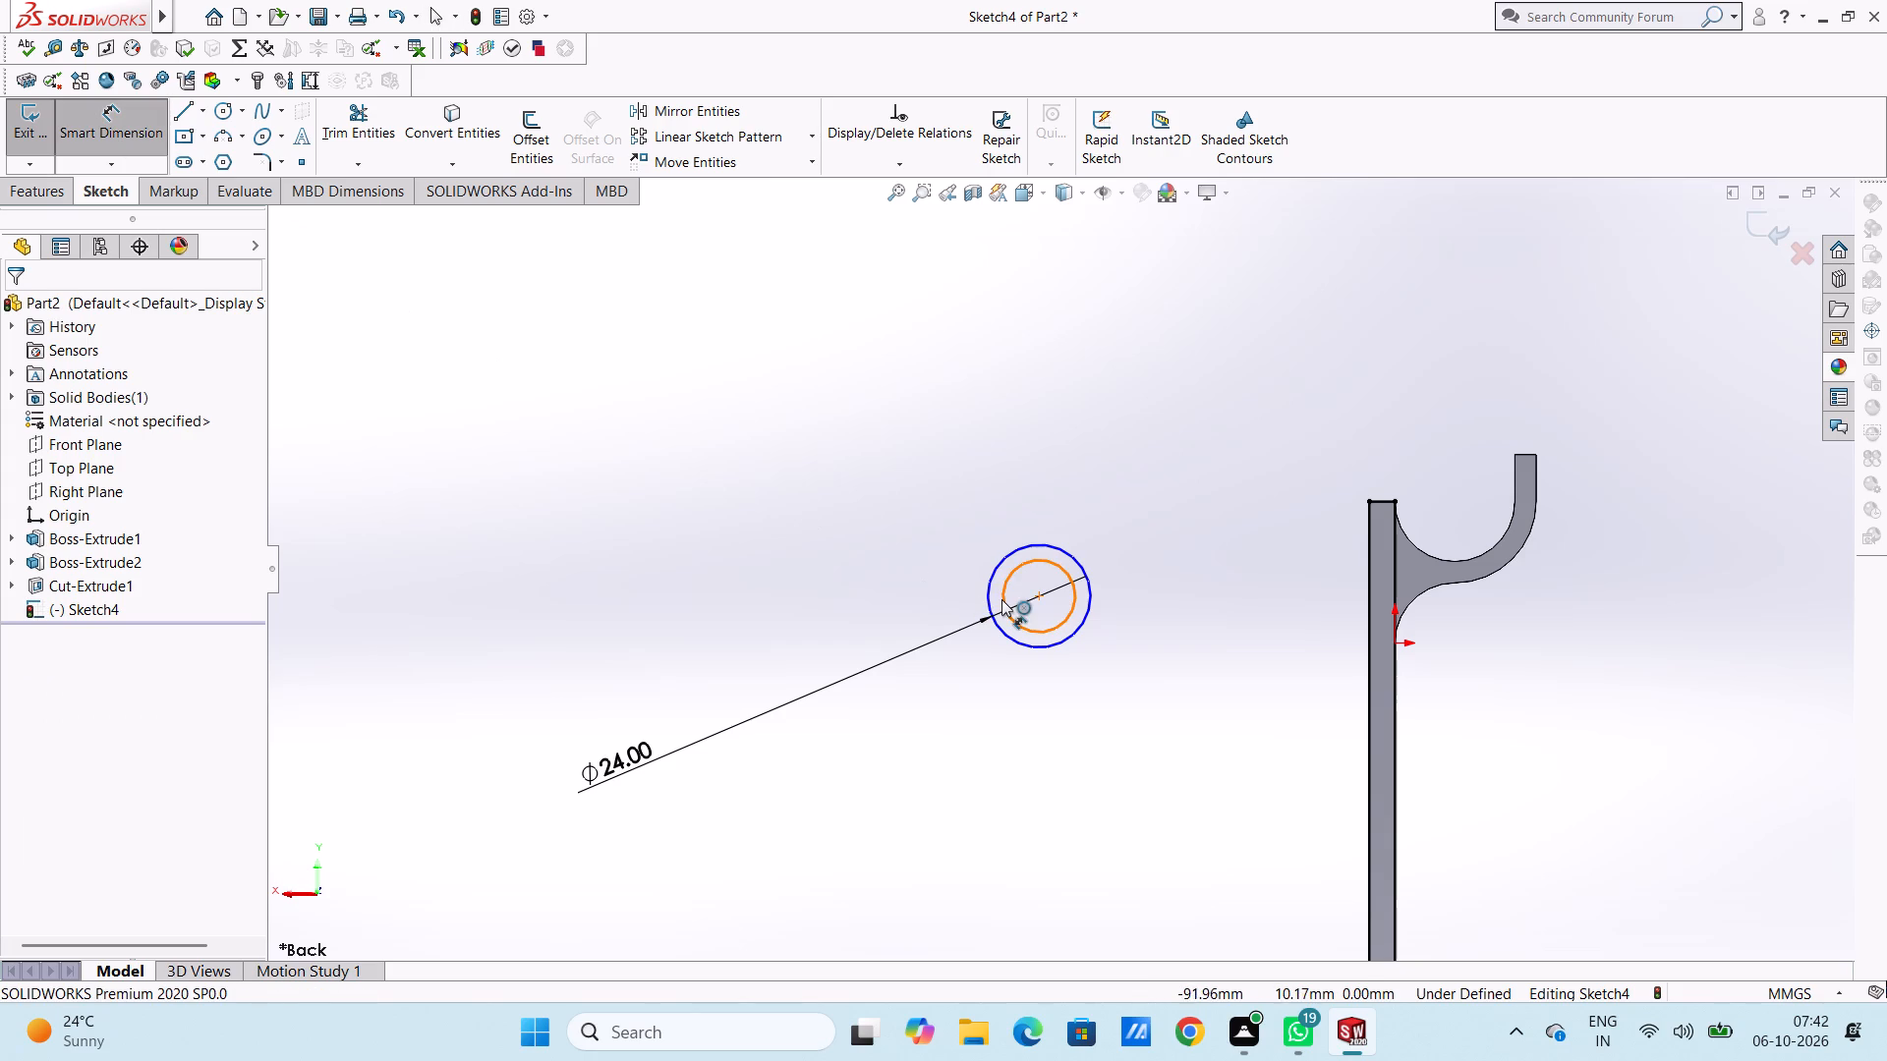
{"action": "left_click", "coordinate": [1001, 599]}
{"action": "left_click", "coordinate": [616, 286]}
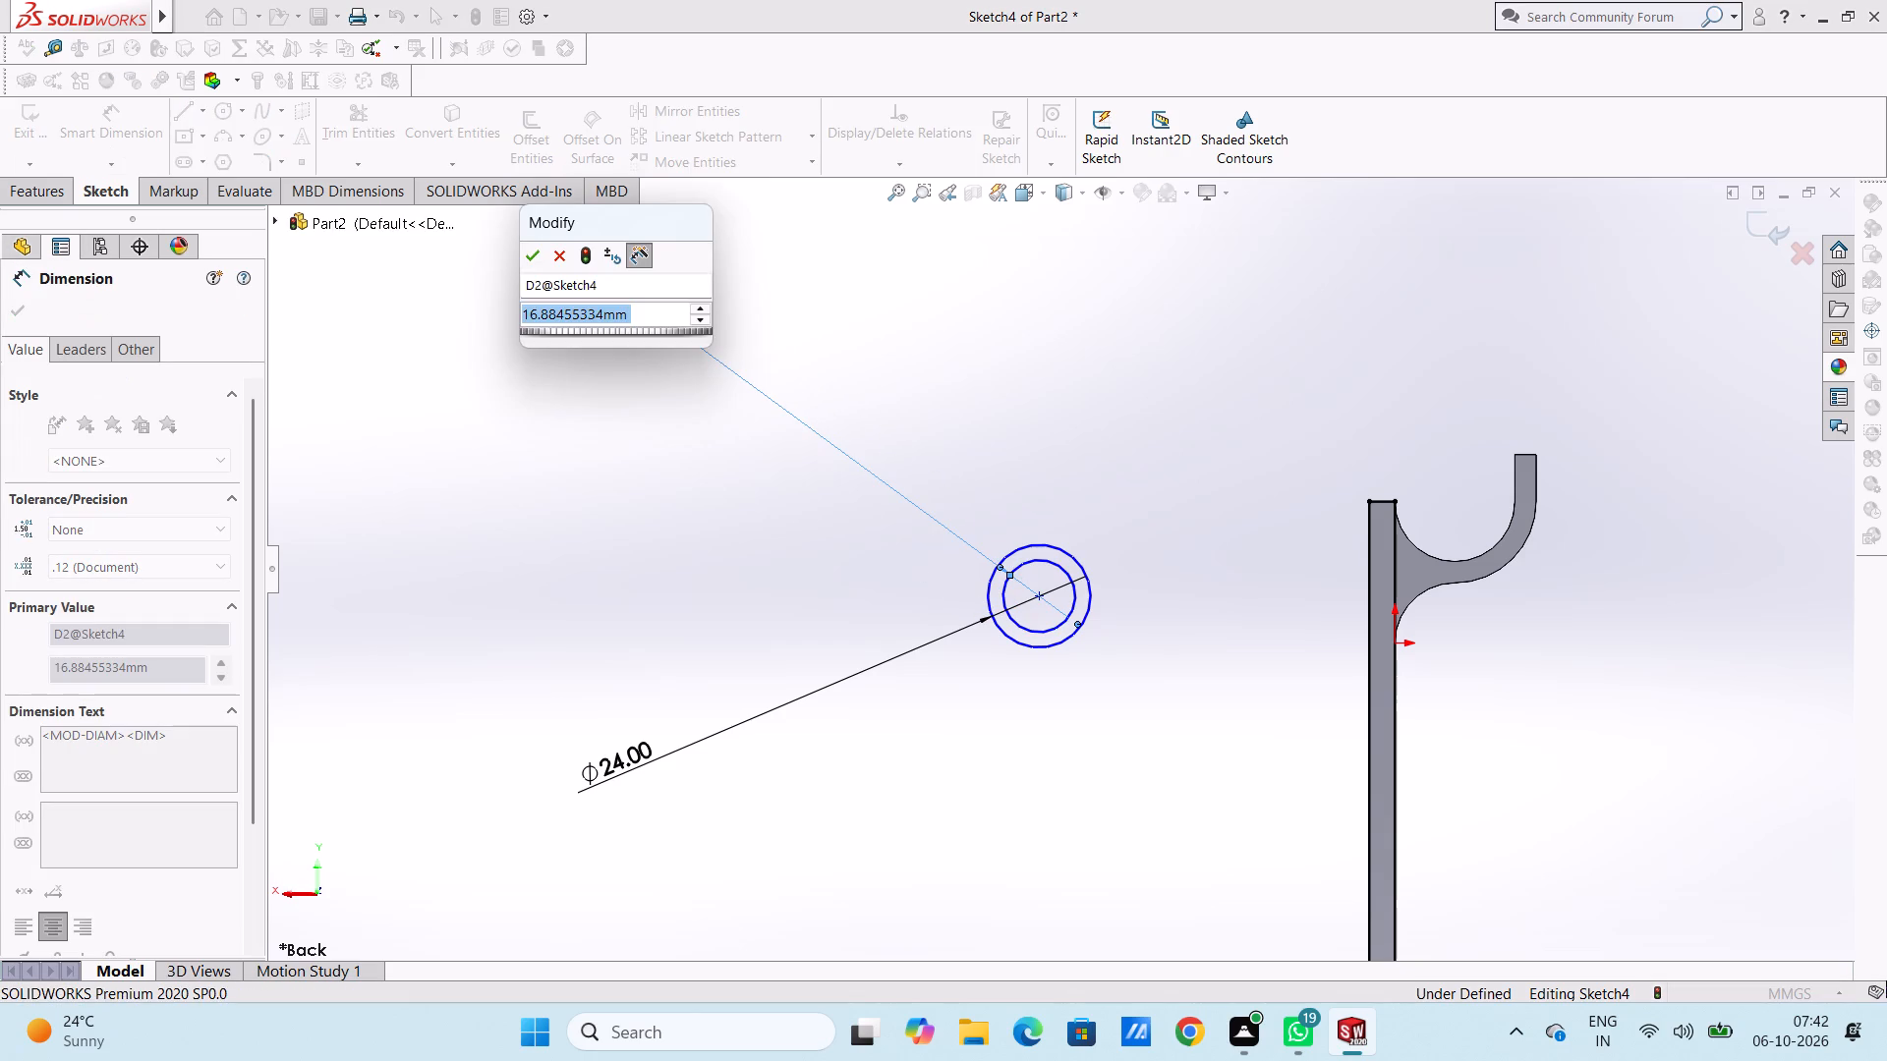
{"action": "type", "text": "12"}
{"action": "key", "text": "Return"}
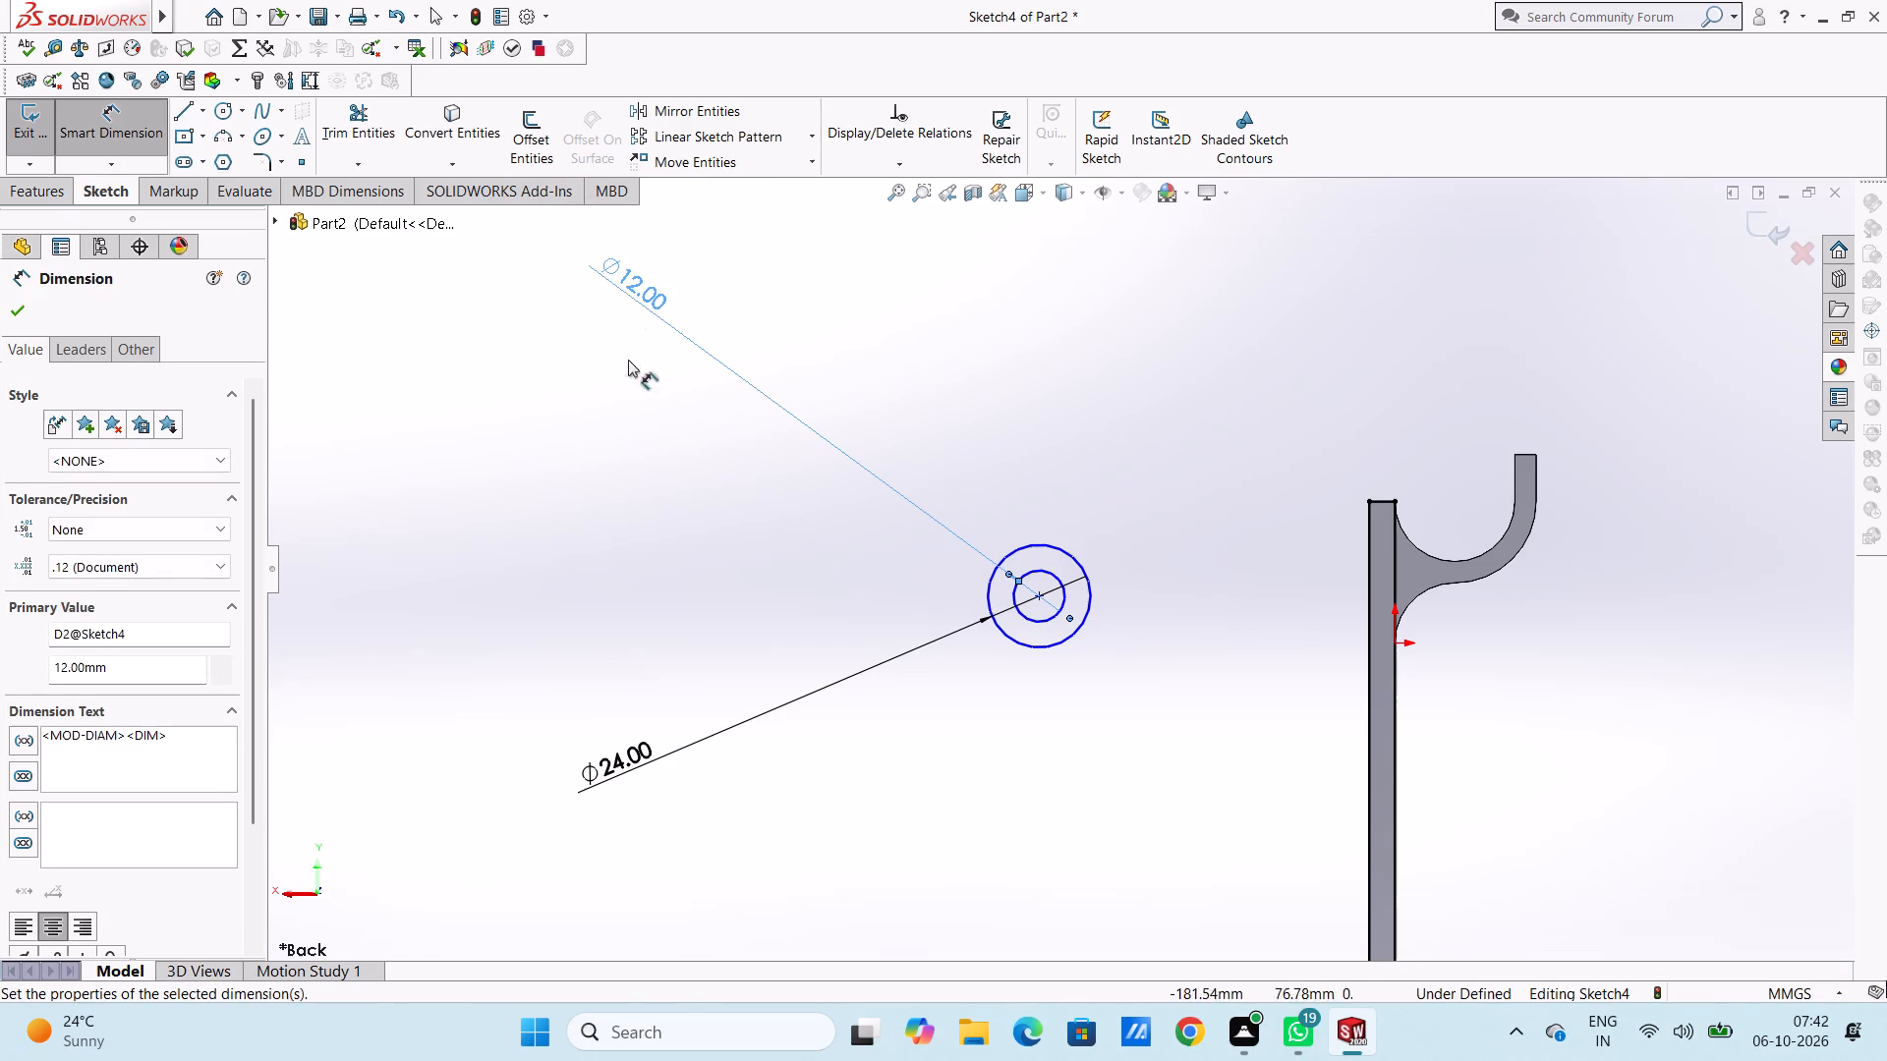
{"action": "left_click", "coordinate": [644, 431]}
{"action": "scroll", "coordinate": [1162, 833], "scroll_direction": "up", "scroll_amount": 5}
{"action": "scroll", "coordinate": [1111, 626], "scroll_direction": "down", "scroll_amount": 1}
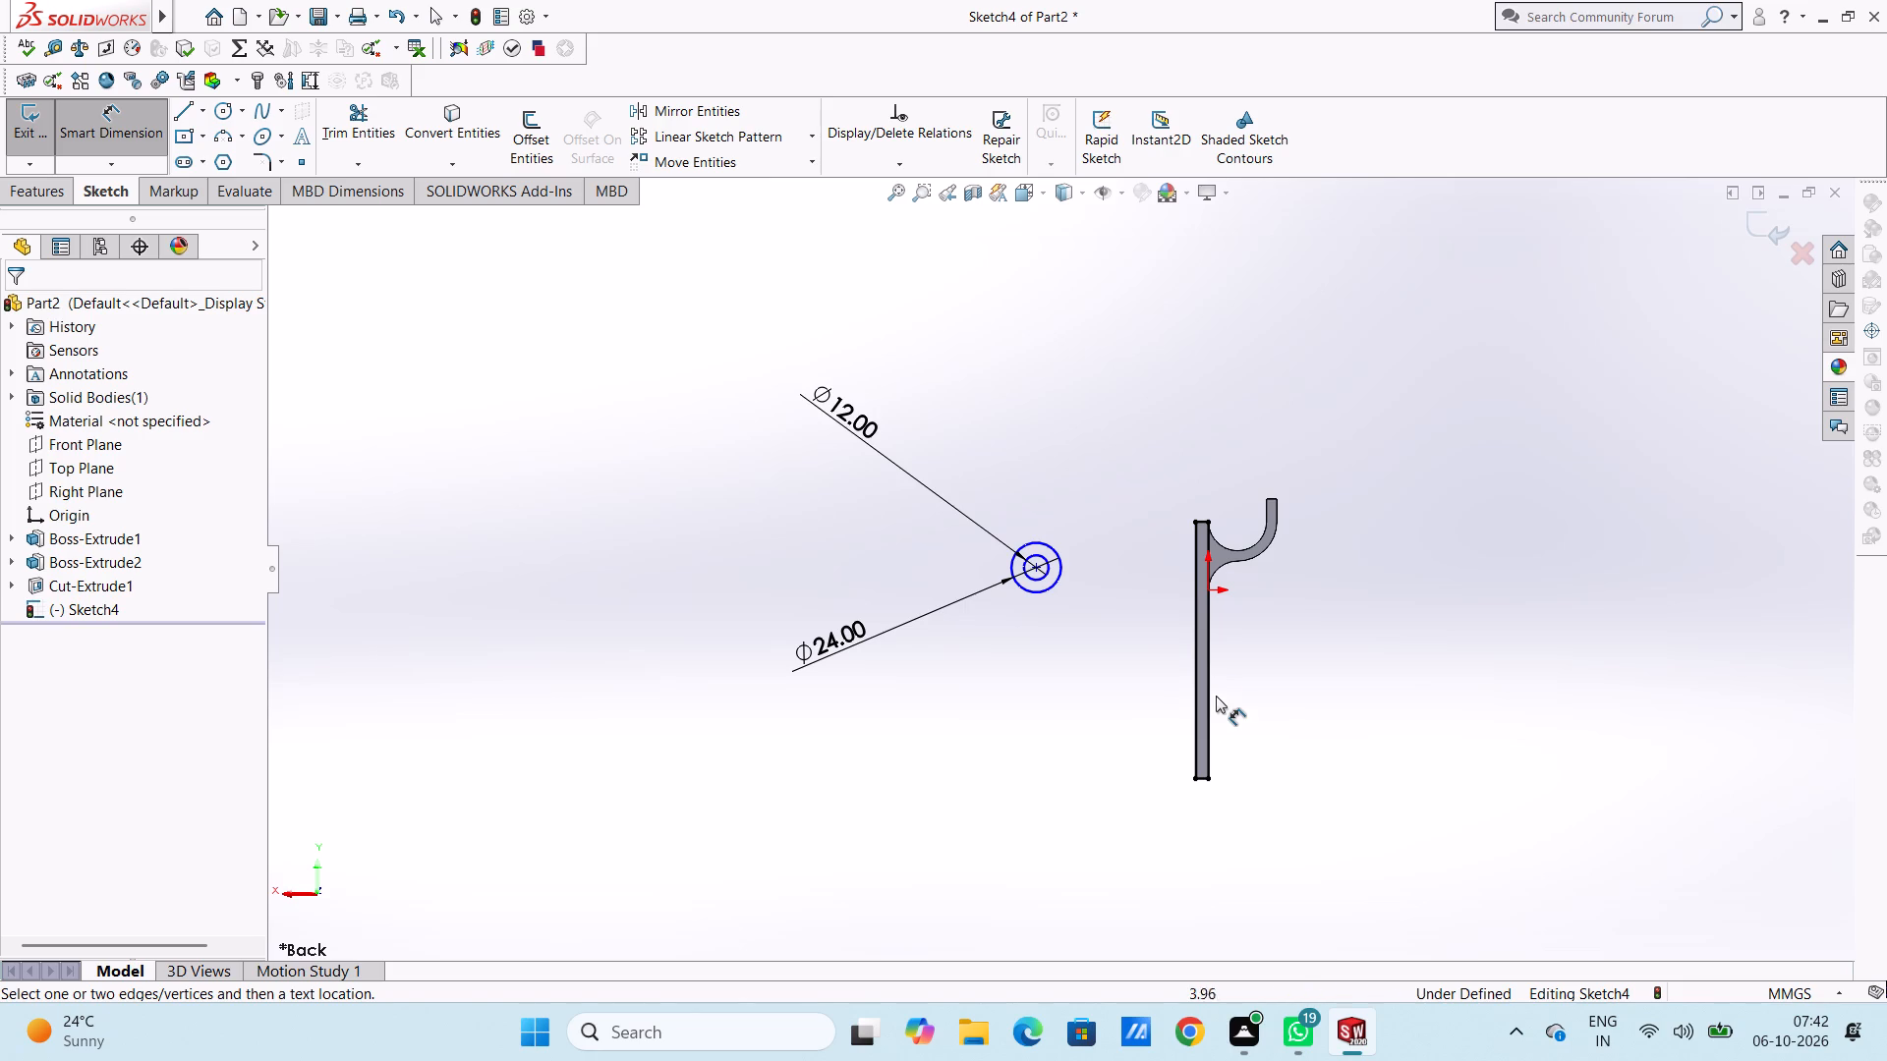
{"action": "scroll", "coordinate": [1210, 669], "scroll_direction": "down", "scroll_amount": 5}
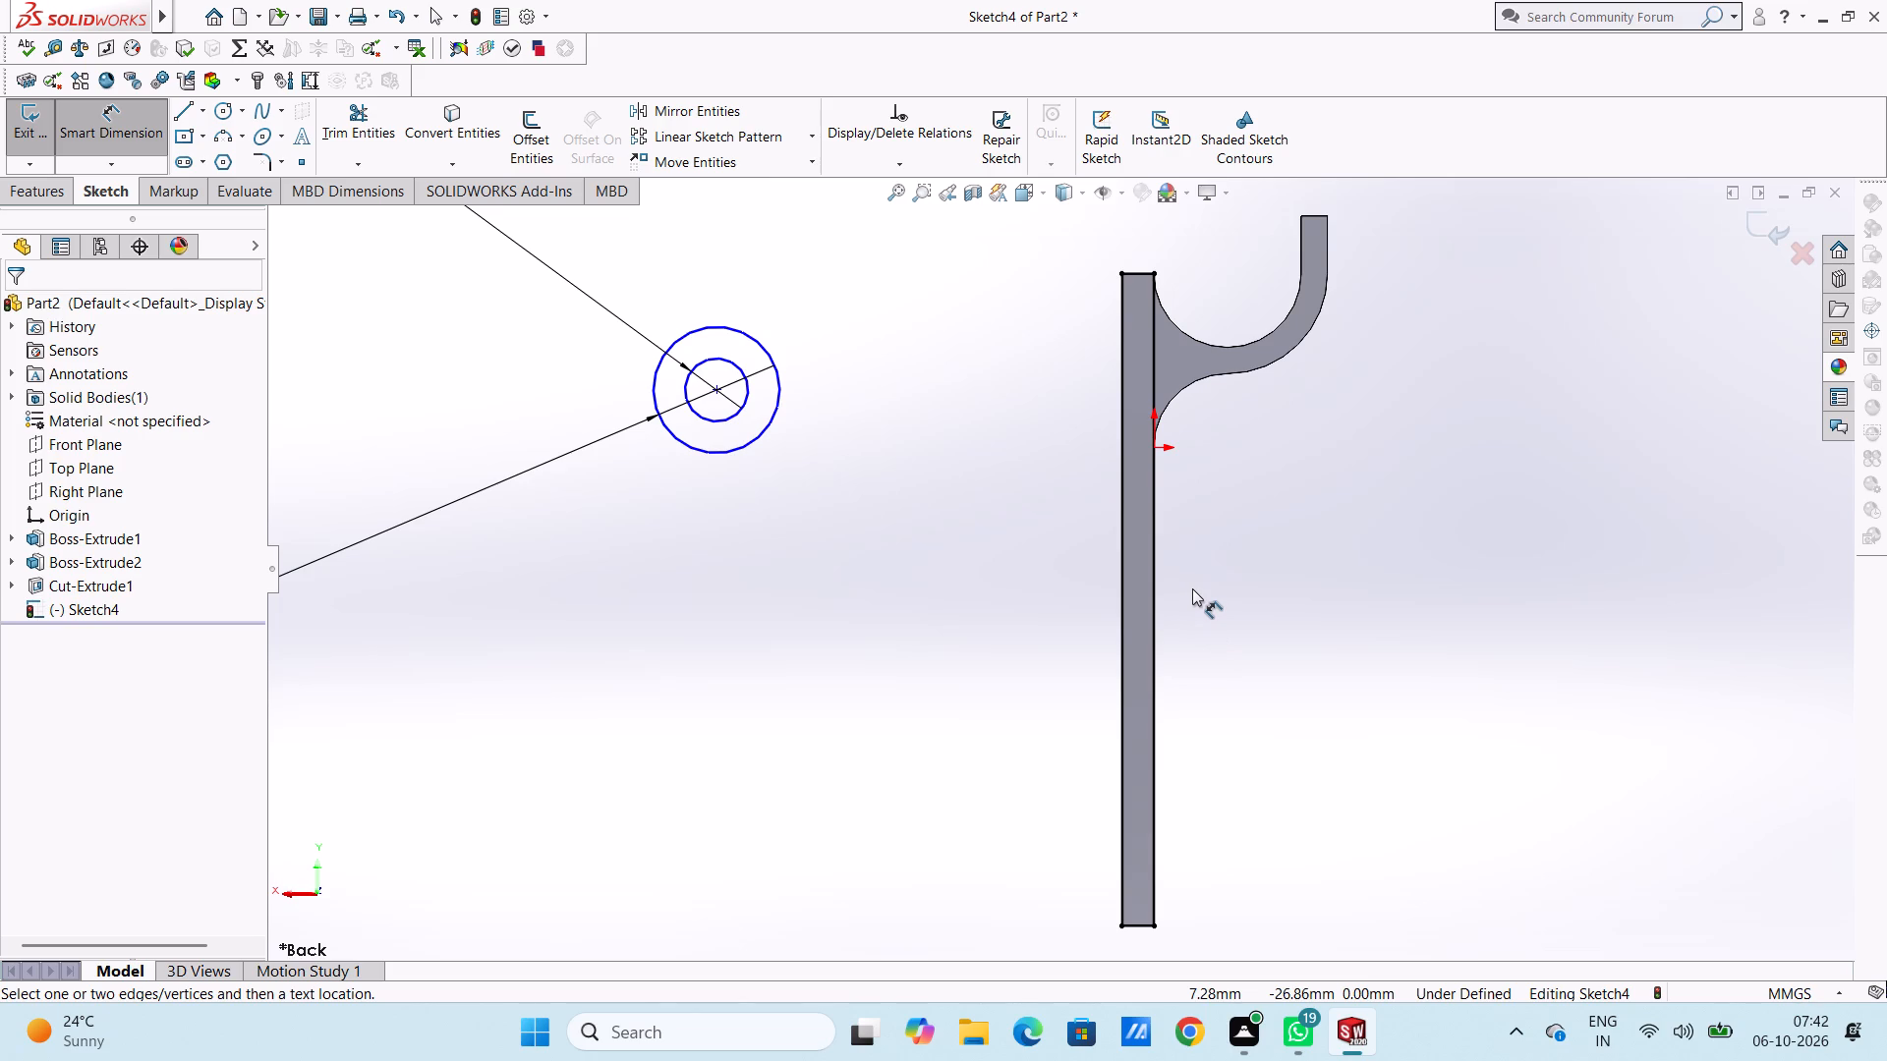
{"action": "key", "text": "Escape"}
{"action": "key", "text": "Escape"}
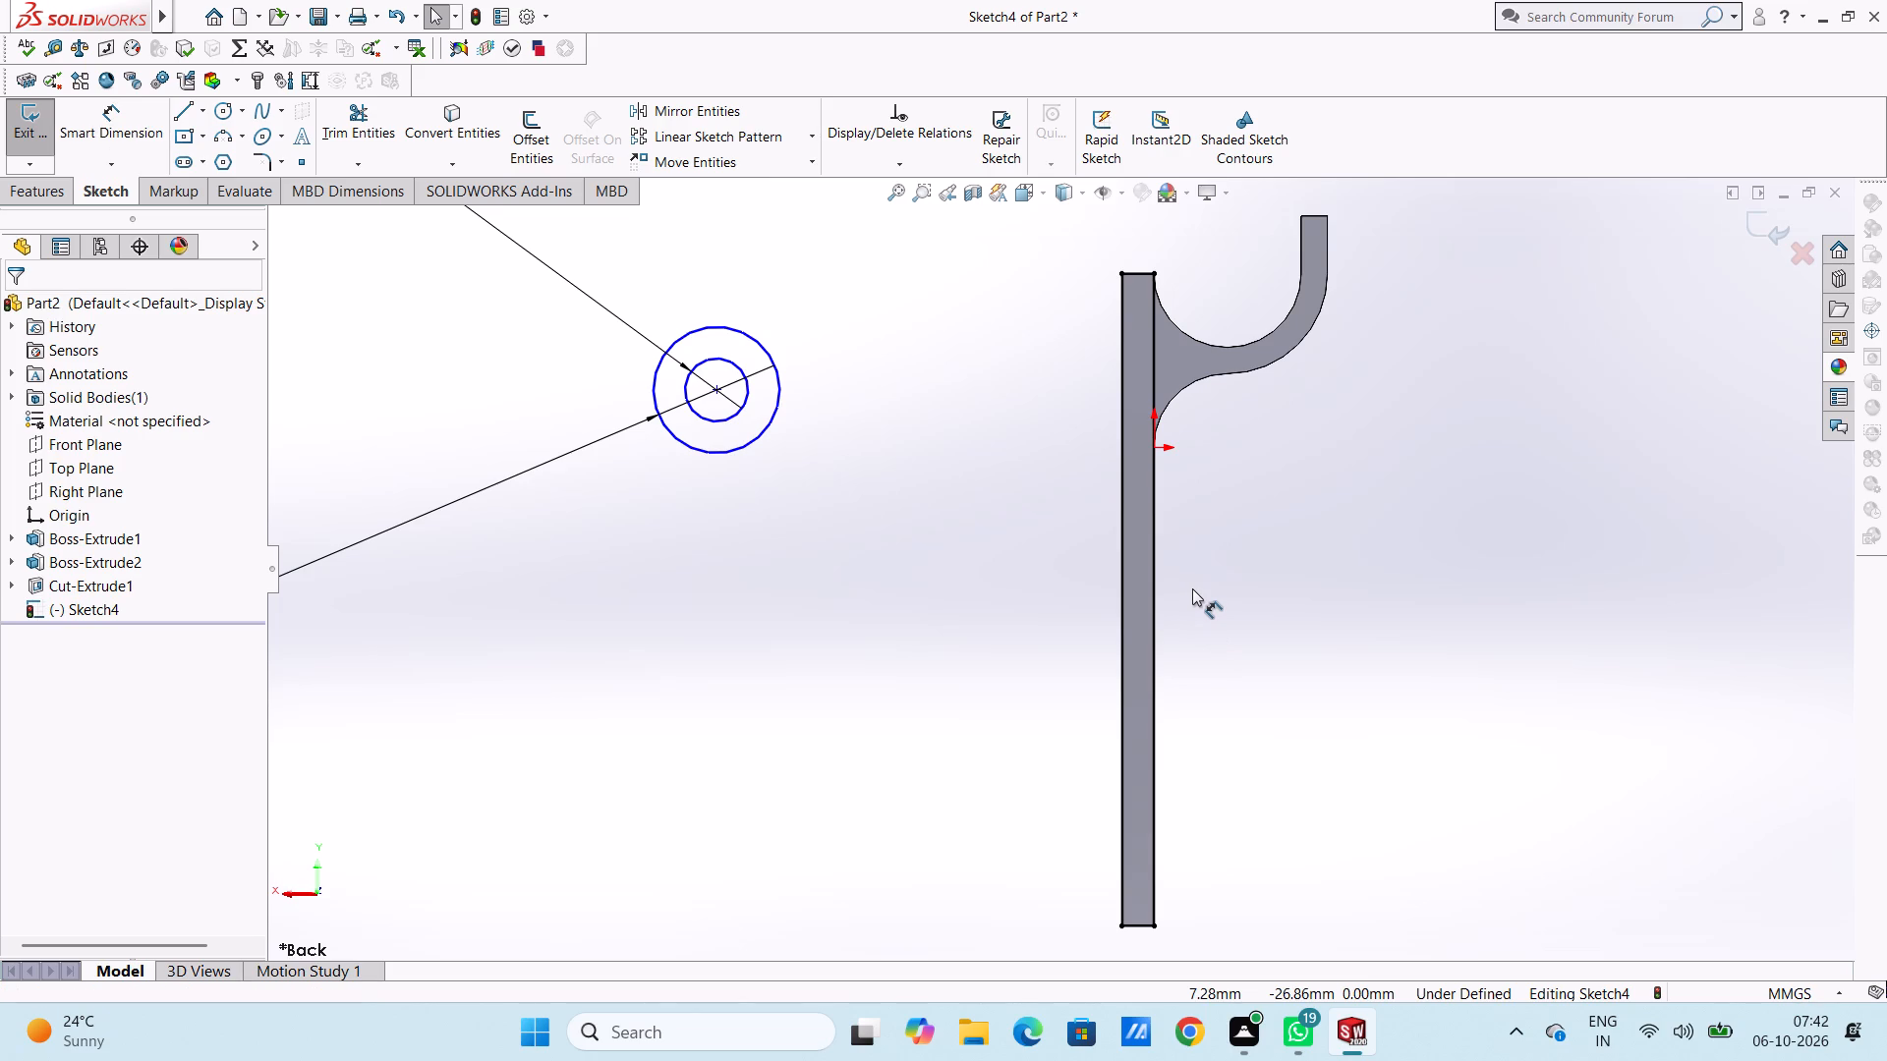
Sketch two concentric circles, about 23.9 mm and 12.7 mm in radius, vertically aligned below the existing circle pair.
{"action": "scroll", "coordinate": [1192, 588], "scroll_direction": "up", "scroll_amount": 4}
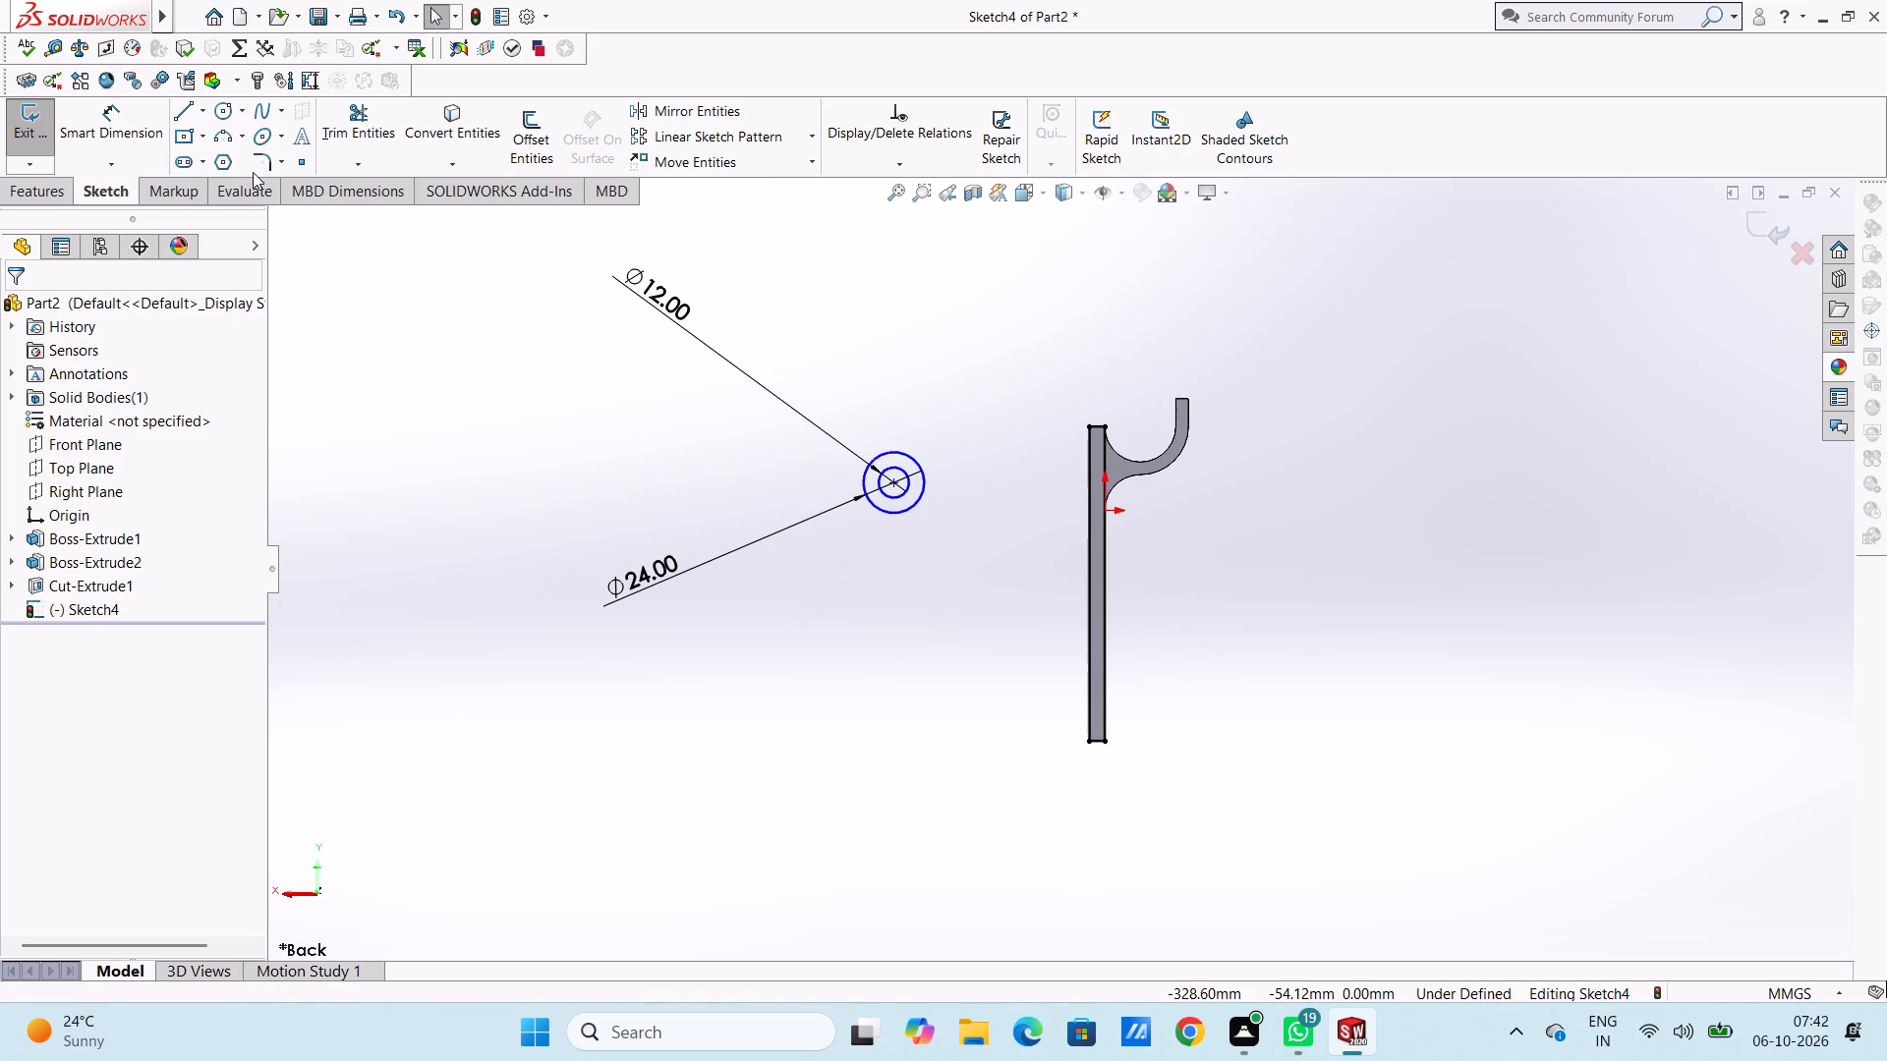
{"action": "left_click", "coordinate": [216, 105]}
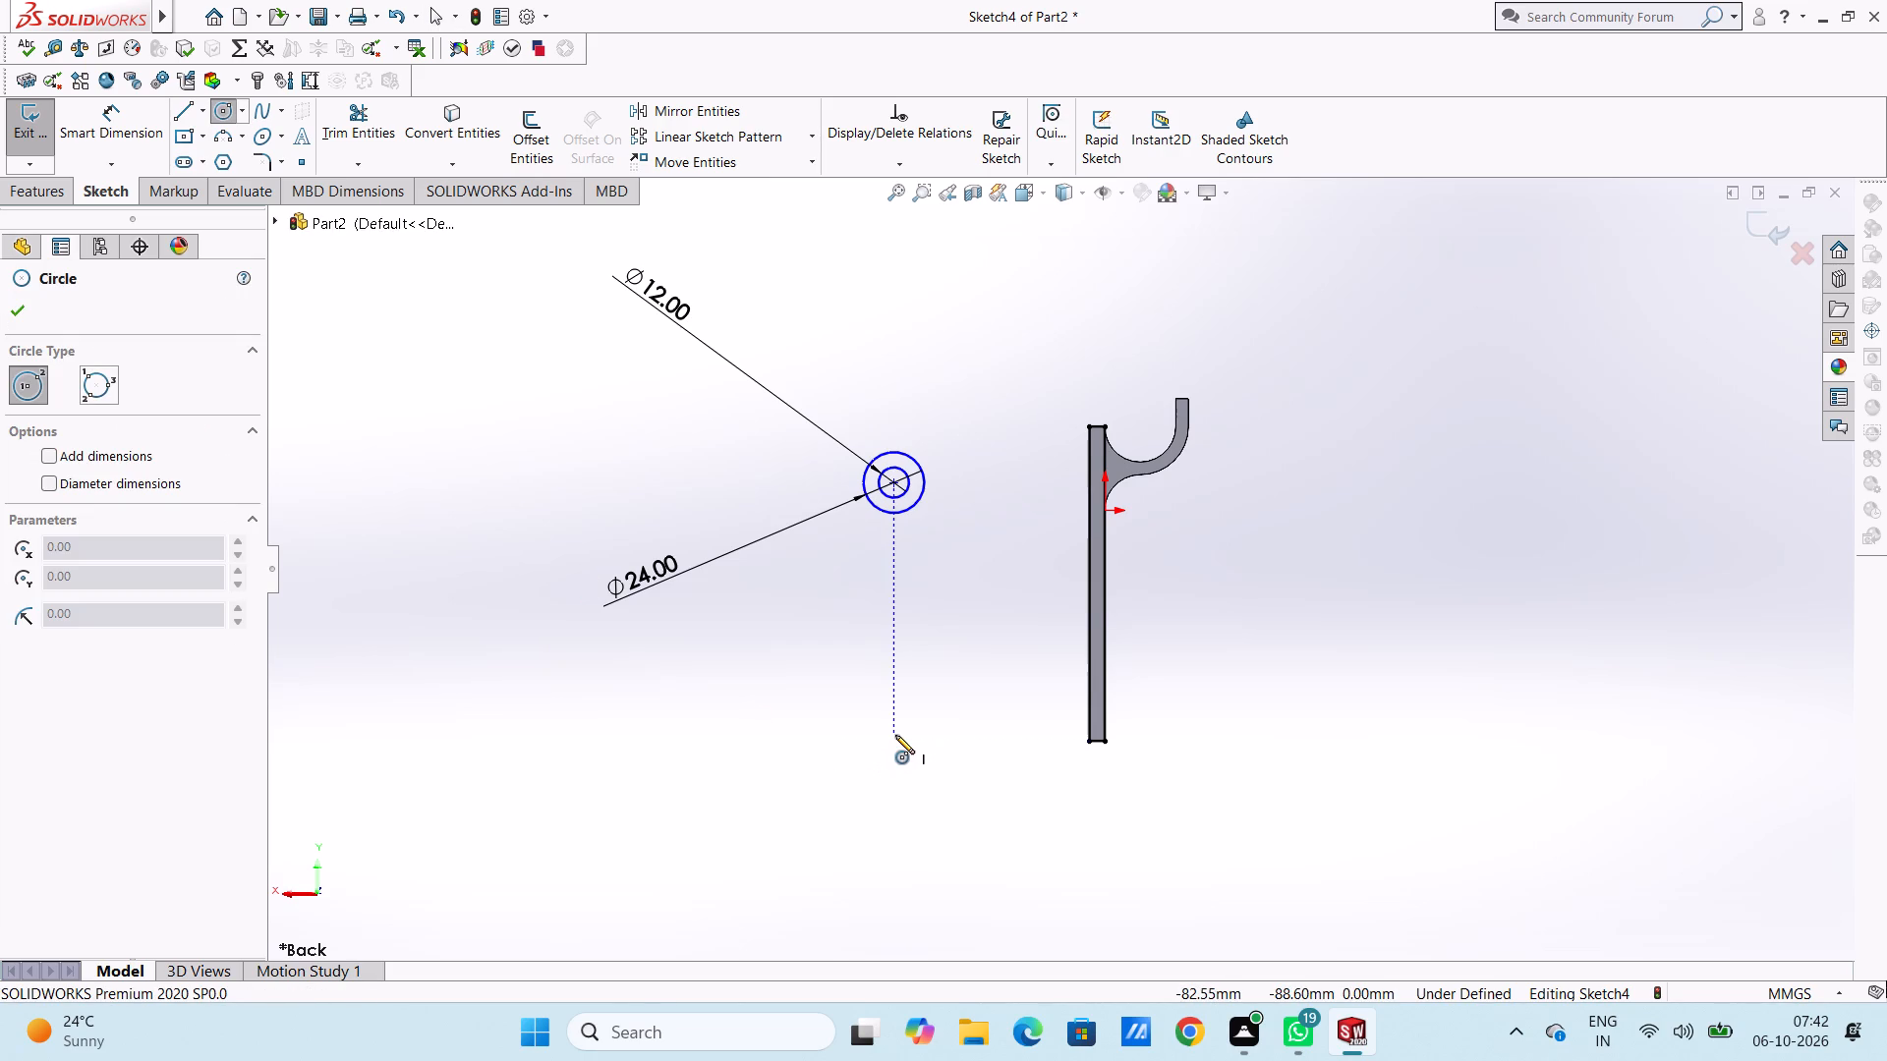
{"action": "left_click", "coordinate": [894, 709]}
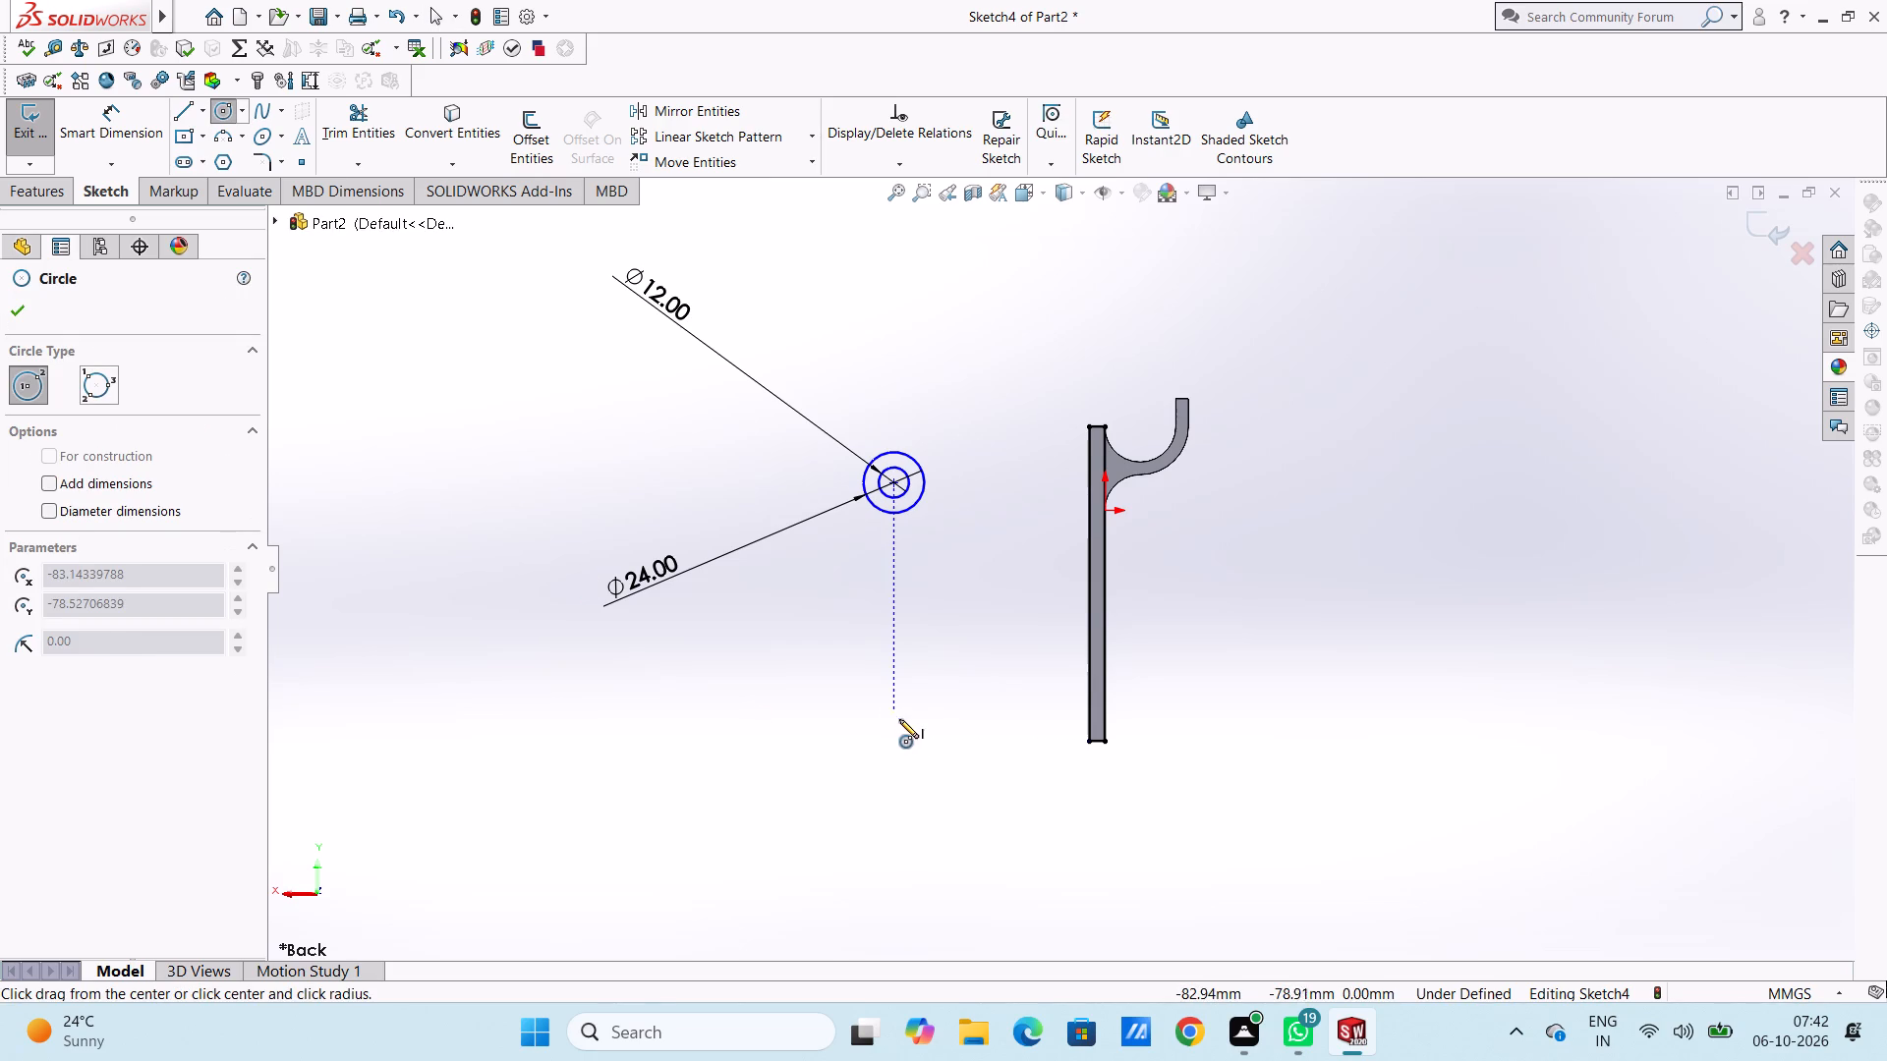
{"action": "left_click", "coordinate": [908, 768]}
{"action": "left_click", "coordinate": [888, 703]}
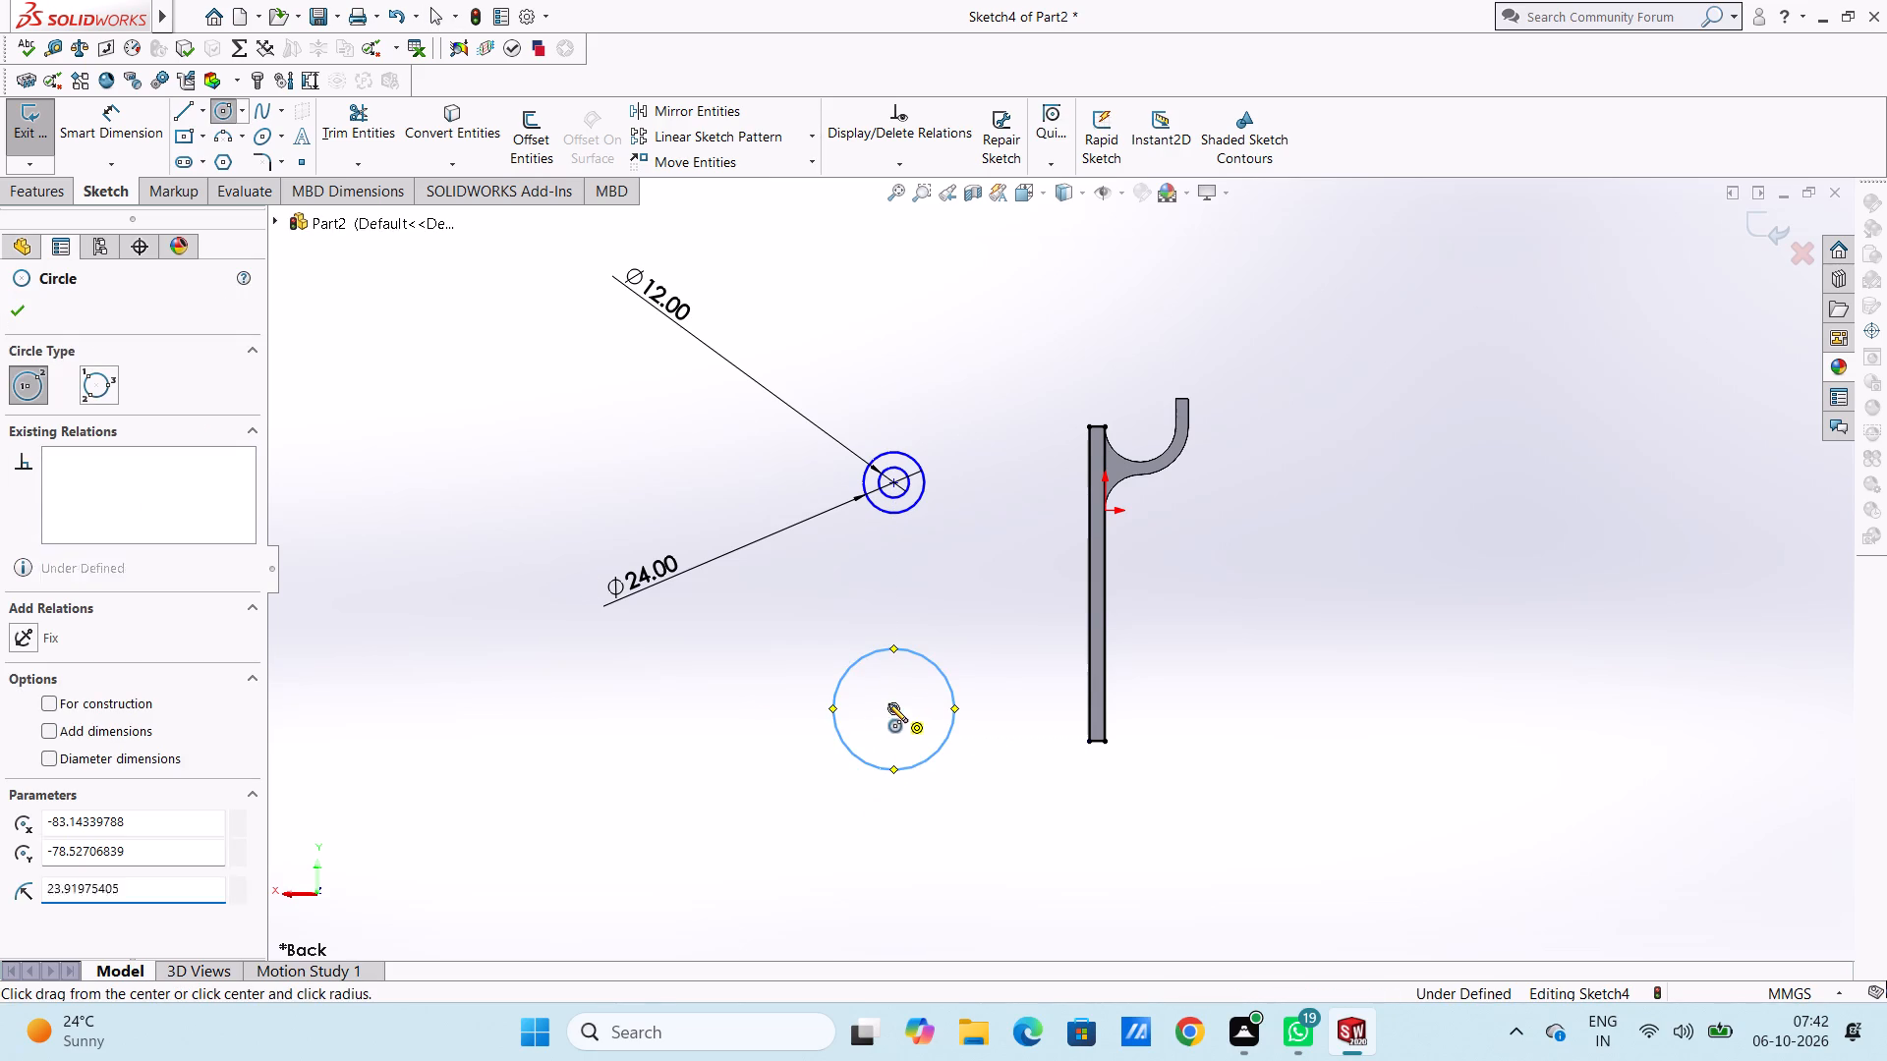
{"action": "left_click", "coordinate": [900, 741]}
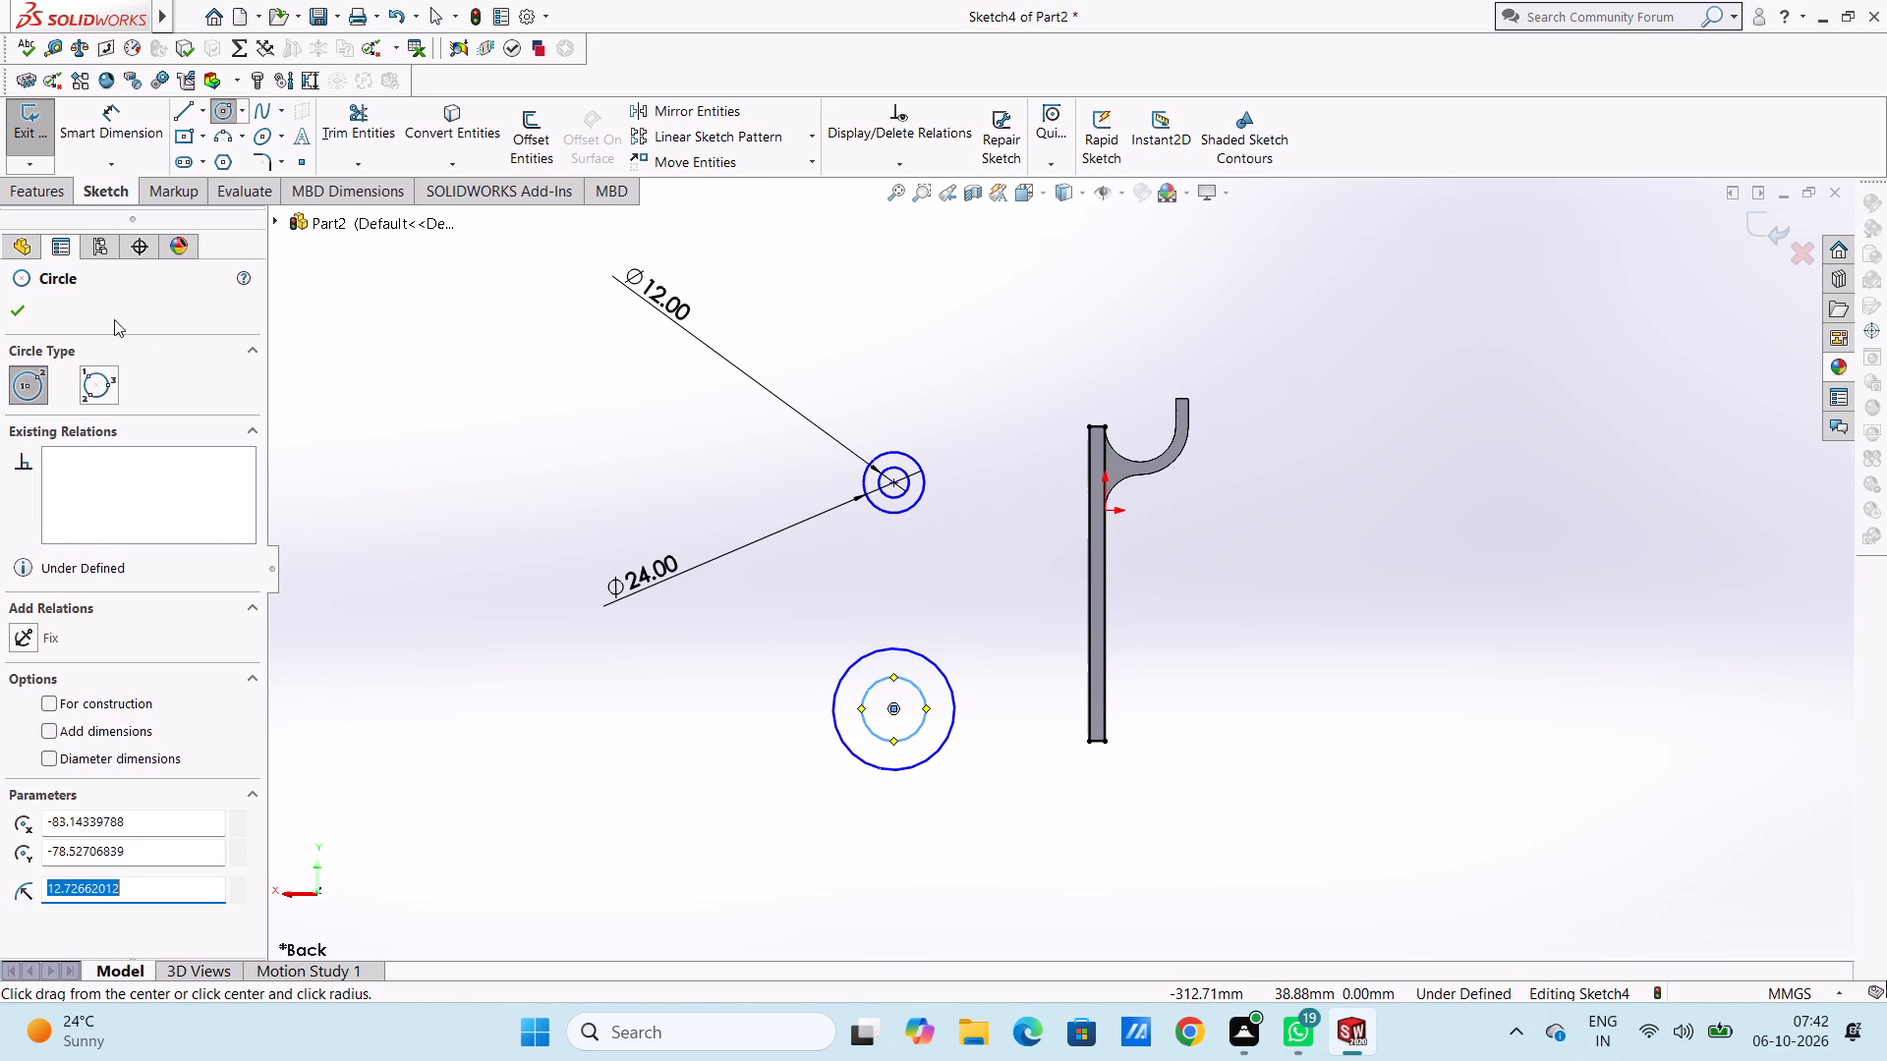
{"action": "left_click", "coordinate": [19, 312]}
Dimension the larger circle of the lower pair at 24 mm diameter.
{"action": "left_click", "coordinate": [114, 136]}
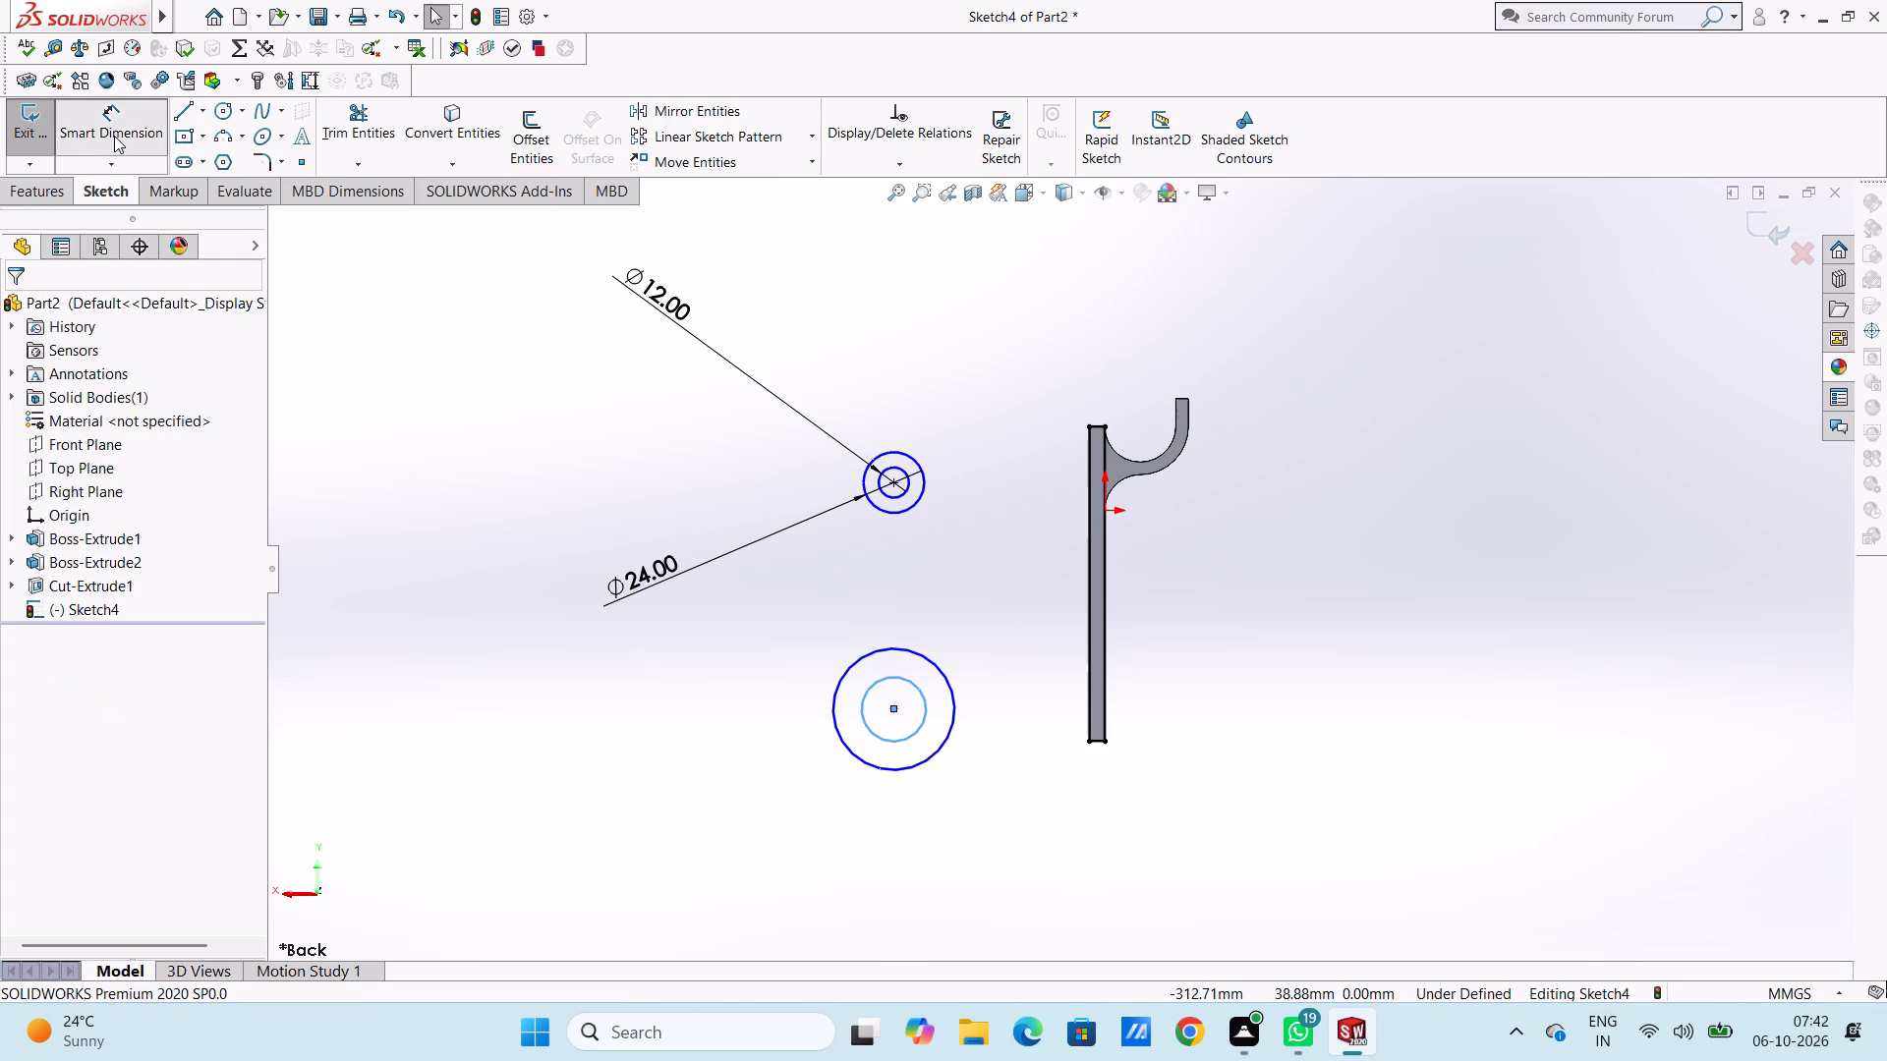
{"action": "scroll", "coordinate": [659, 576], "scroll_direction": "up", "scroll_amount": 3}
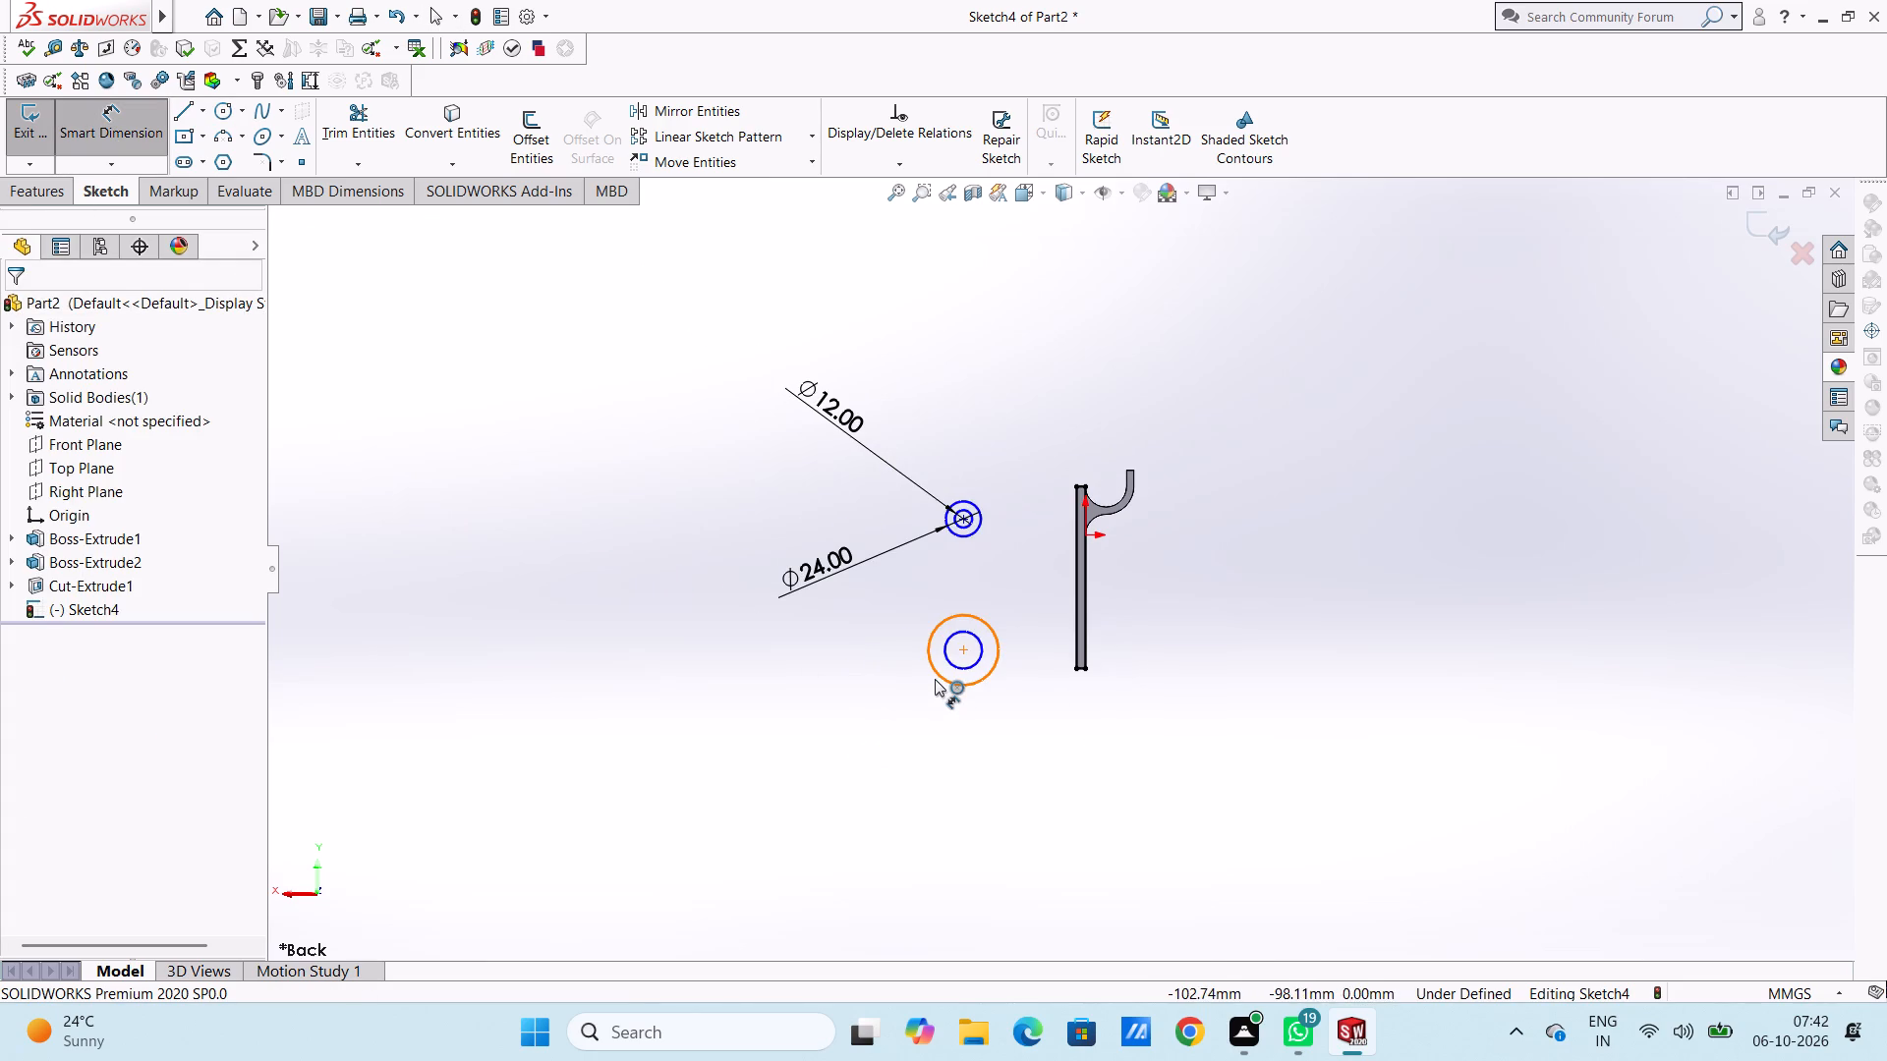
{"action": "left_click", "coordinate": [935, 679]}
{"action": "left_click", "coordinate": [690, 820]}
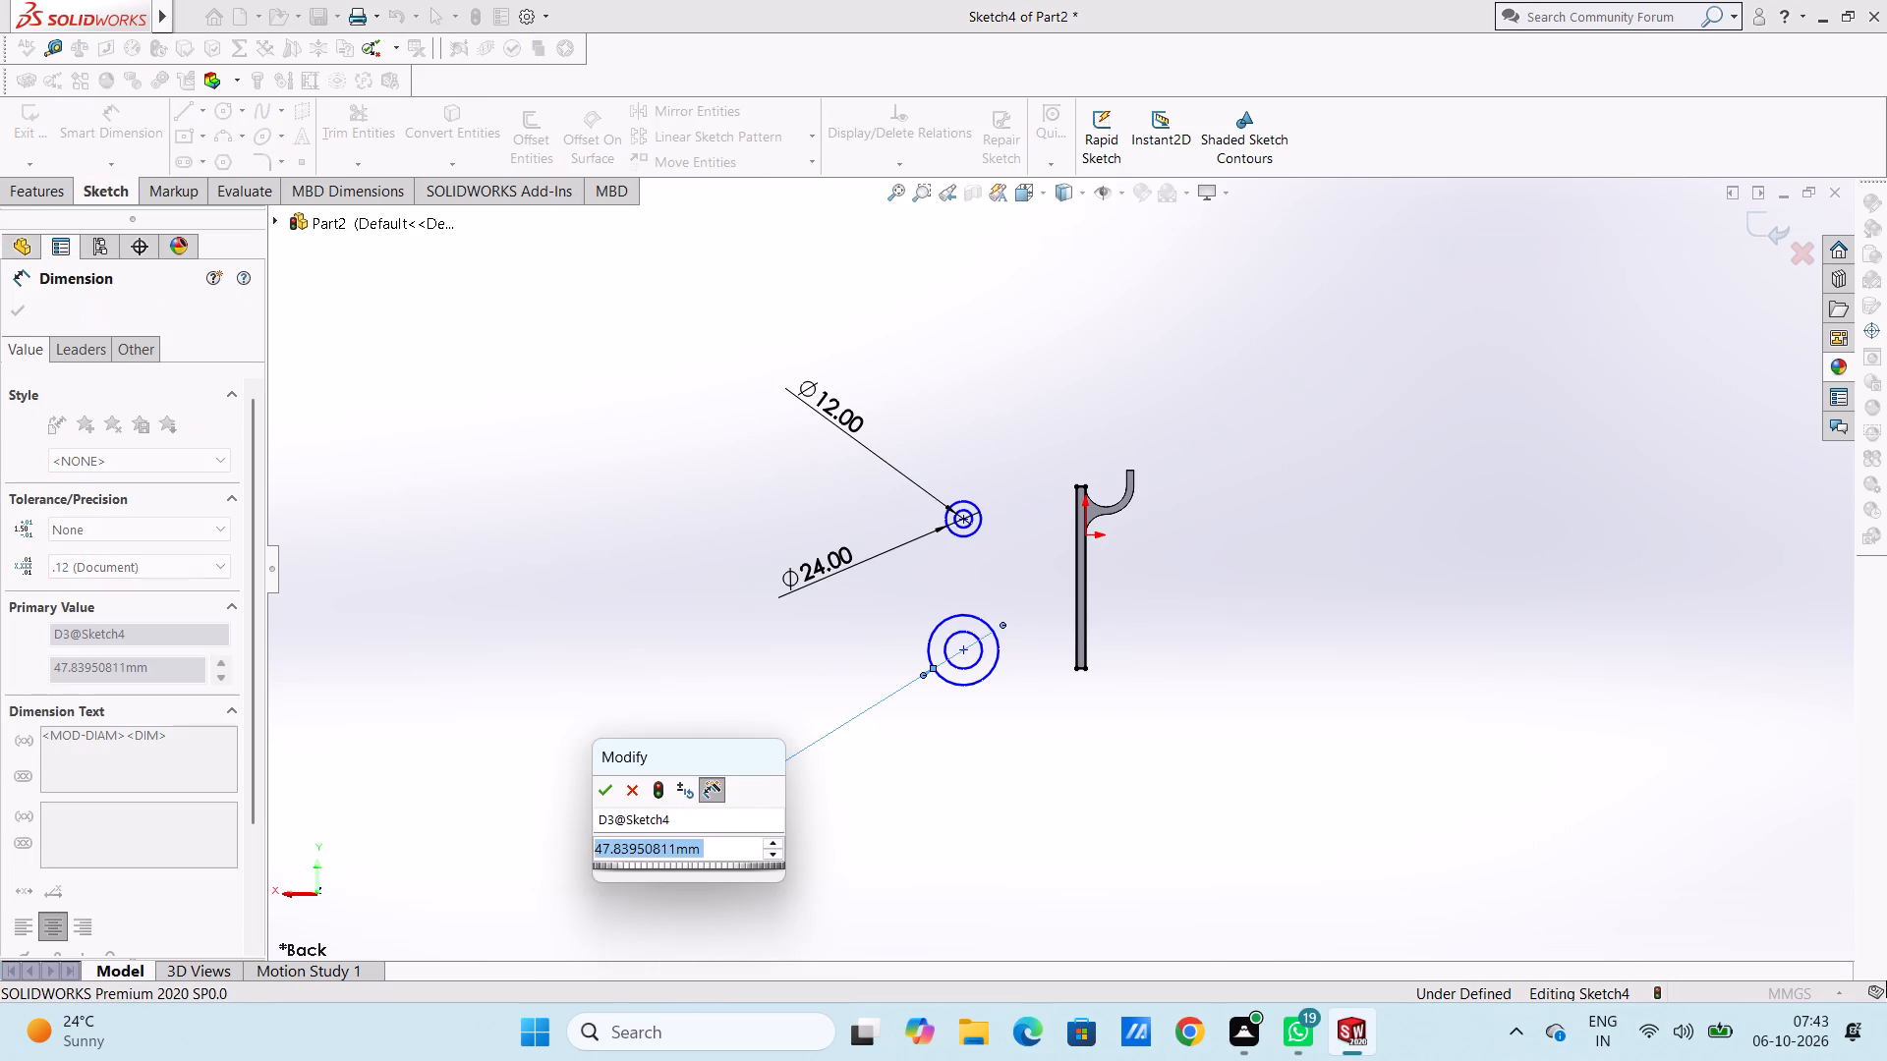
{"action": "type", "text": "24"}
{"action": "key", "text": "Return"}
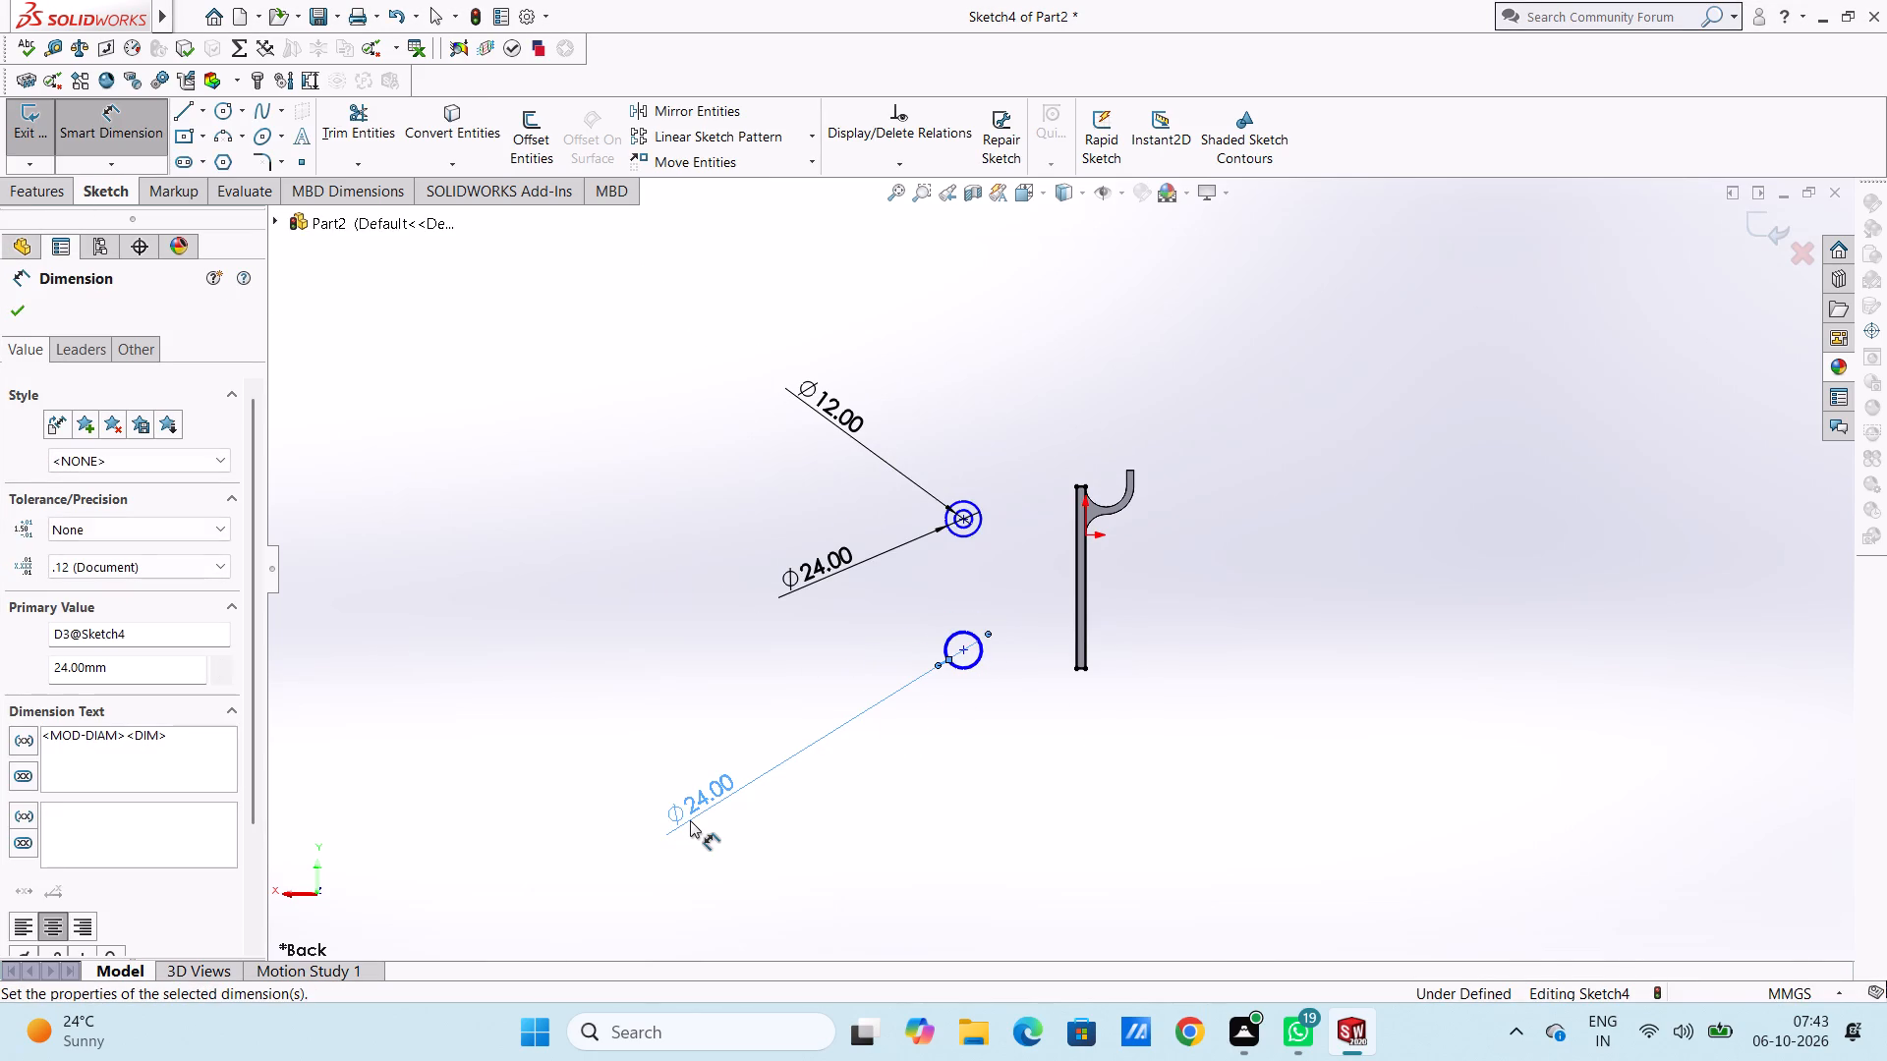
{"action": "left_click", "coordinate": [768, 691]}
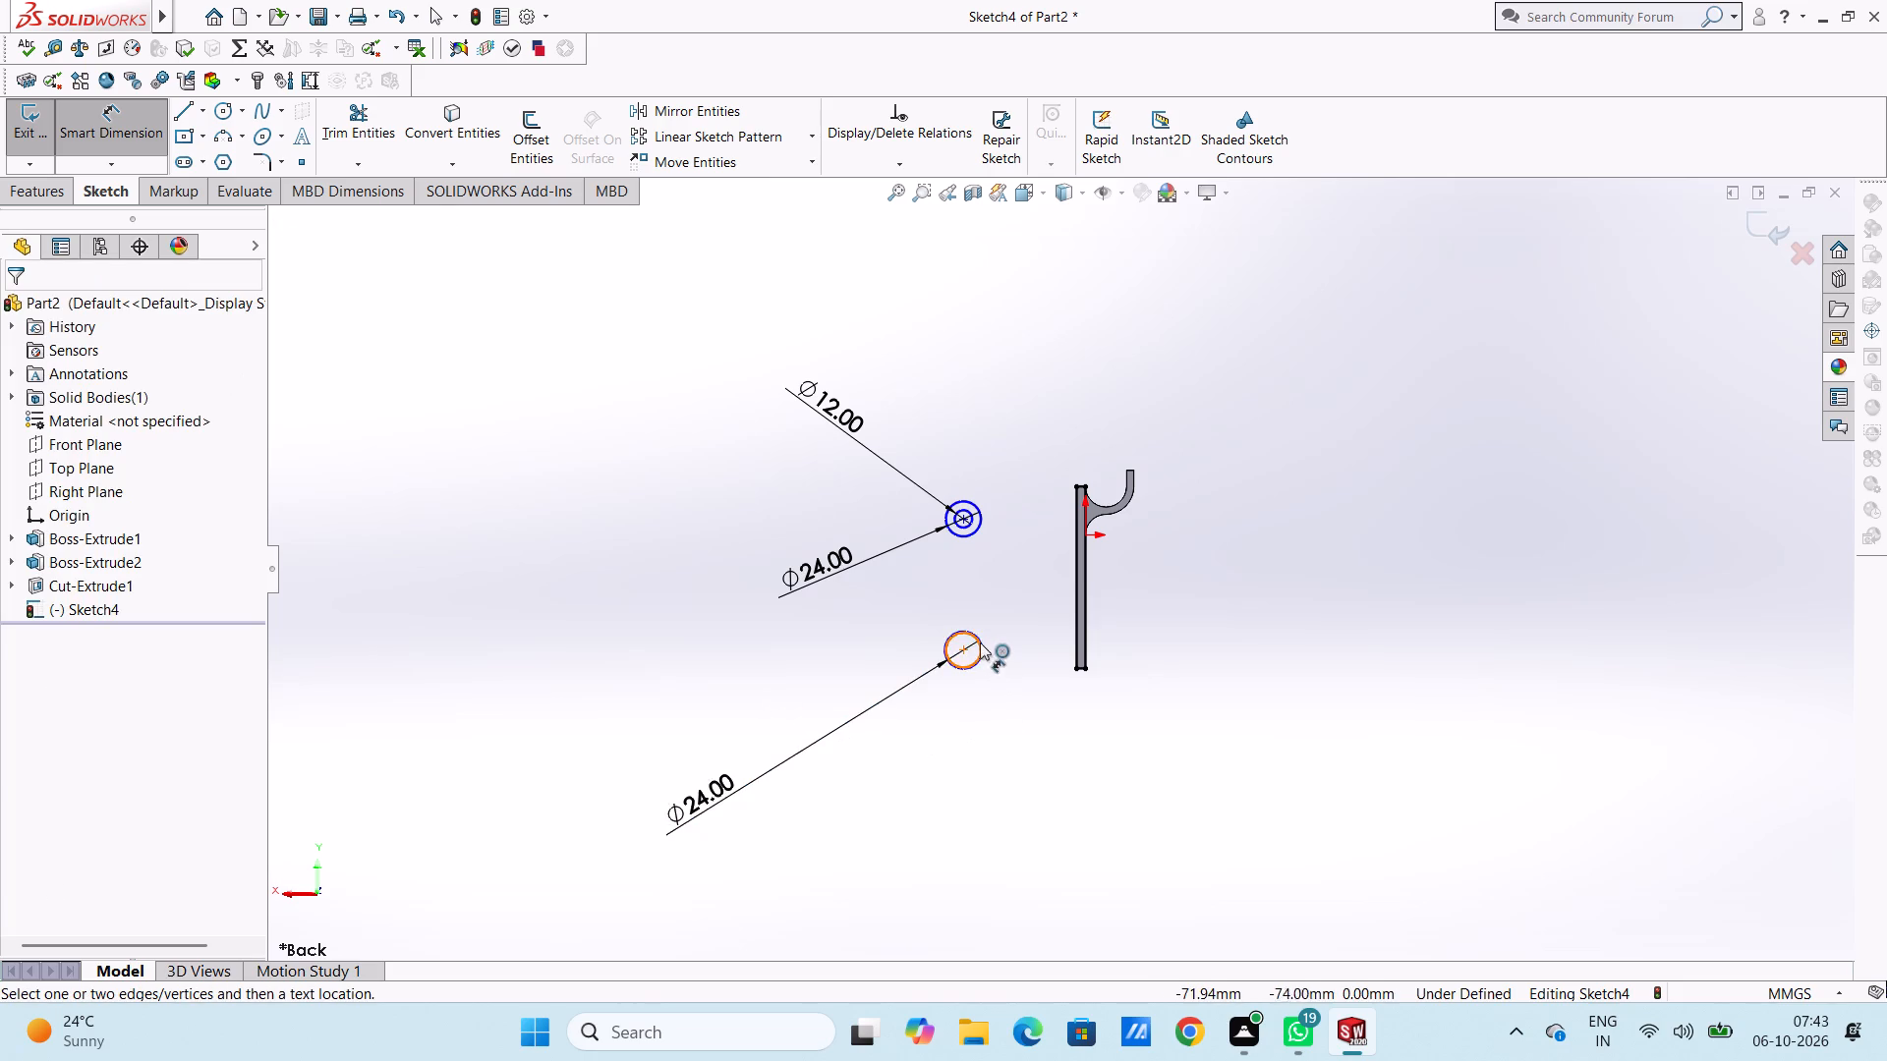
Dimension the other circle of the lower pair at 12 mm diameter.
{"action": "scroll", "coordinate": [980, 642], "scroll_direction": "down", "scroll_amount": 13}
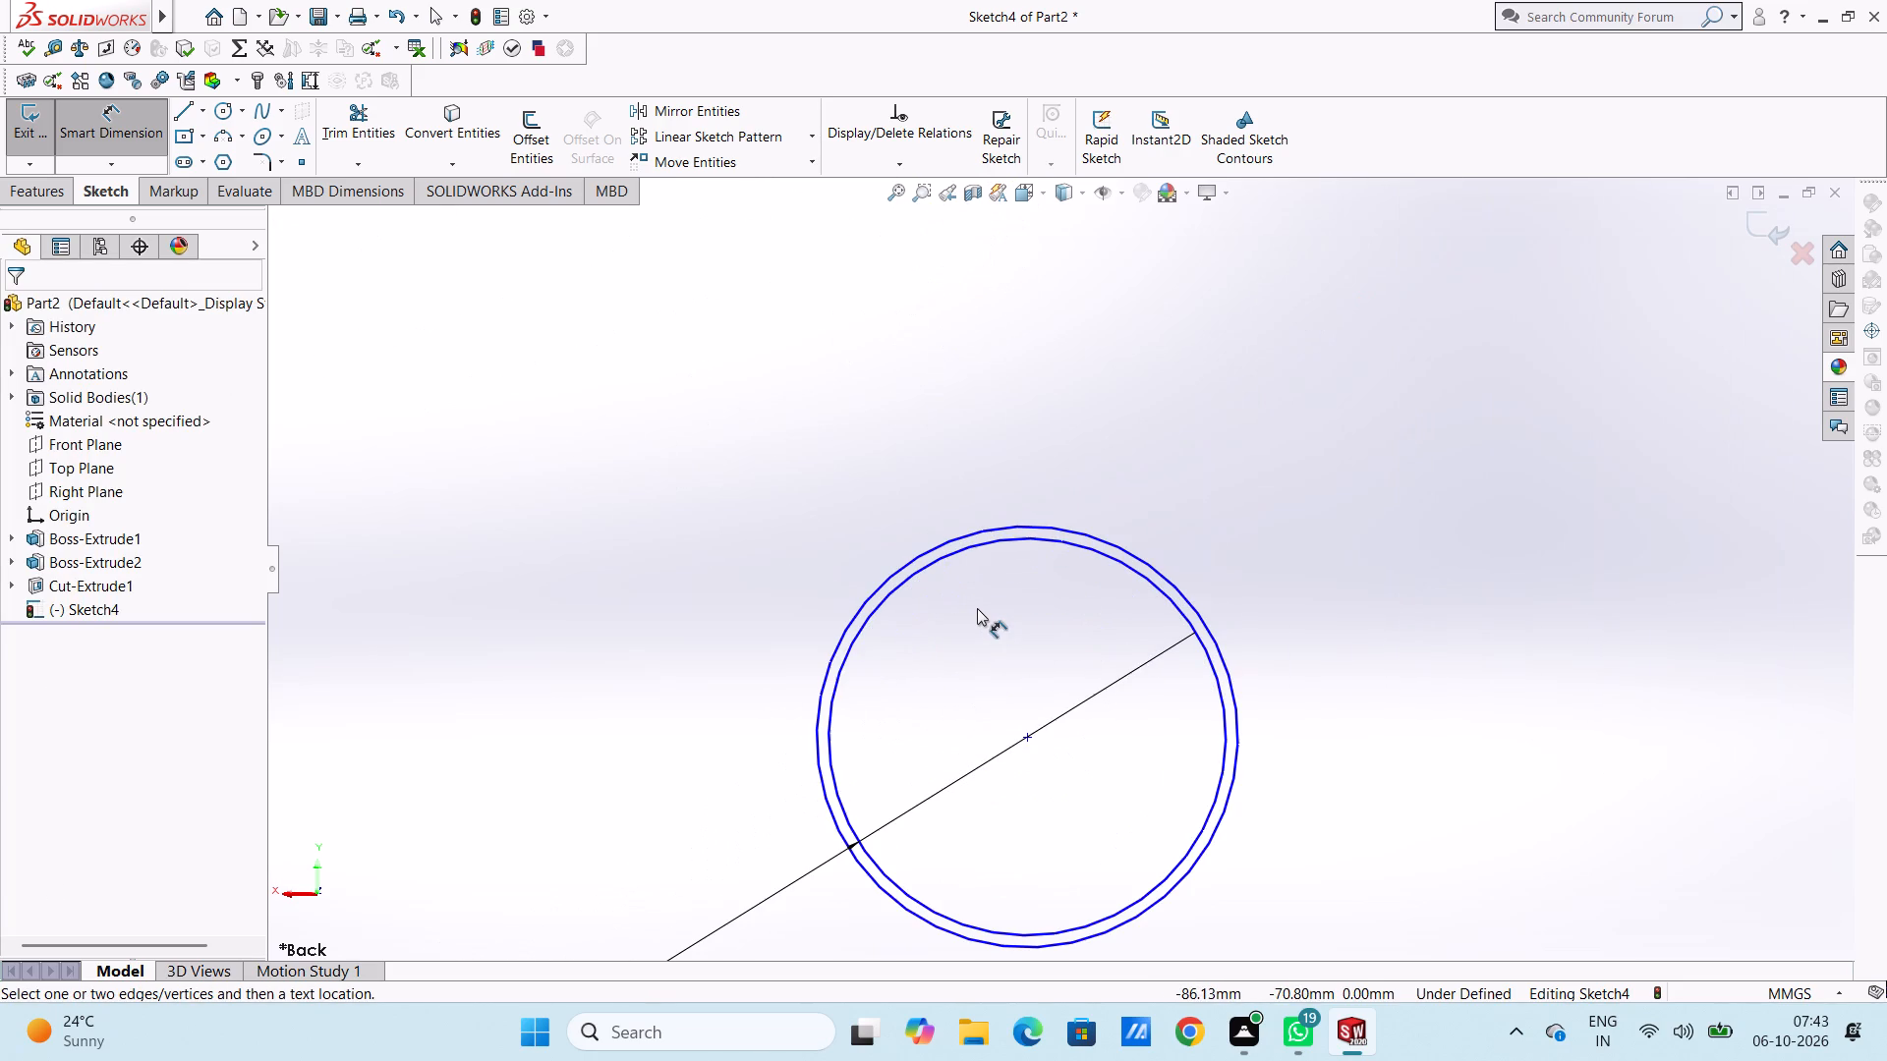
{"action": "scroll", "coordinate": [922, 687], "scroll_direction": "down", "scroll_amount": 4}
{"action": "left_click", "coordinate": [748, 845]}
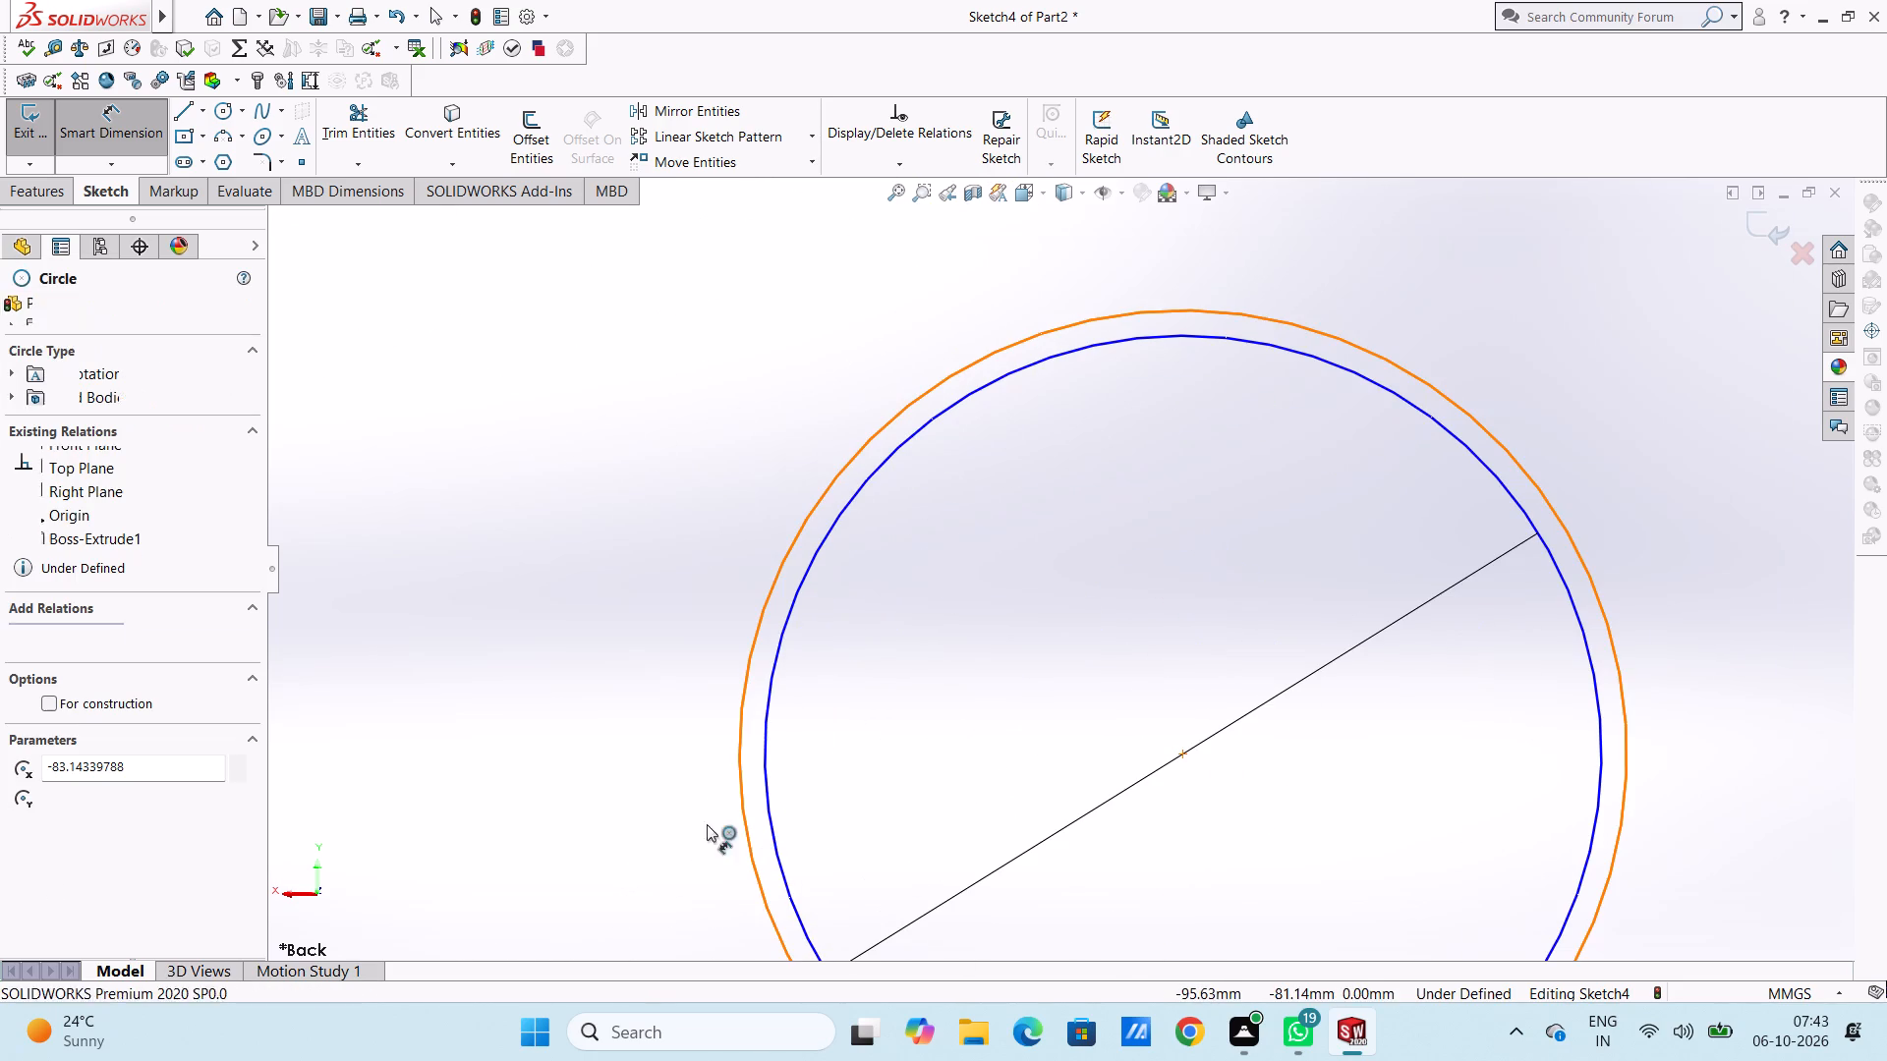
{"action": "scroll", "coordinate": [639, 765], "scroll_direction": "up", "scroll_amount": 8}
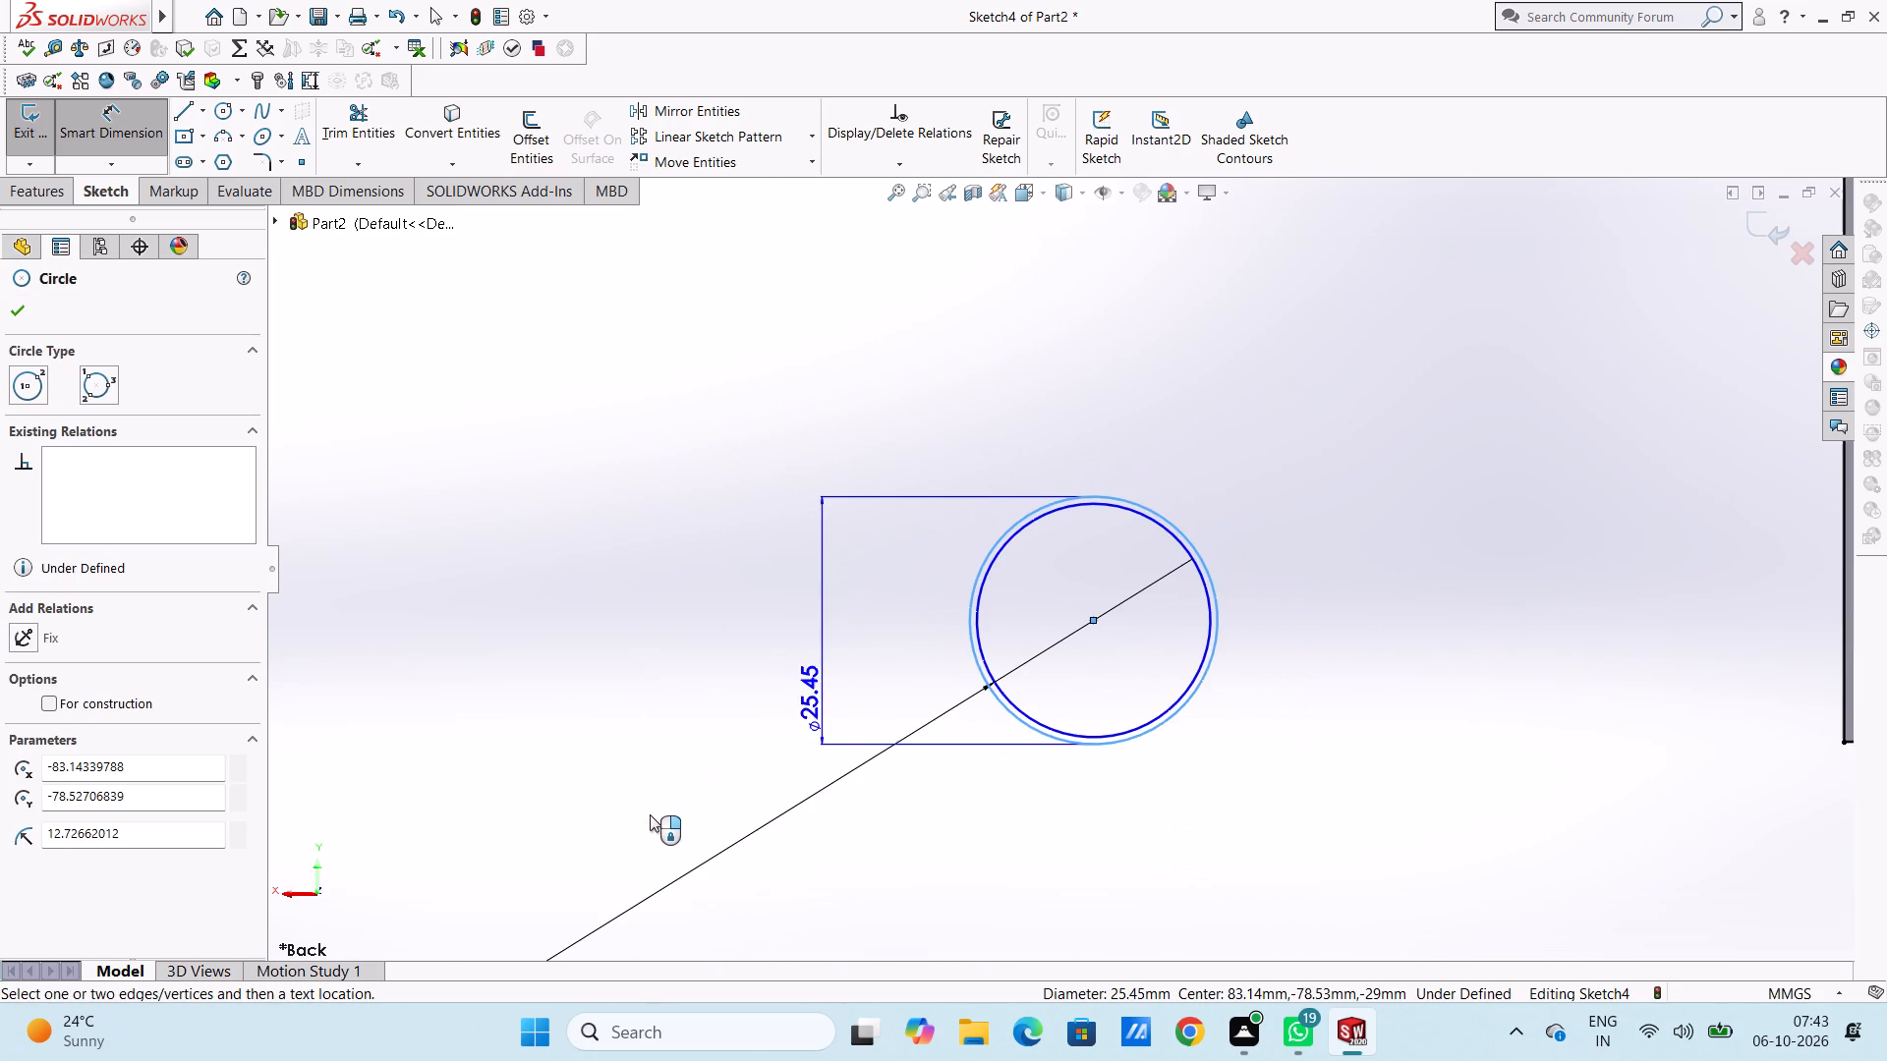
{"action": "scroll", "coordinate": [450, 845], "scroll_direction": "up", "scroll_amount": 3}
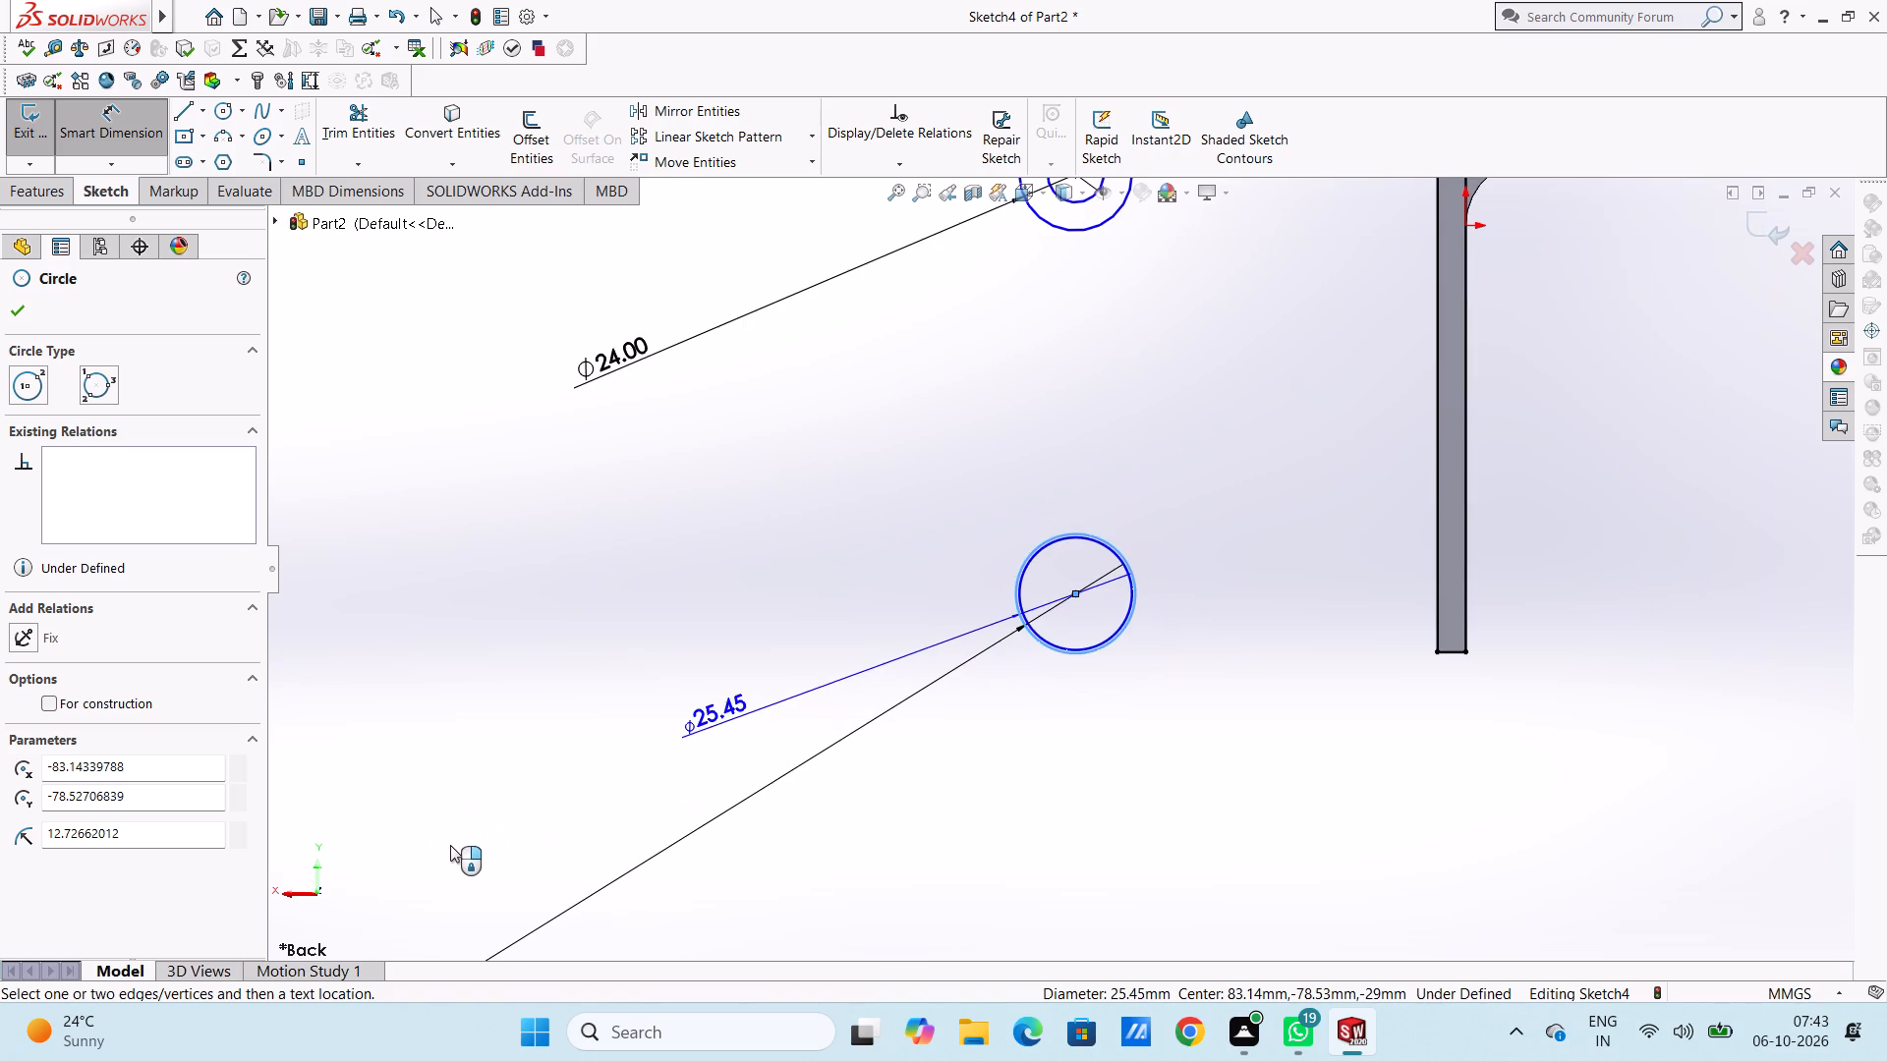
{"action": "left_click", "coordinate": [530, 813]}
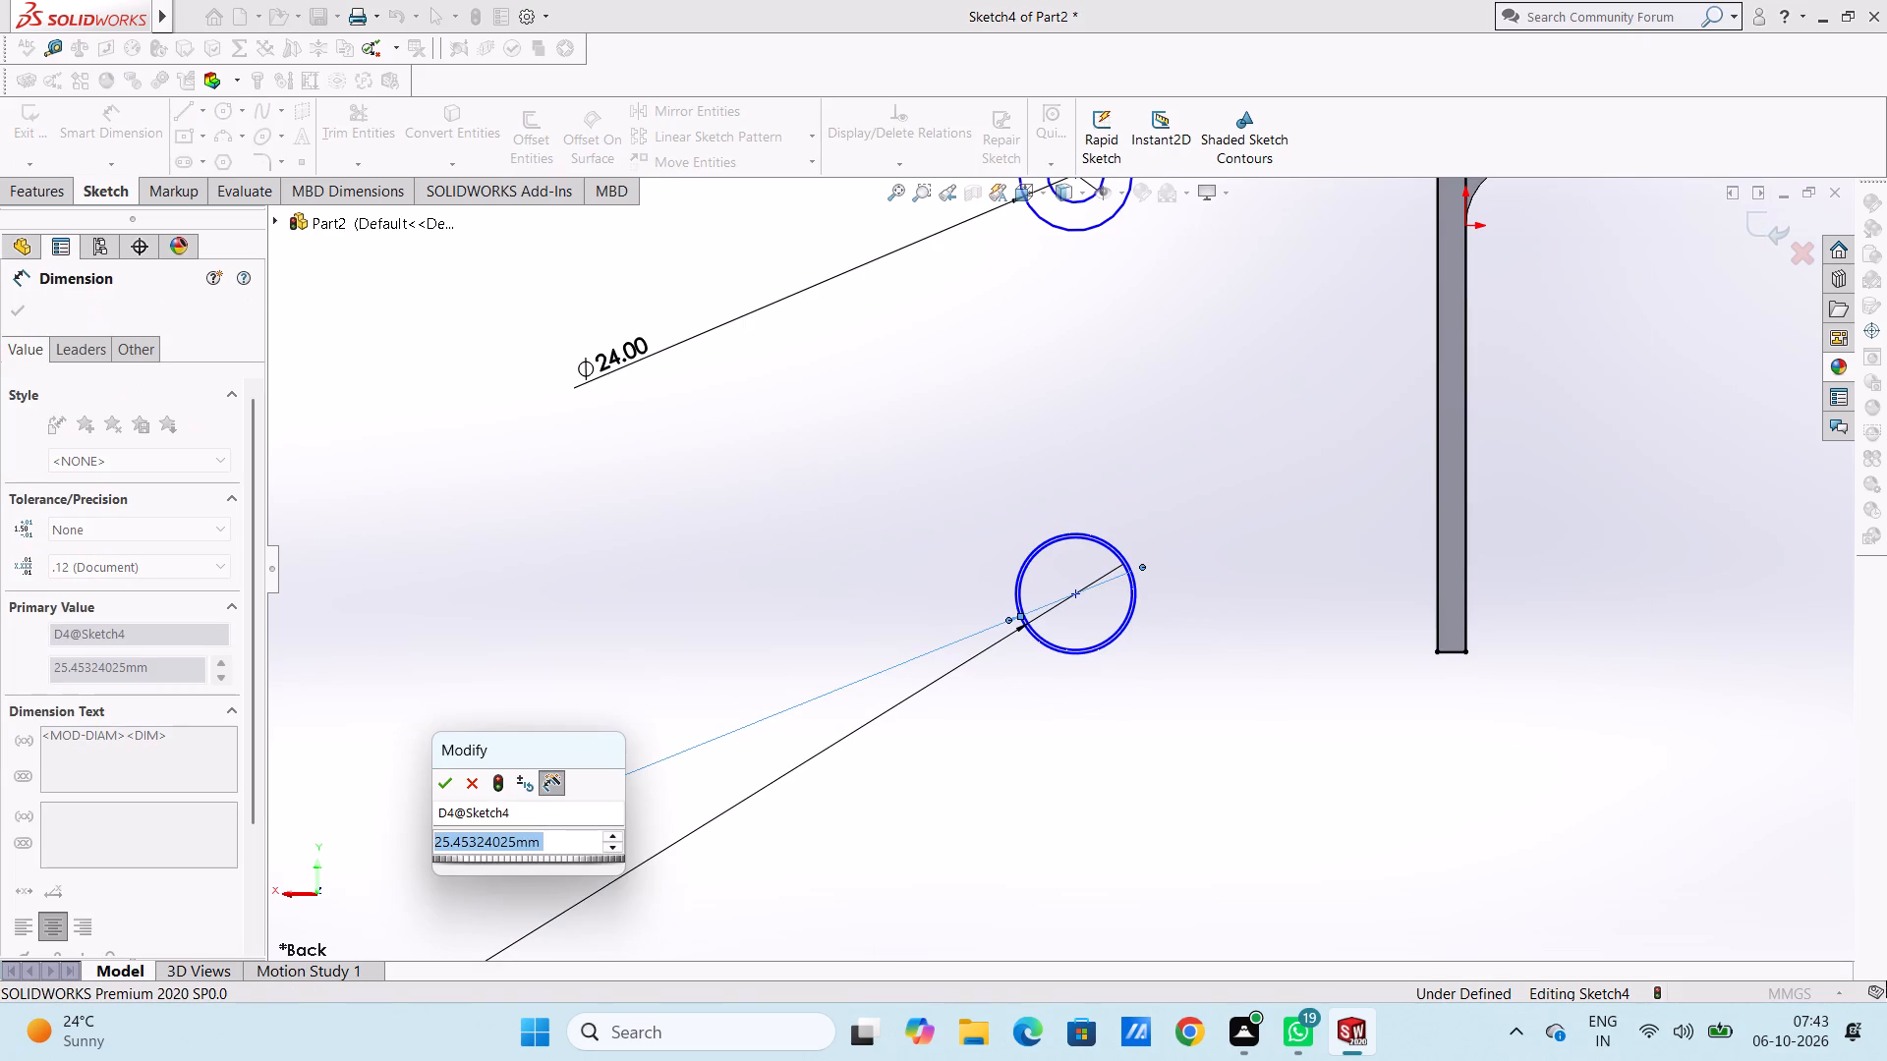
{"action": "type", "text": "12"}
{"action": "key", "text": "Return"}
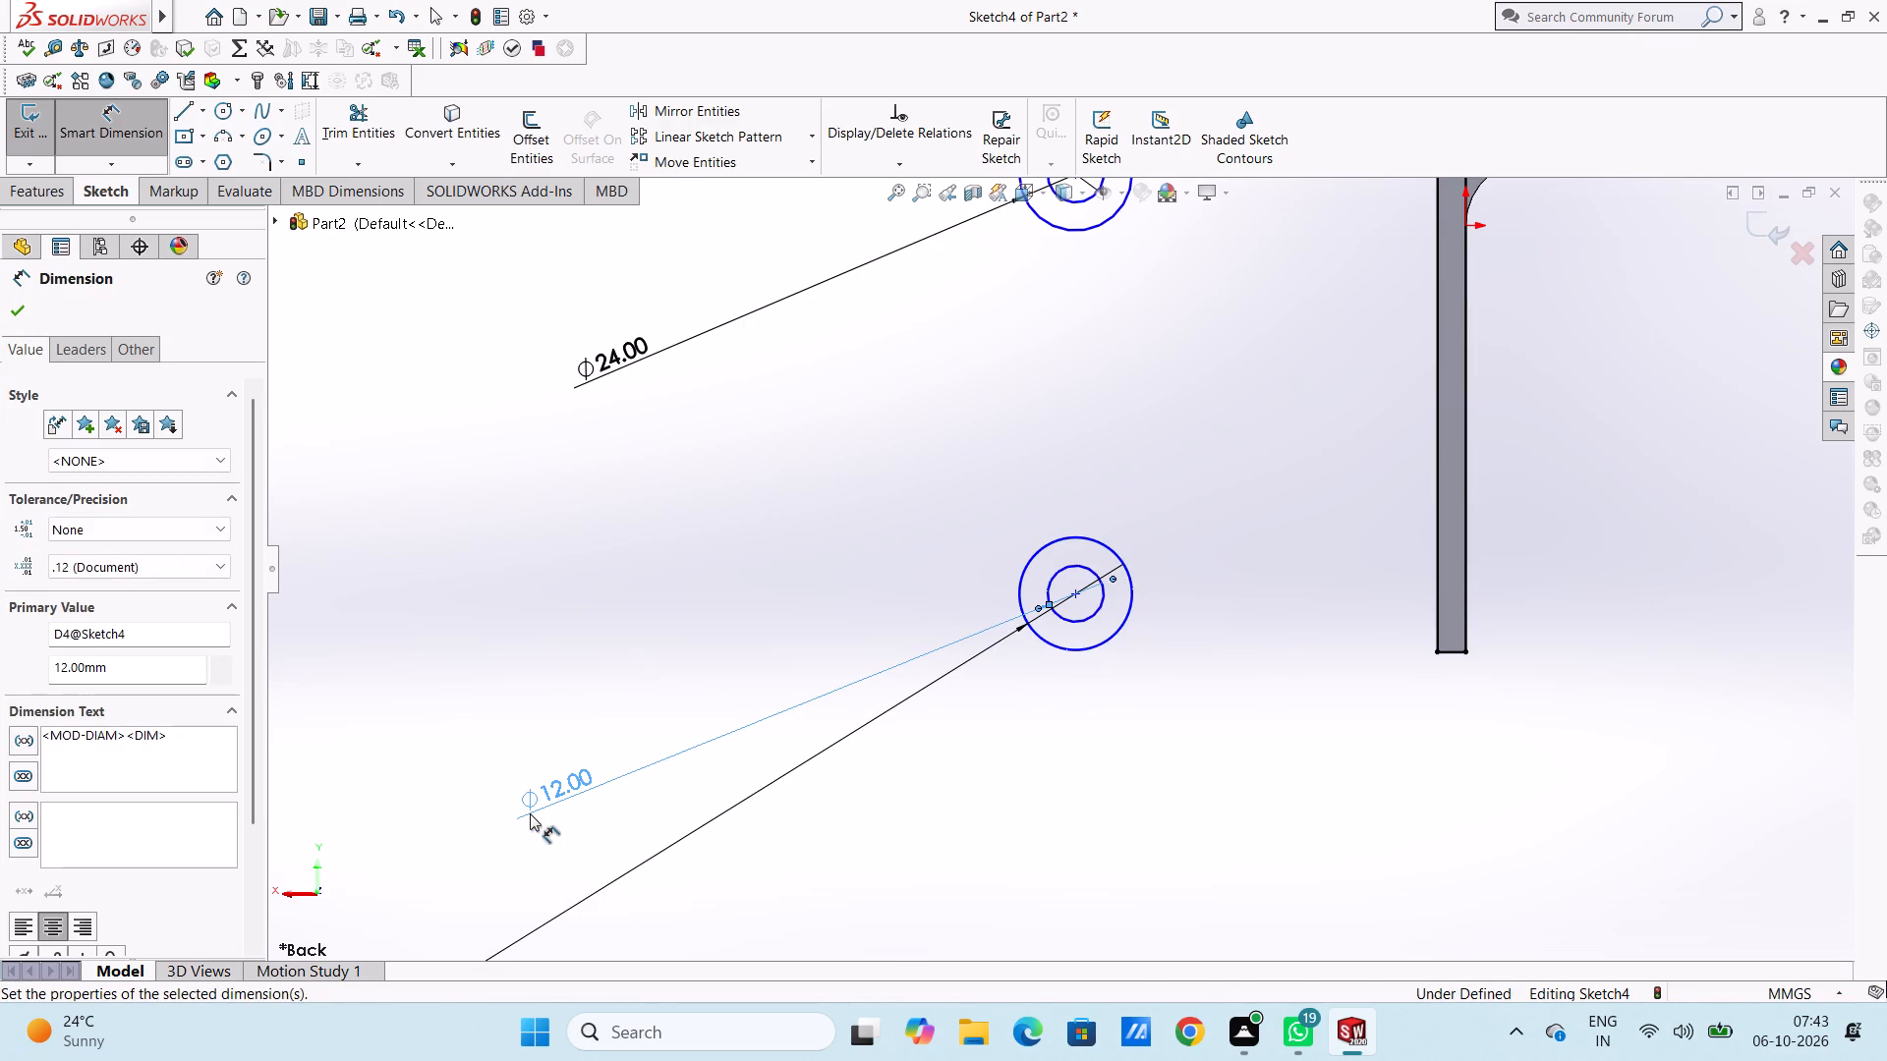
{"action": "left_click", "coordinate": [644, 640]}
Dimension the vertical distance from the lower circles' centre to the plate's bottom edge at 12 mm.
{"action": "scroll", "coordinate": [1303, 558], "scroll_direction": "up", "scroll_amount": 4}
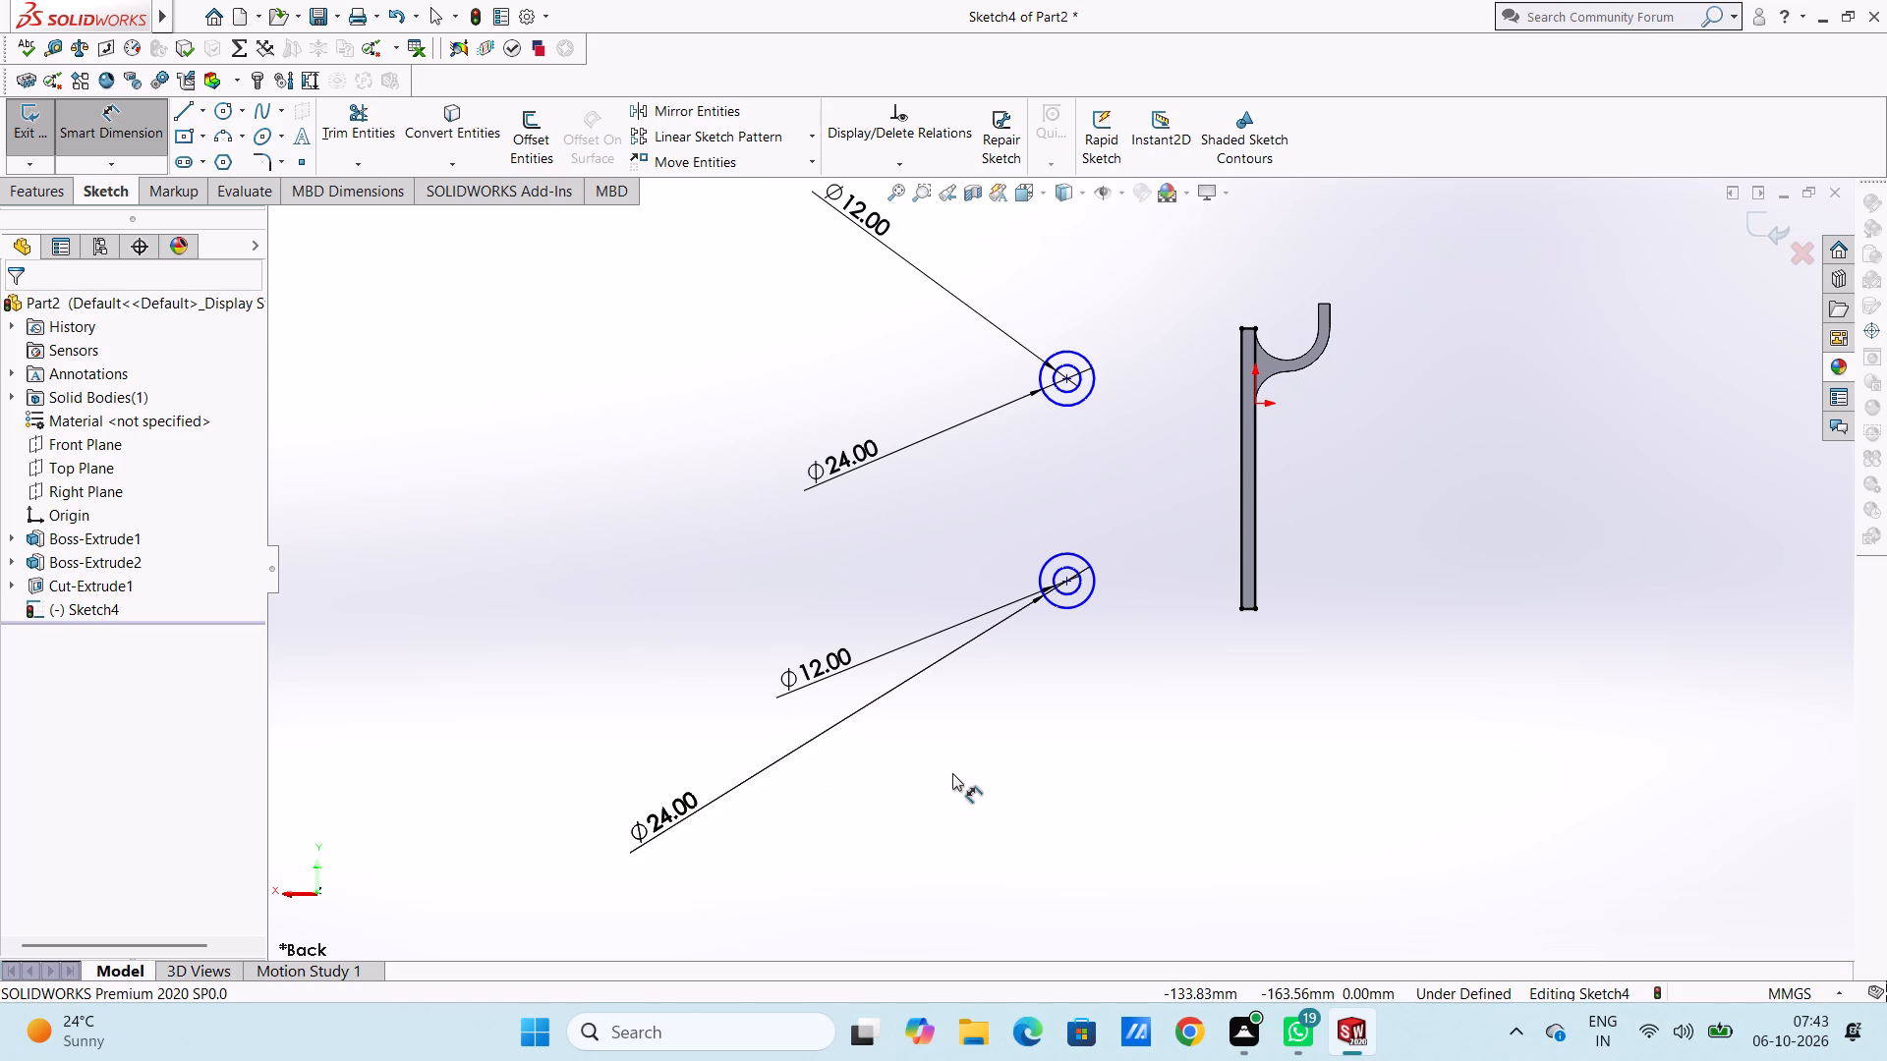
{"action": "left_click", "coordinate": [1065, 586]}
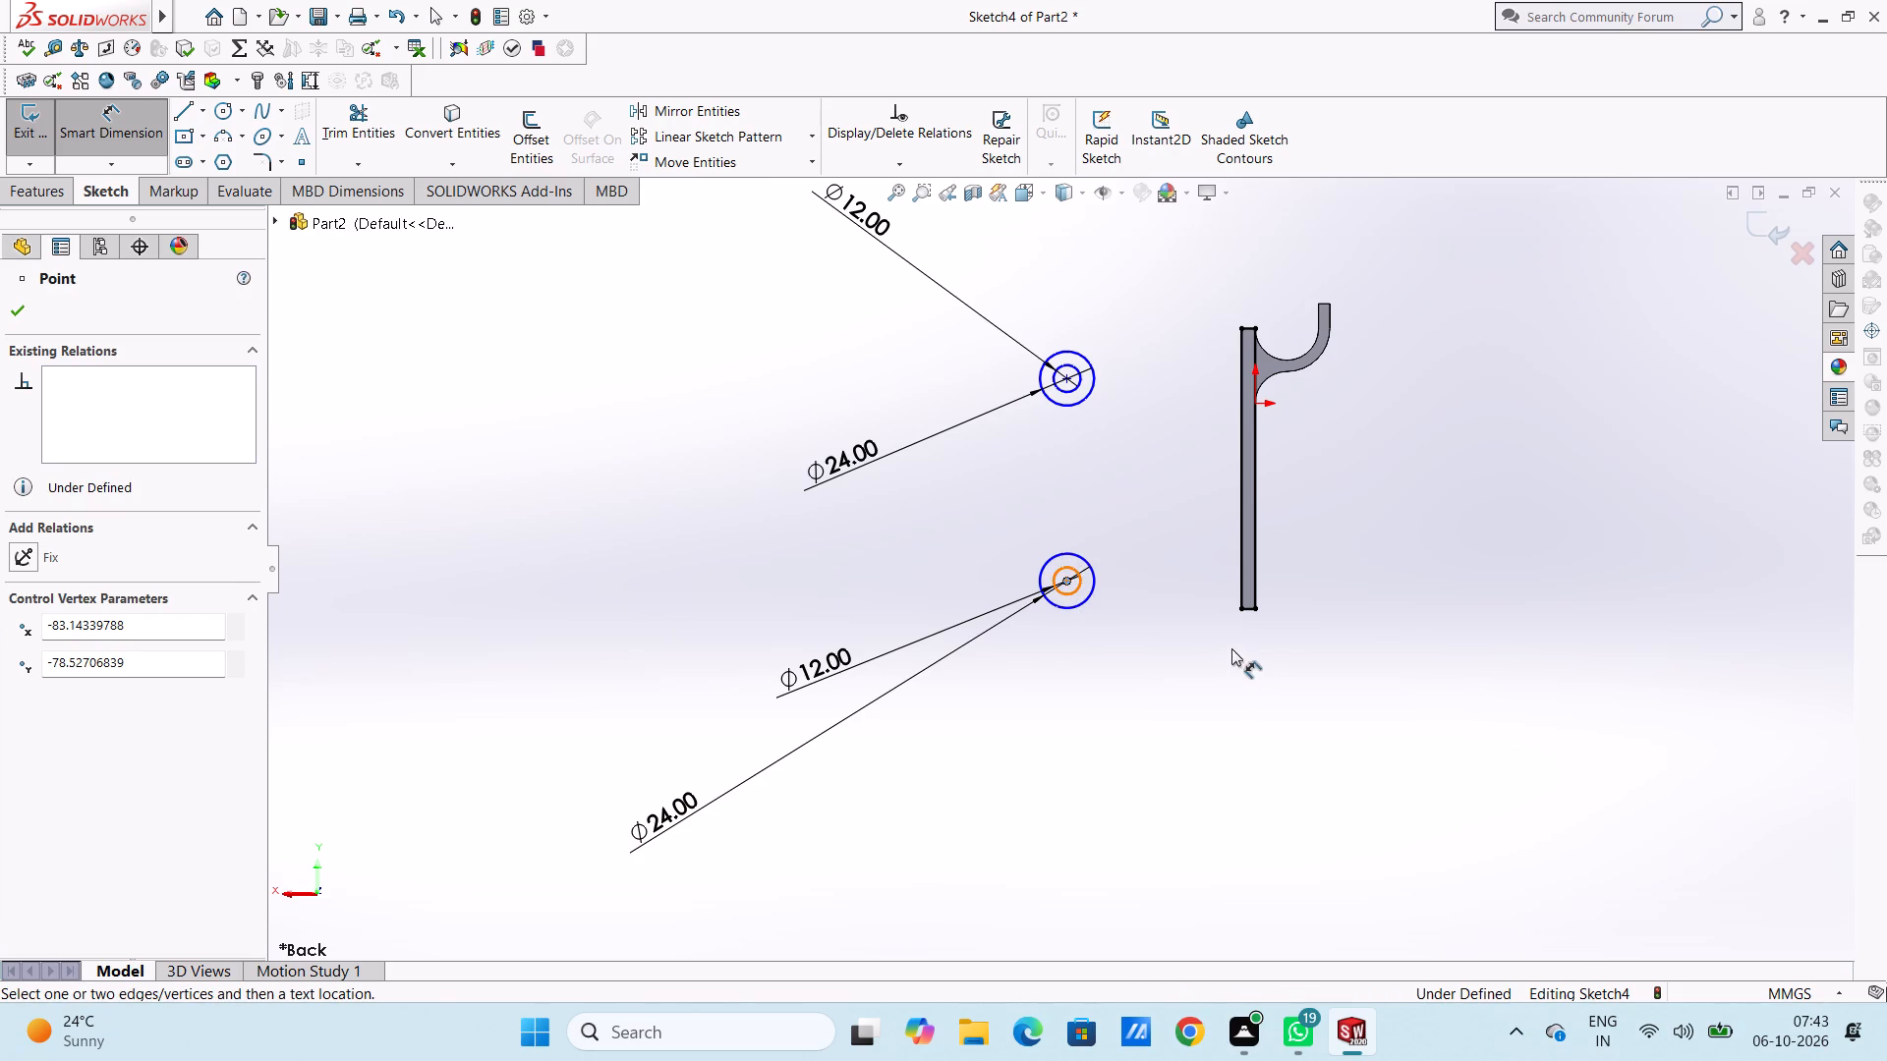
{"action": "scroll", "coordinate": [1243, 621], "scroll_direction": "down", "scroll_amount": 3}
{"action": "left_click", "coordinate": [1219, 591]}
{"action": "left_click", "coordinate": [1660, 576]}
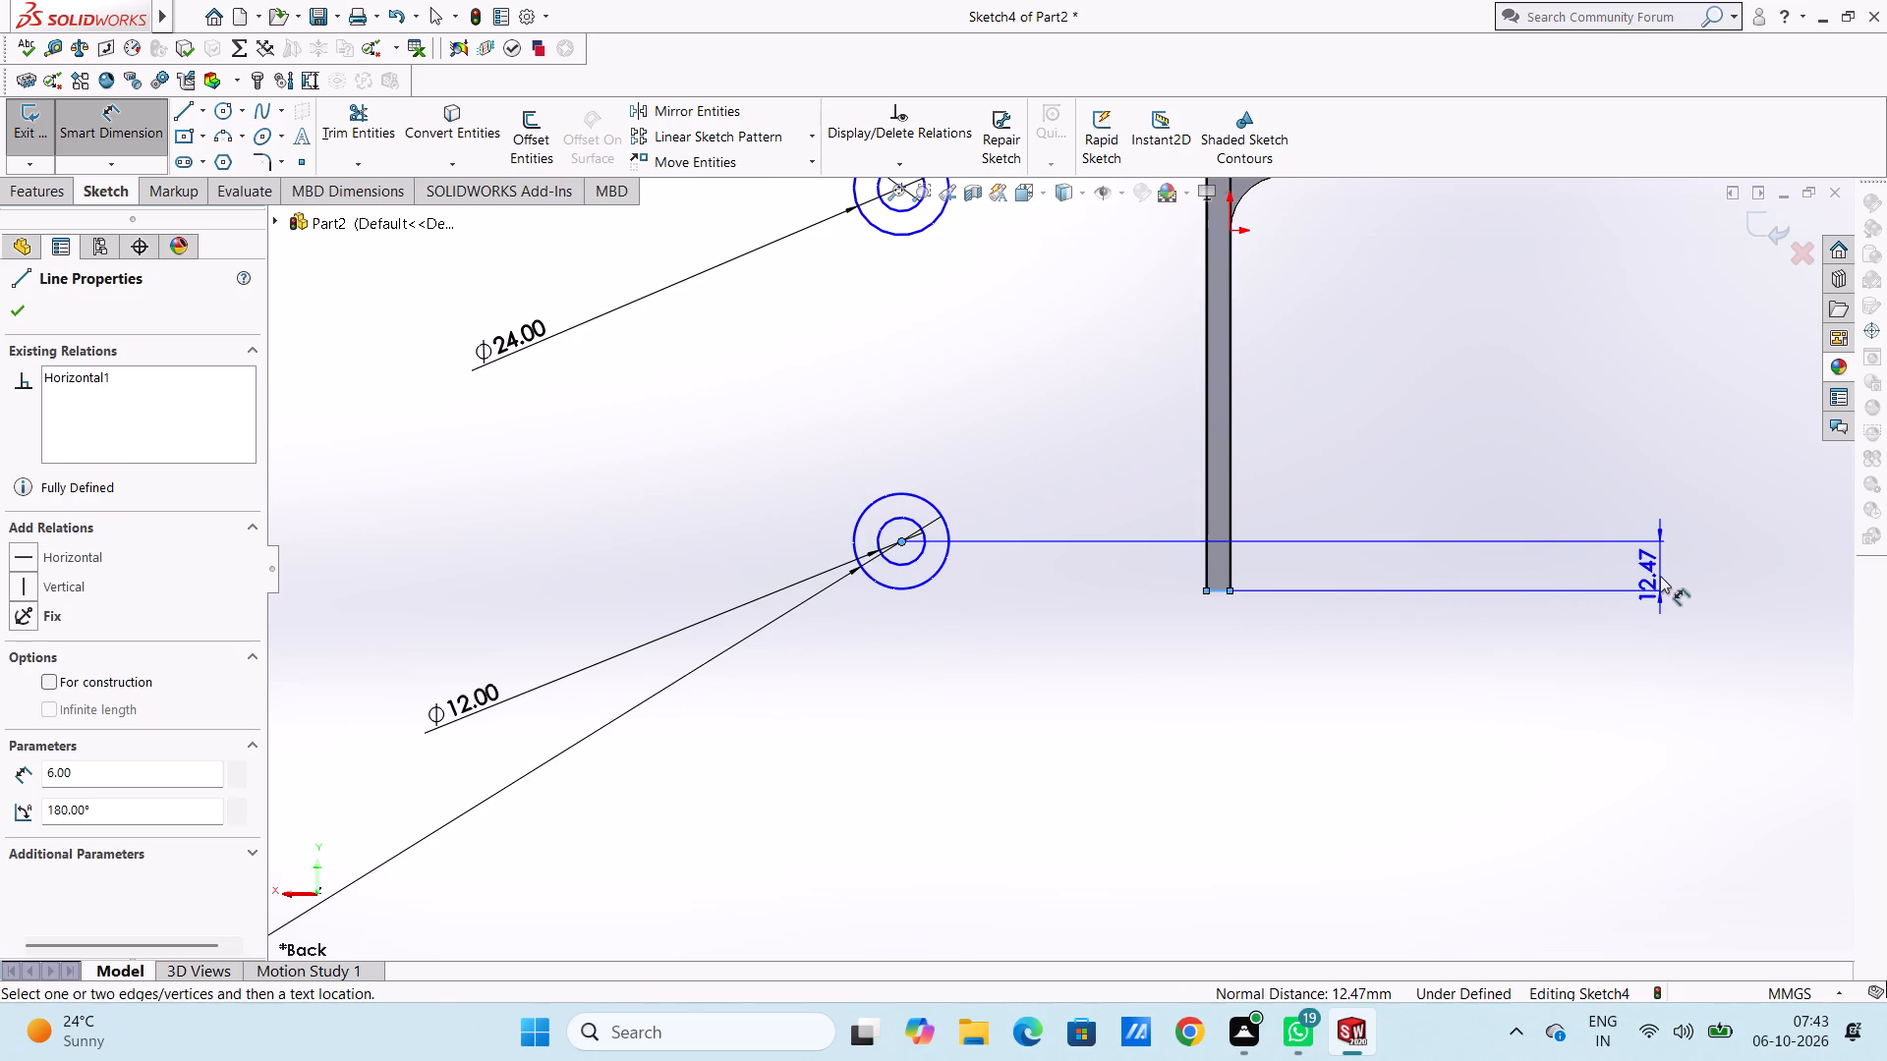
{"action": "type", "text": "12"}
{"action": "key", "text": "Return"}
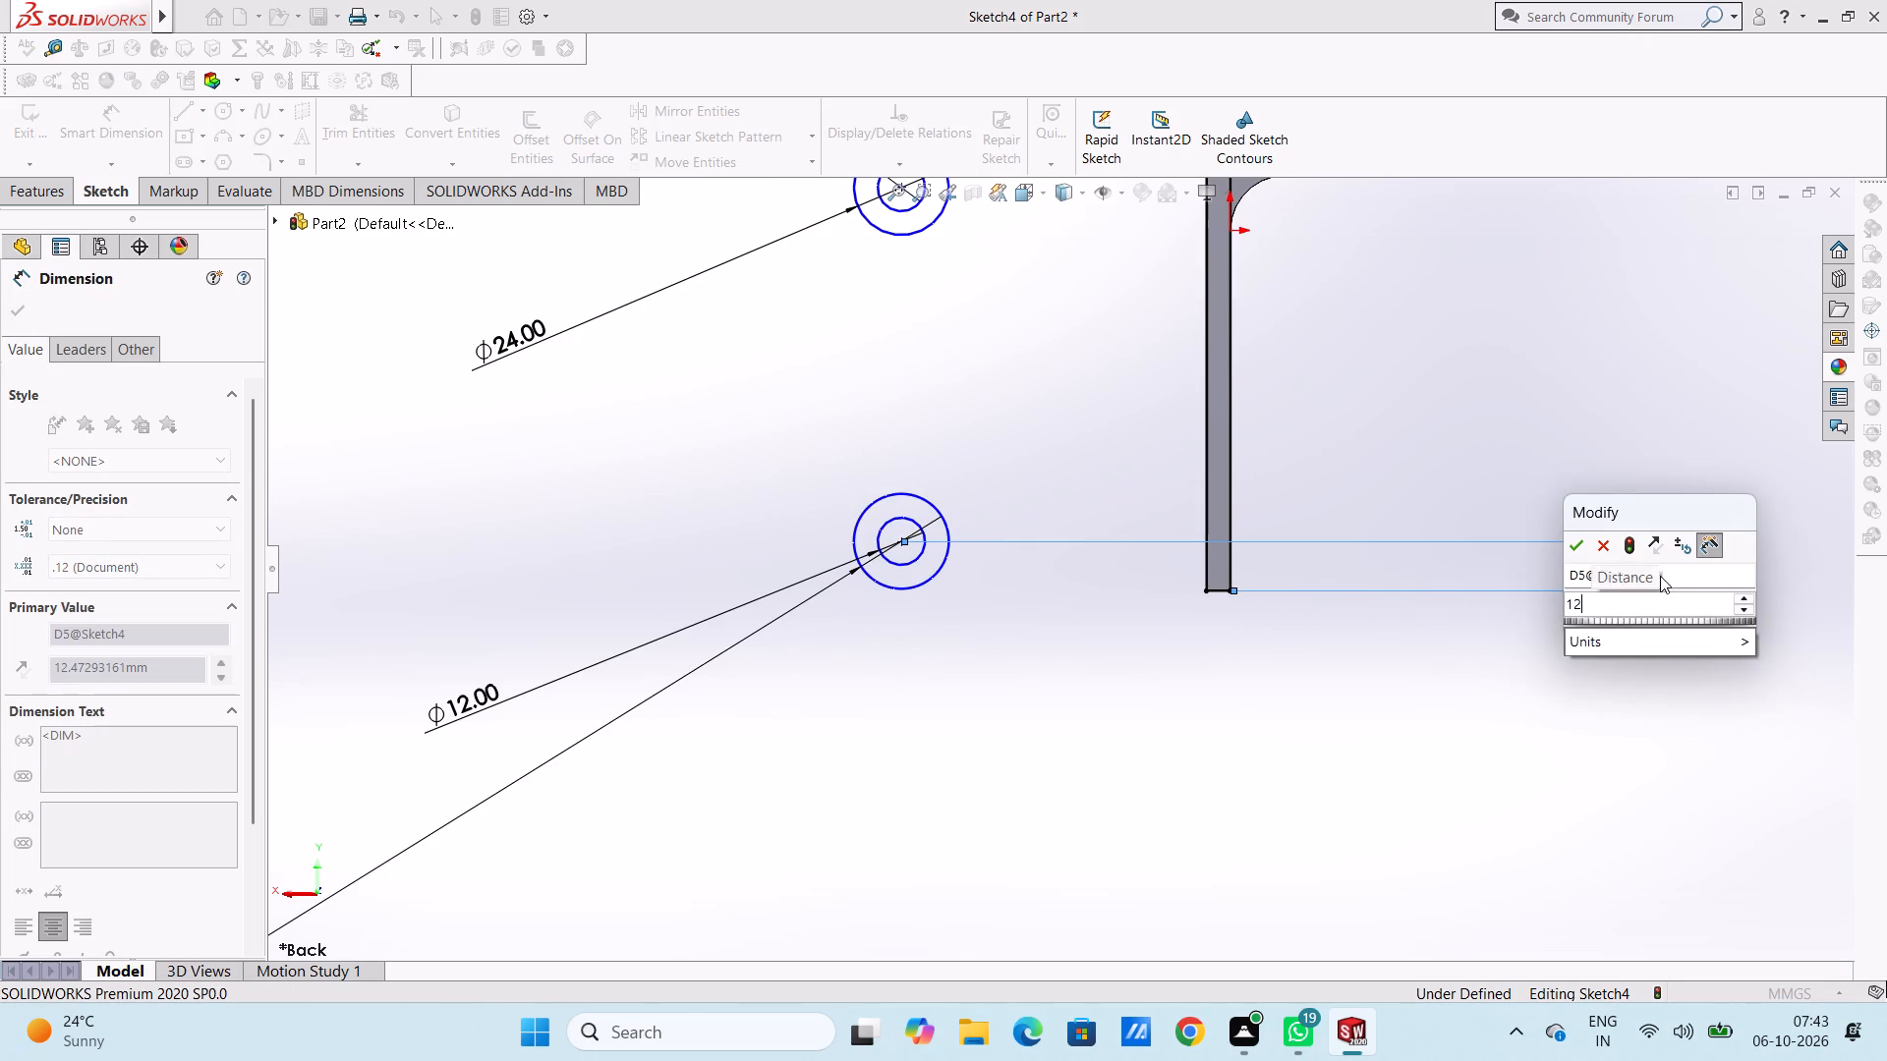
{"action": "left_click", "coordinate": [1557, 436]}
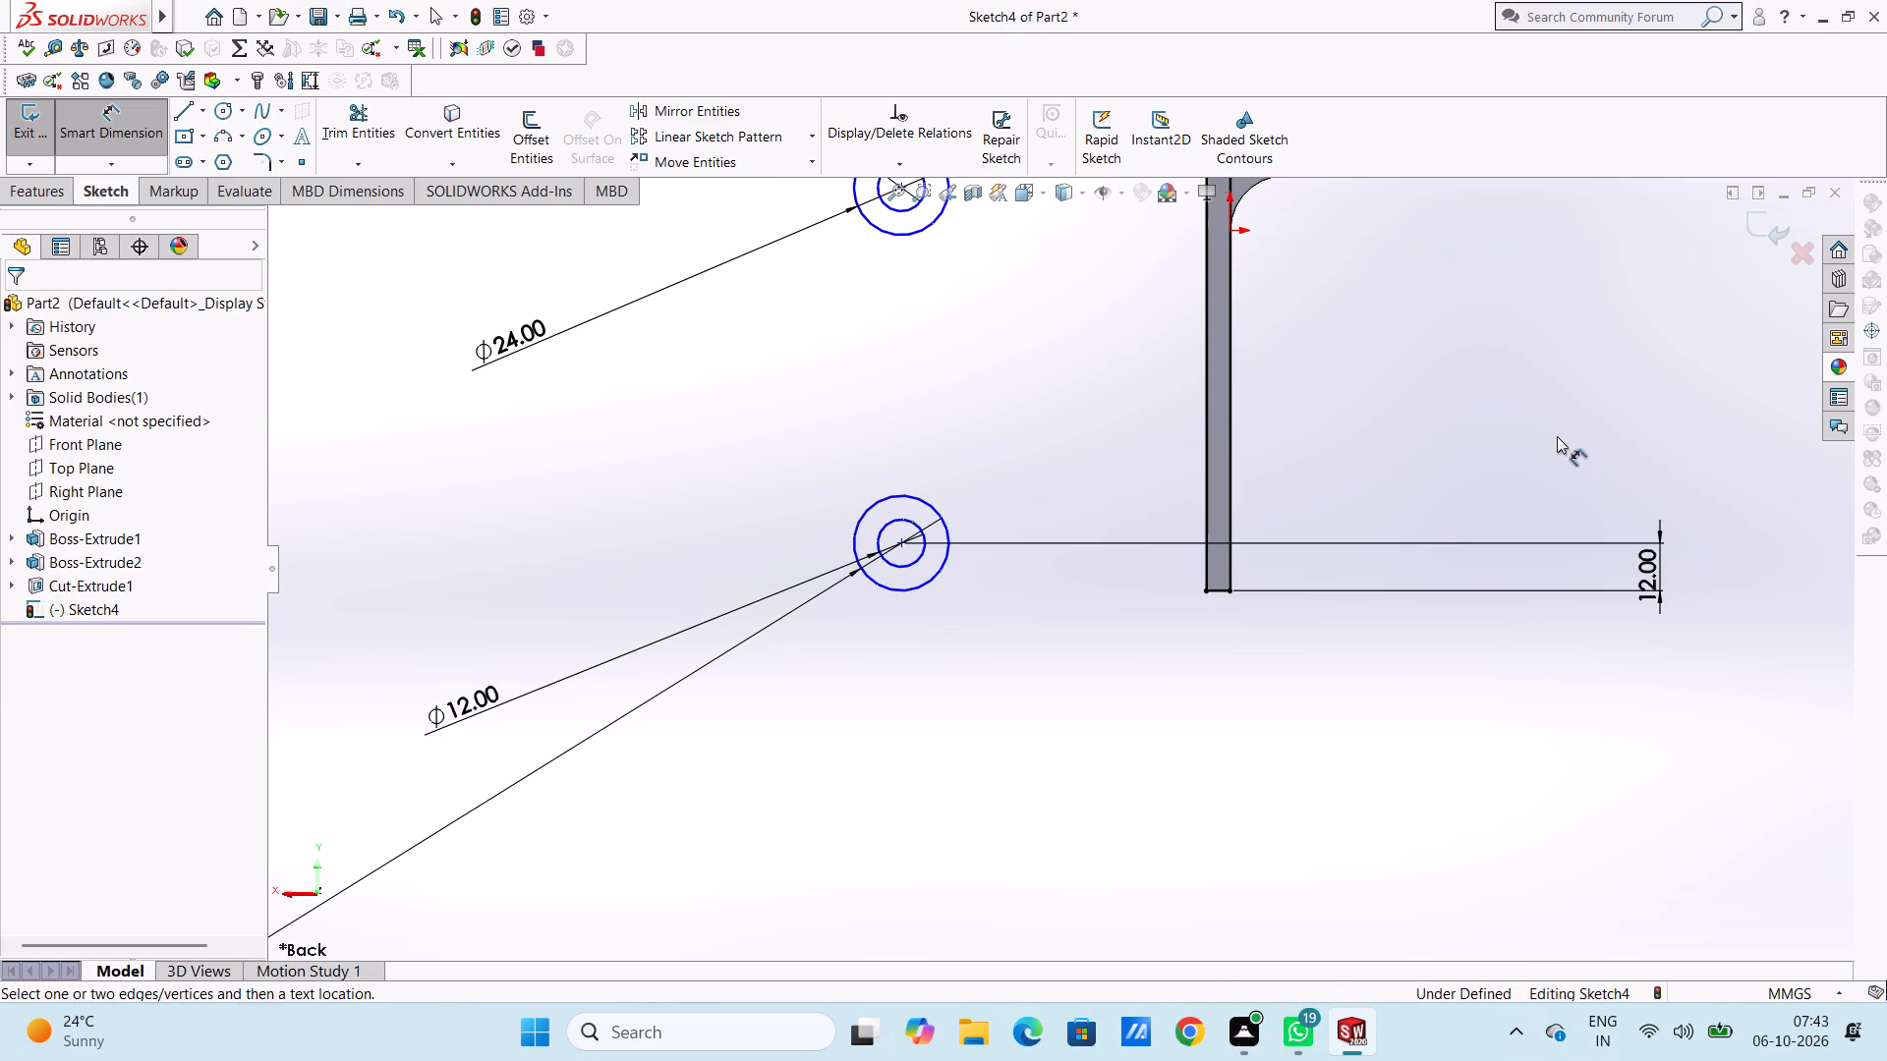
Dimension the horizontal distance from the lower circles' centre to the plate's nearer vertical edge at 17 mm.
{"action": "left_click", "coordinate": [904, 543]}
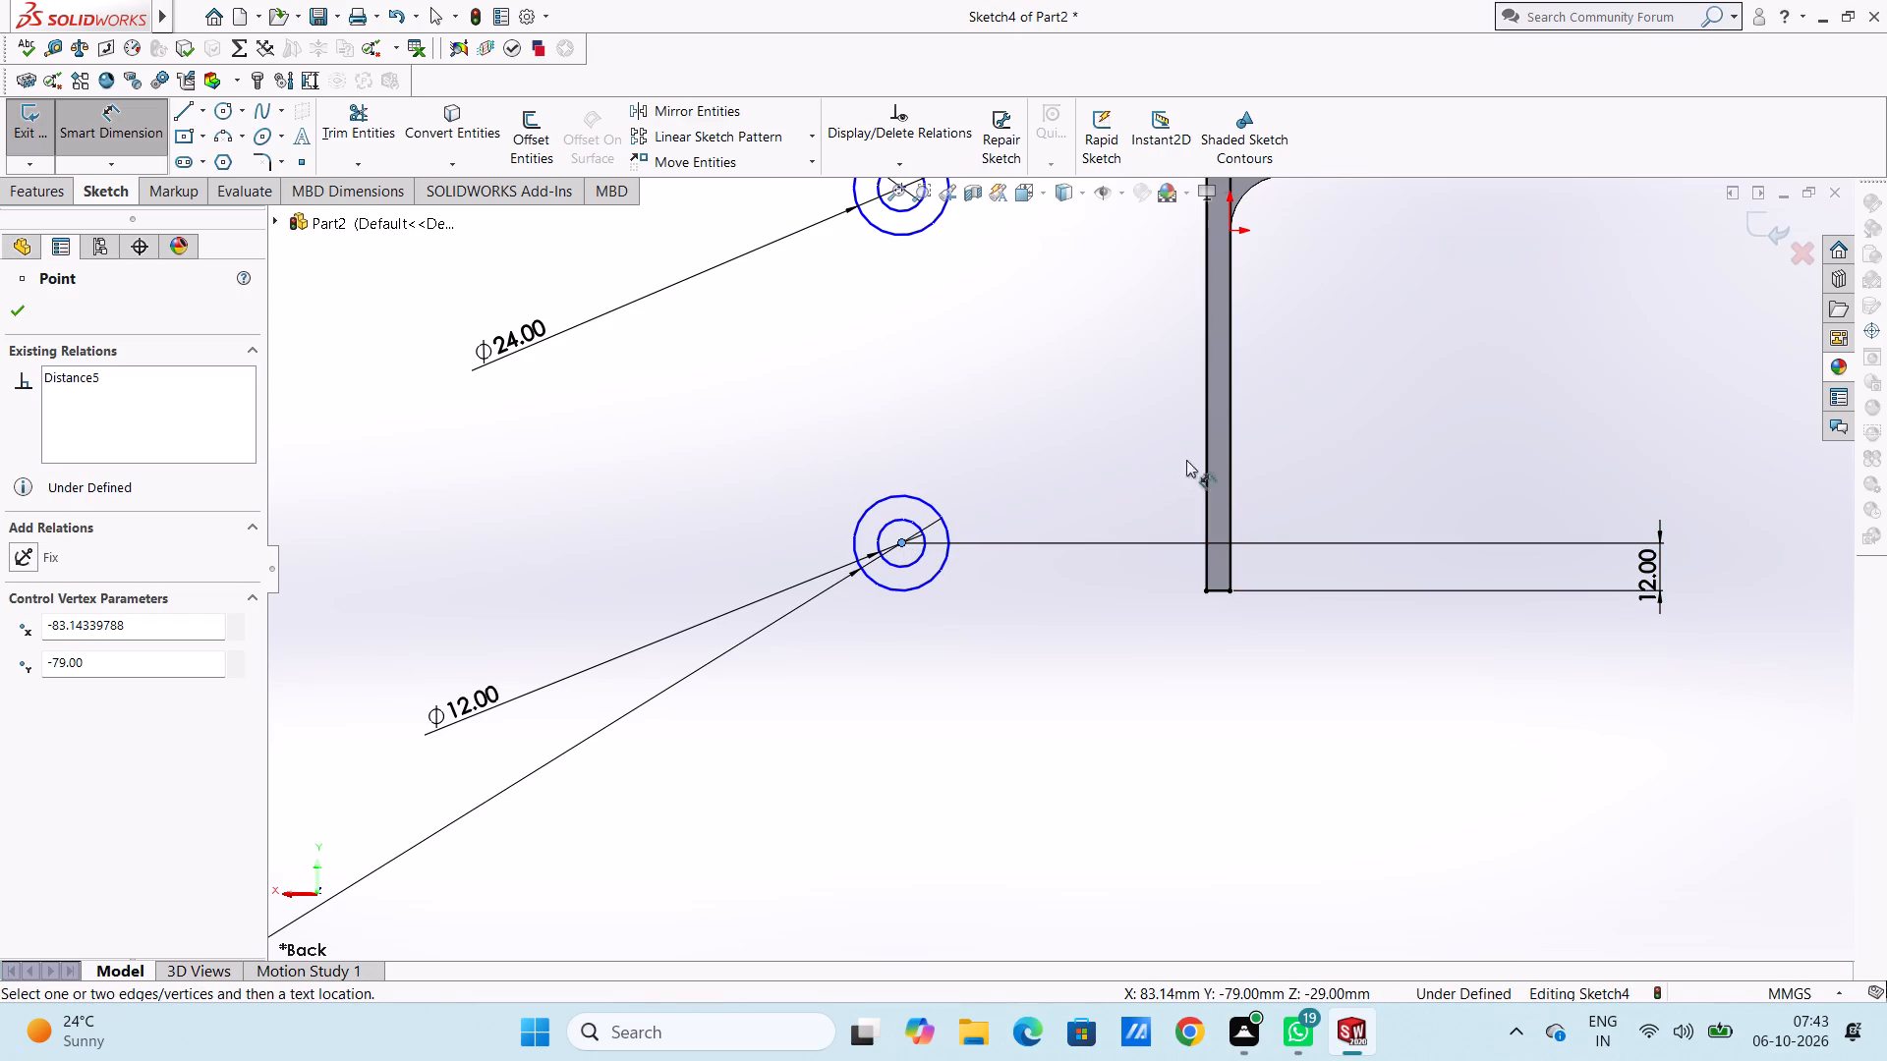
{"action": "left_click", "coordinate": [1210, 453]}
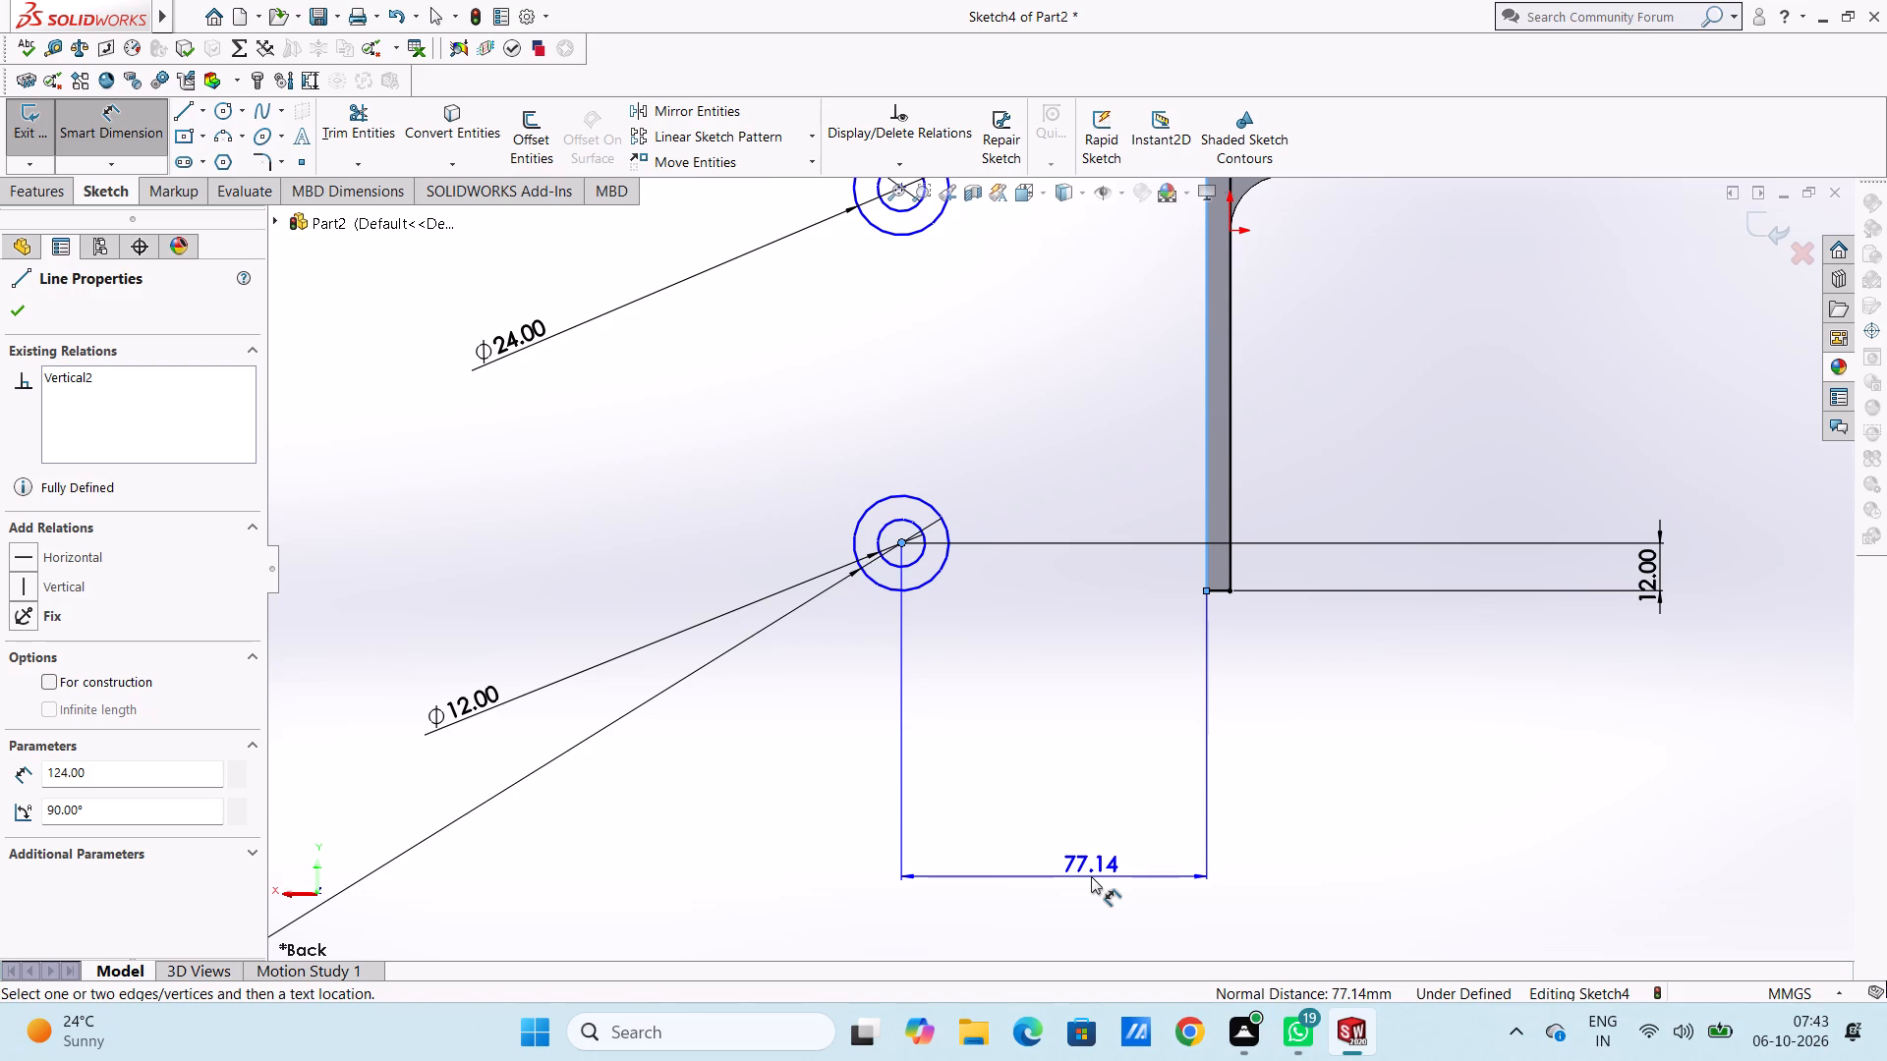
{"action": "left_click", "coordinate": [1091, 876]}
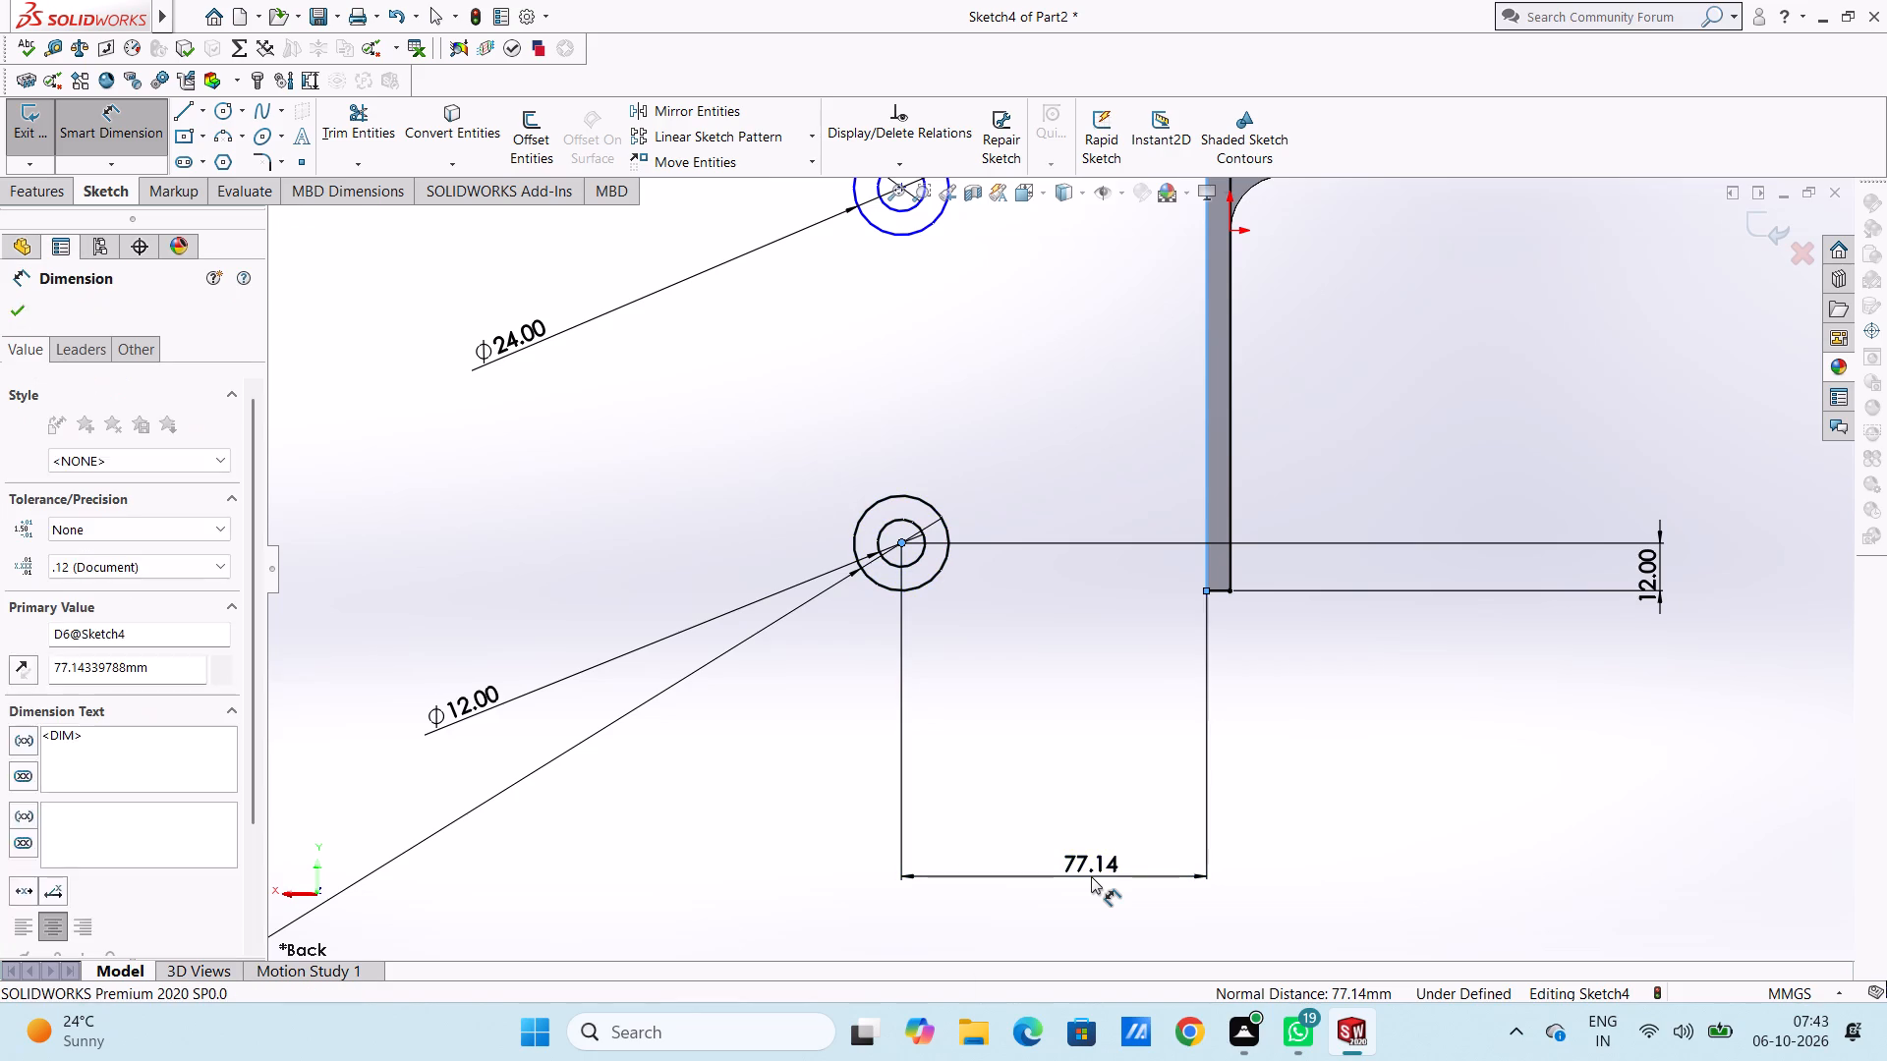
{"action": "type", "text": "17"}
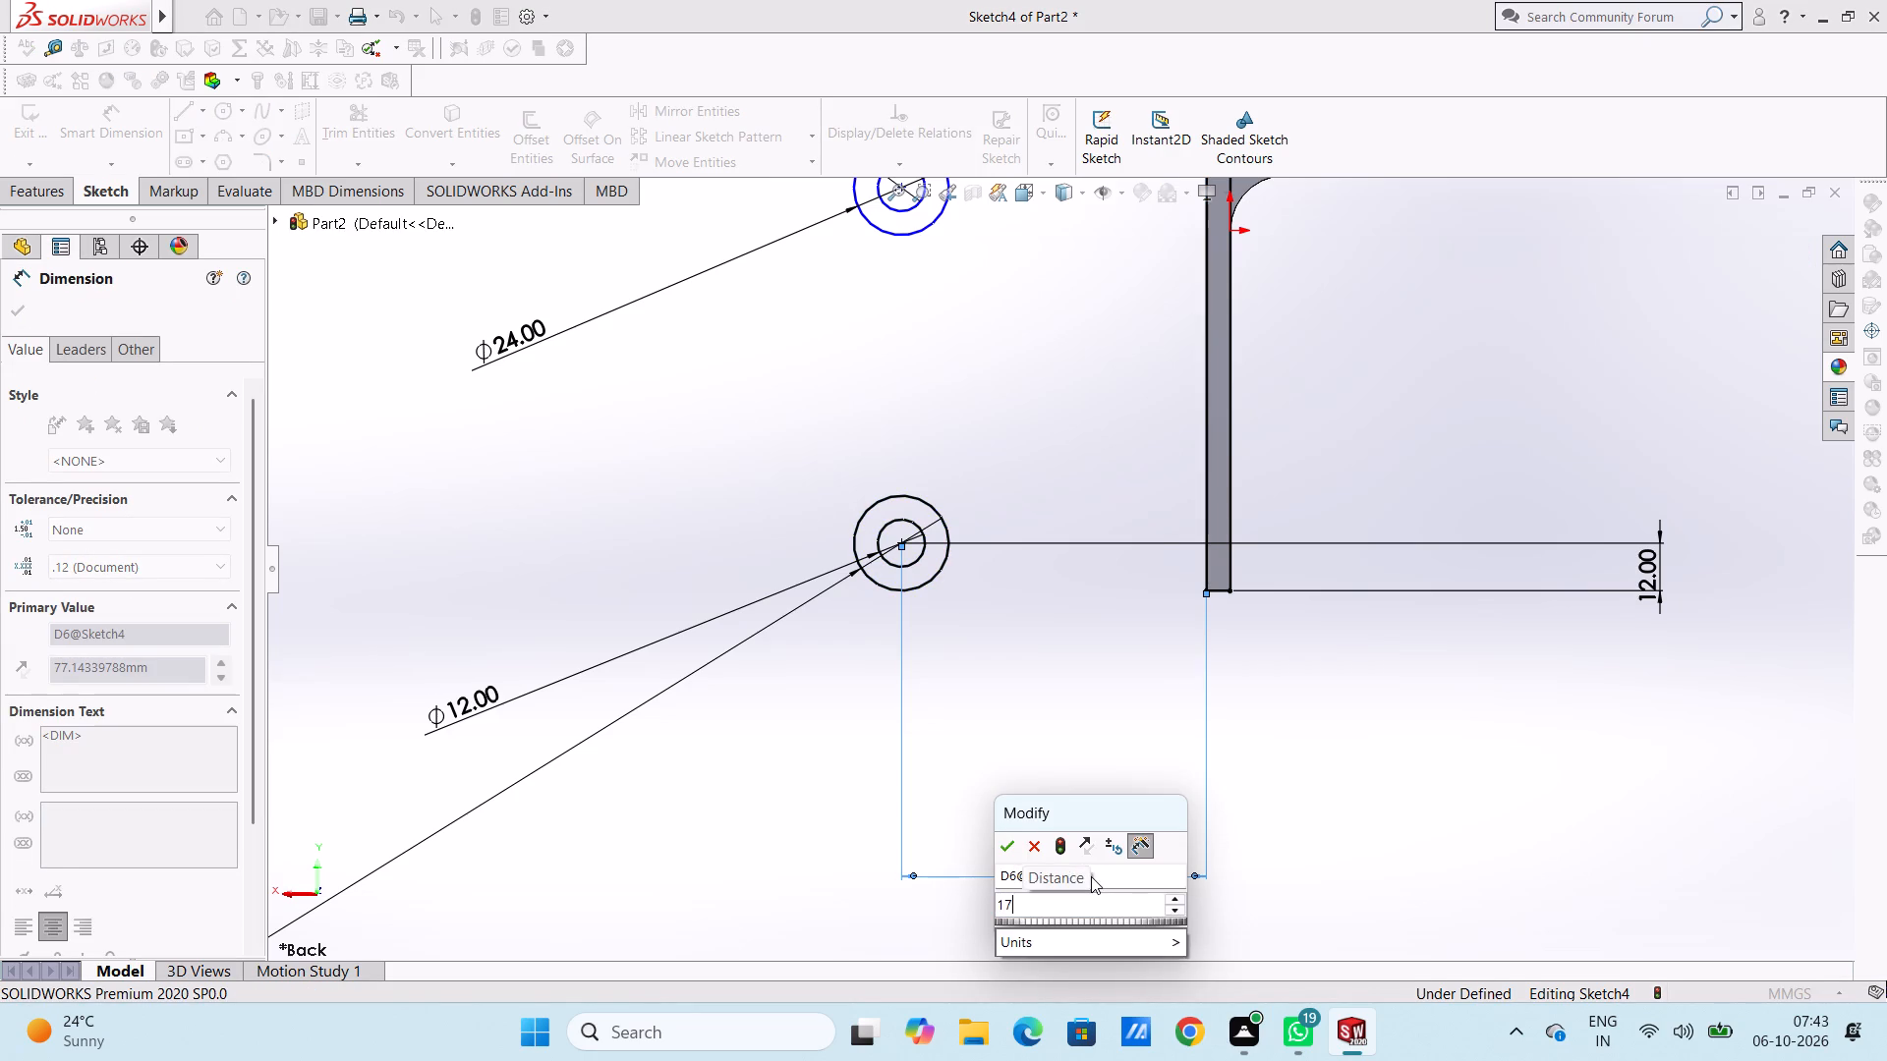
{"action": "key", "text": "Return"}
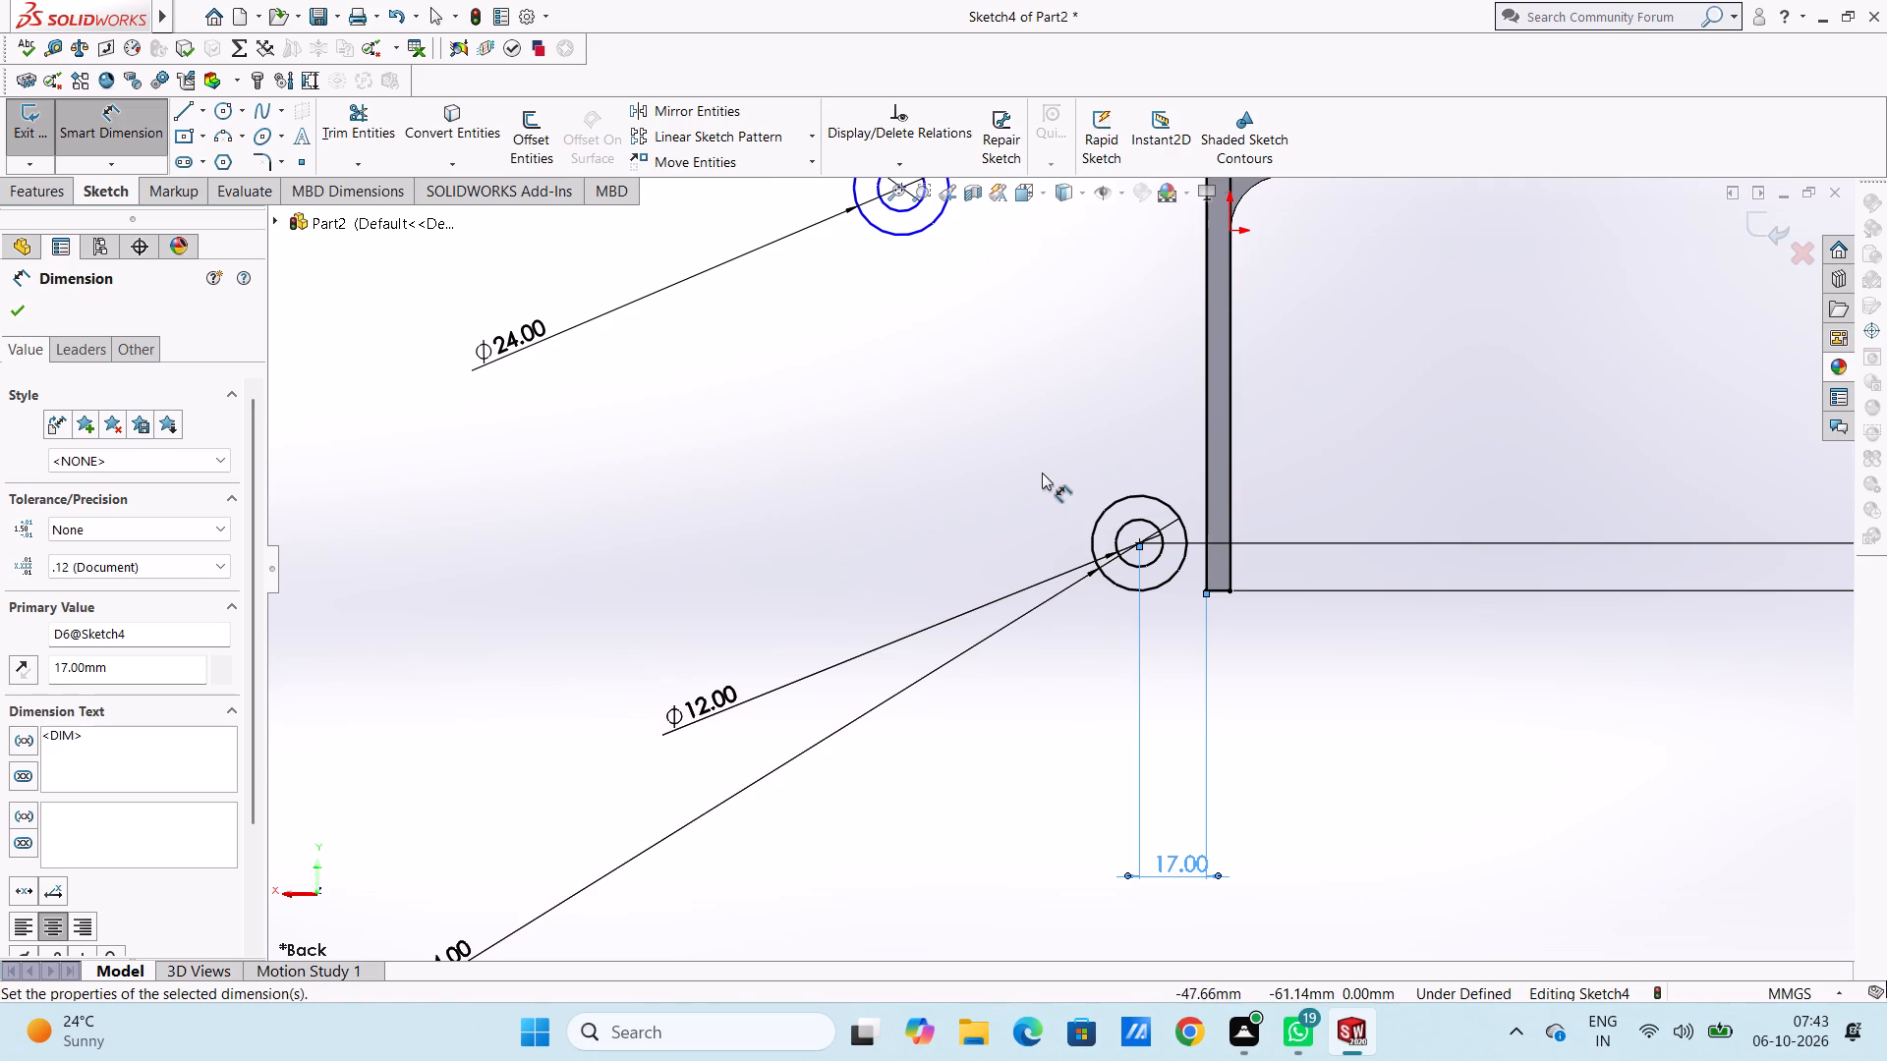
{"action": "left_click", "coordinate": [1042, 472]}
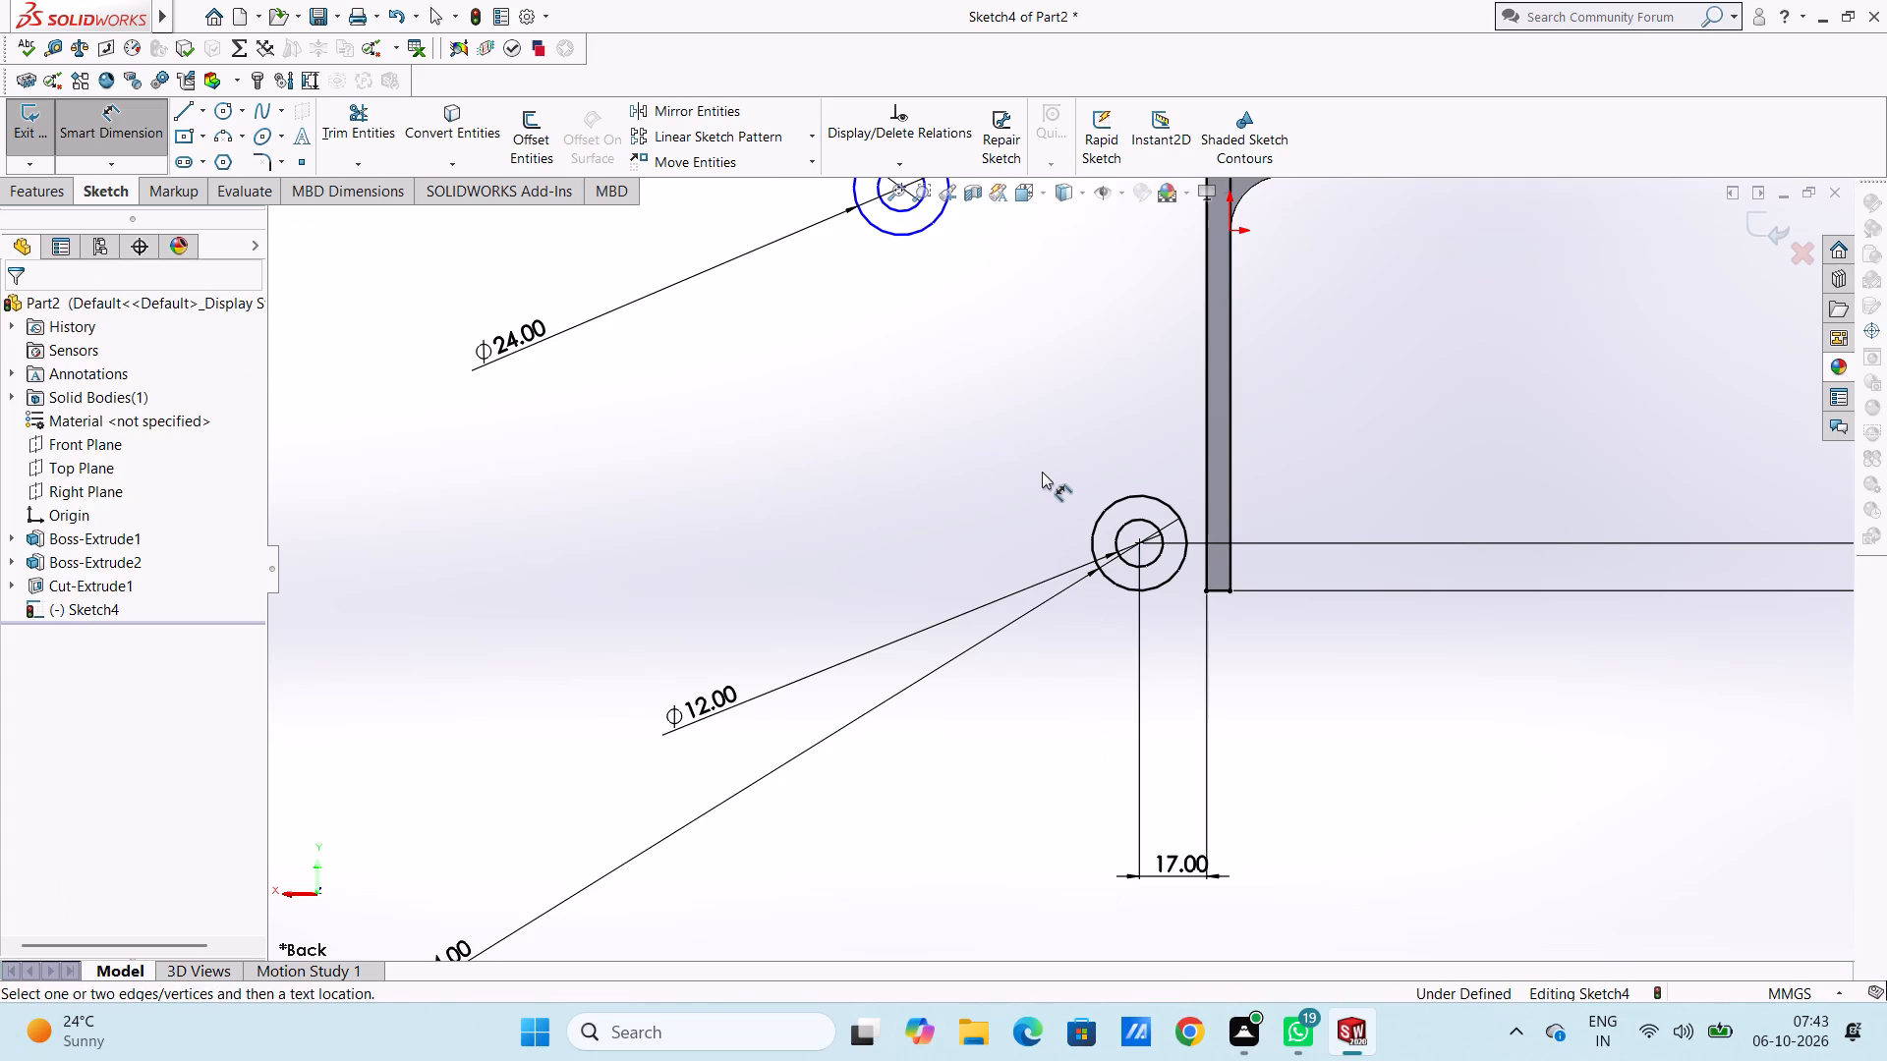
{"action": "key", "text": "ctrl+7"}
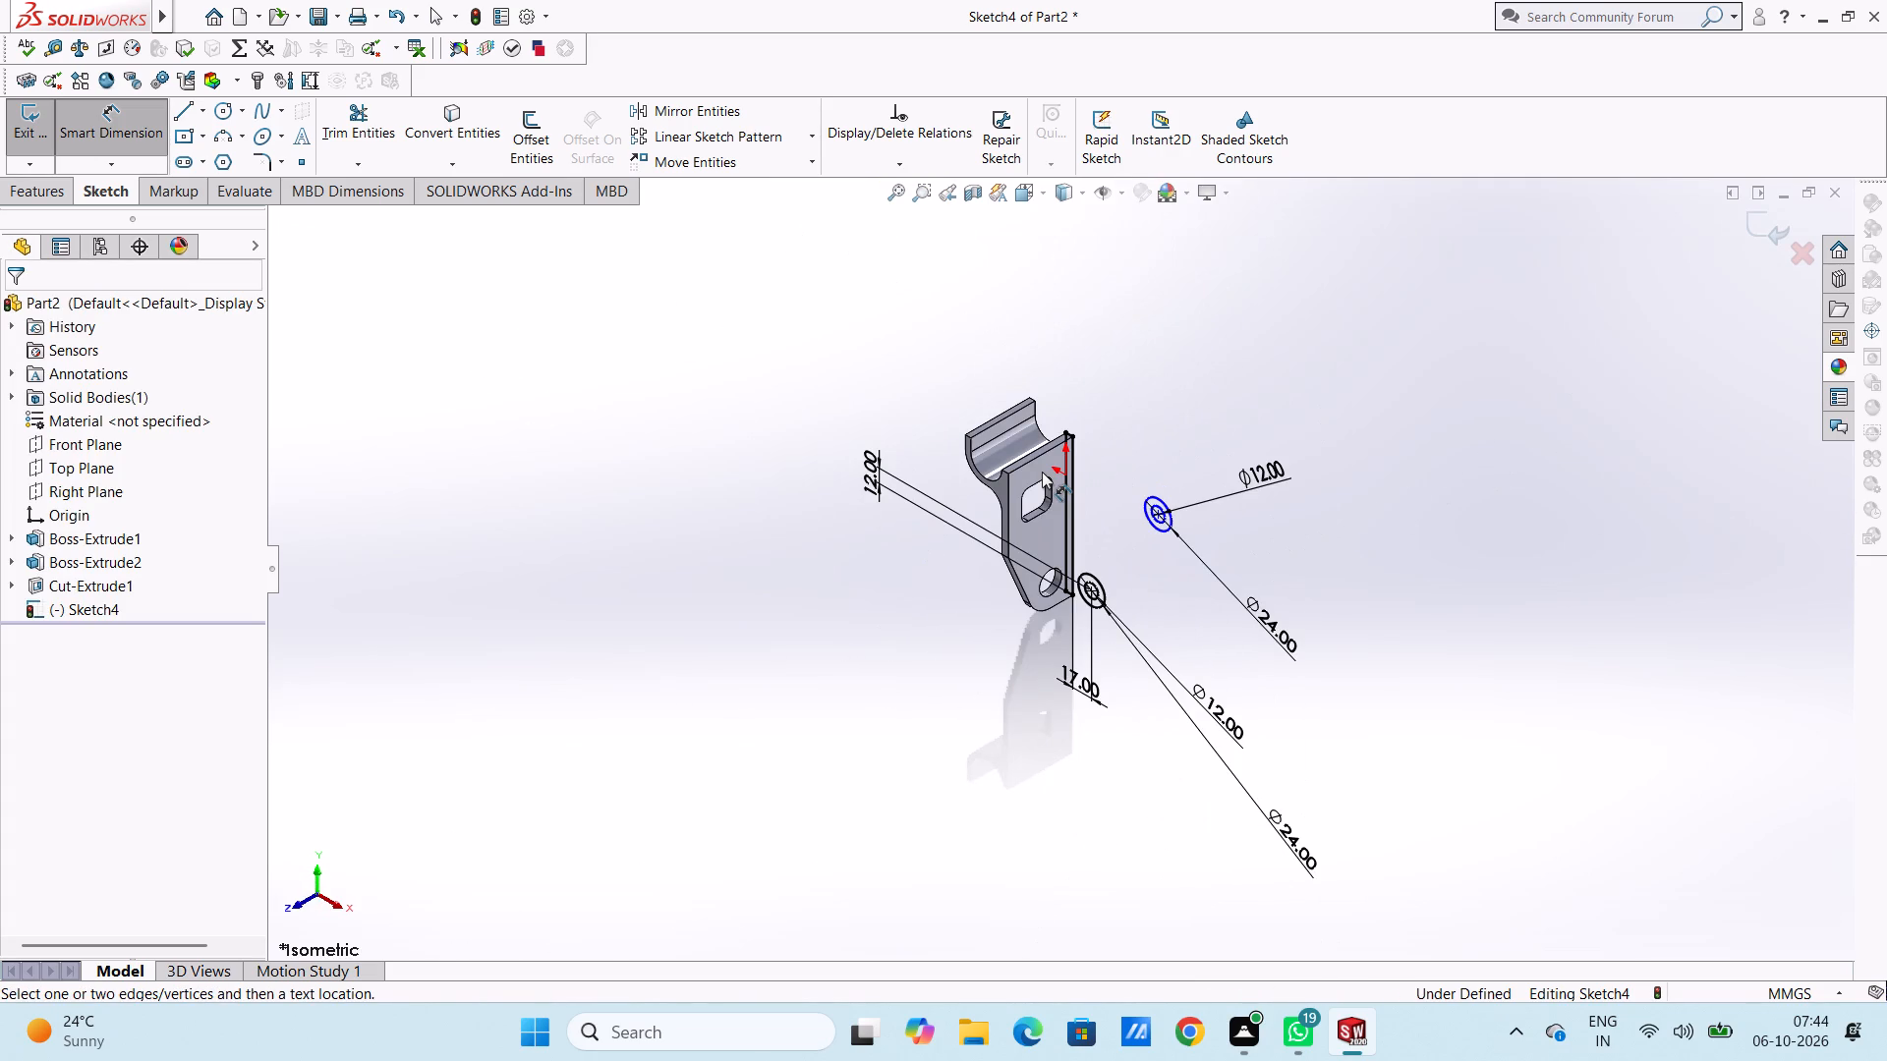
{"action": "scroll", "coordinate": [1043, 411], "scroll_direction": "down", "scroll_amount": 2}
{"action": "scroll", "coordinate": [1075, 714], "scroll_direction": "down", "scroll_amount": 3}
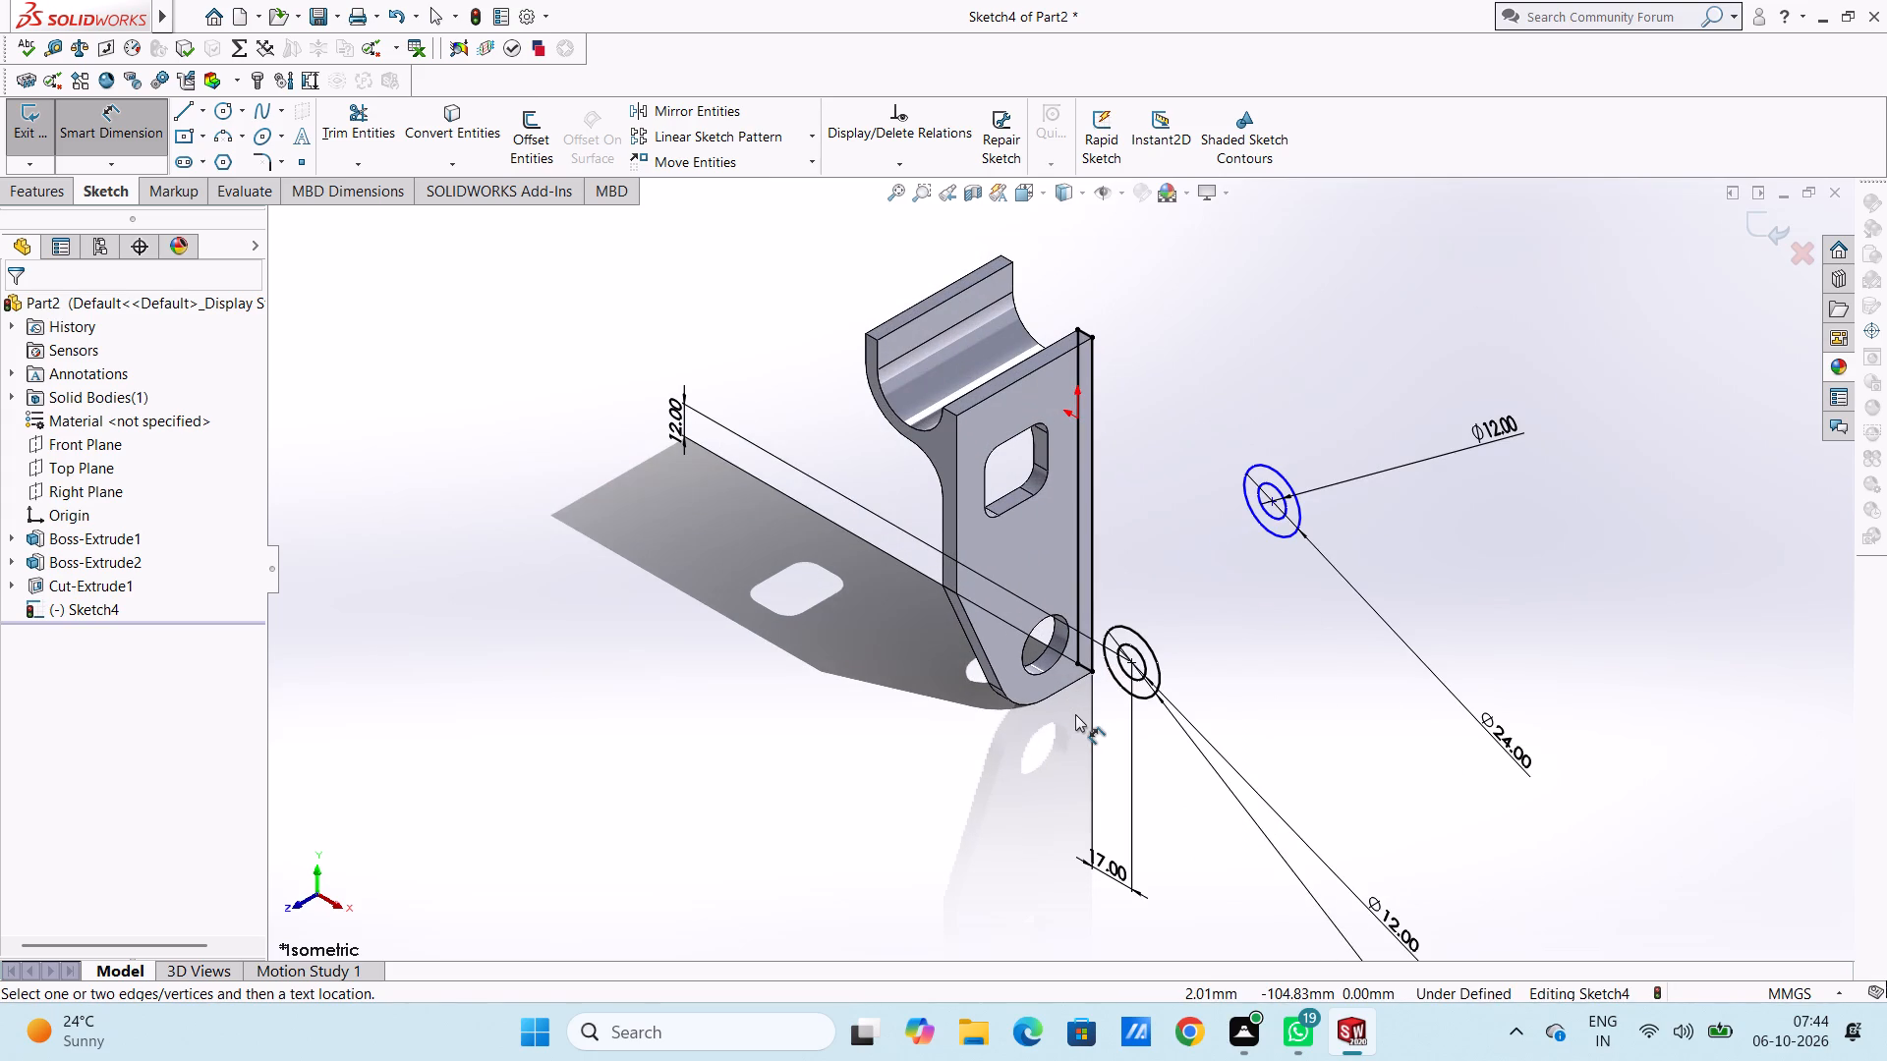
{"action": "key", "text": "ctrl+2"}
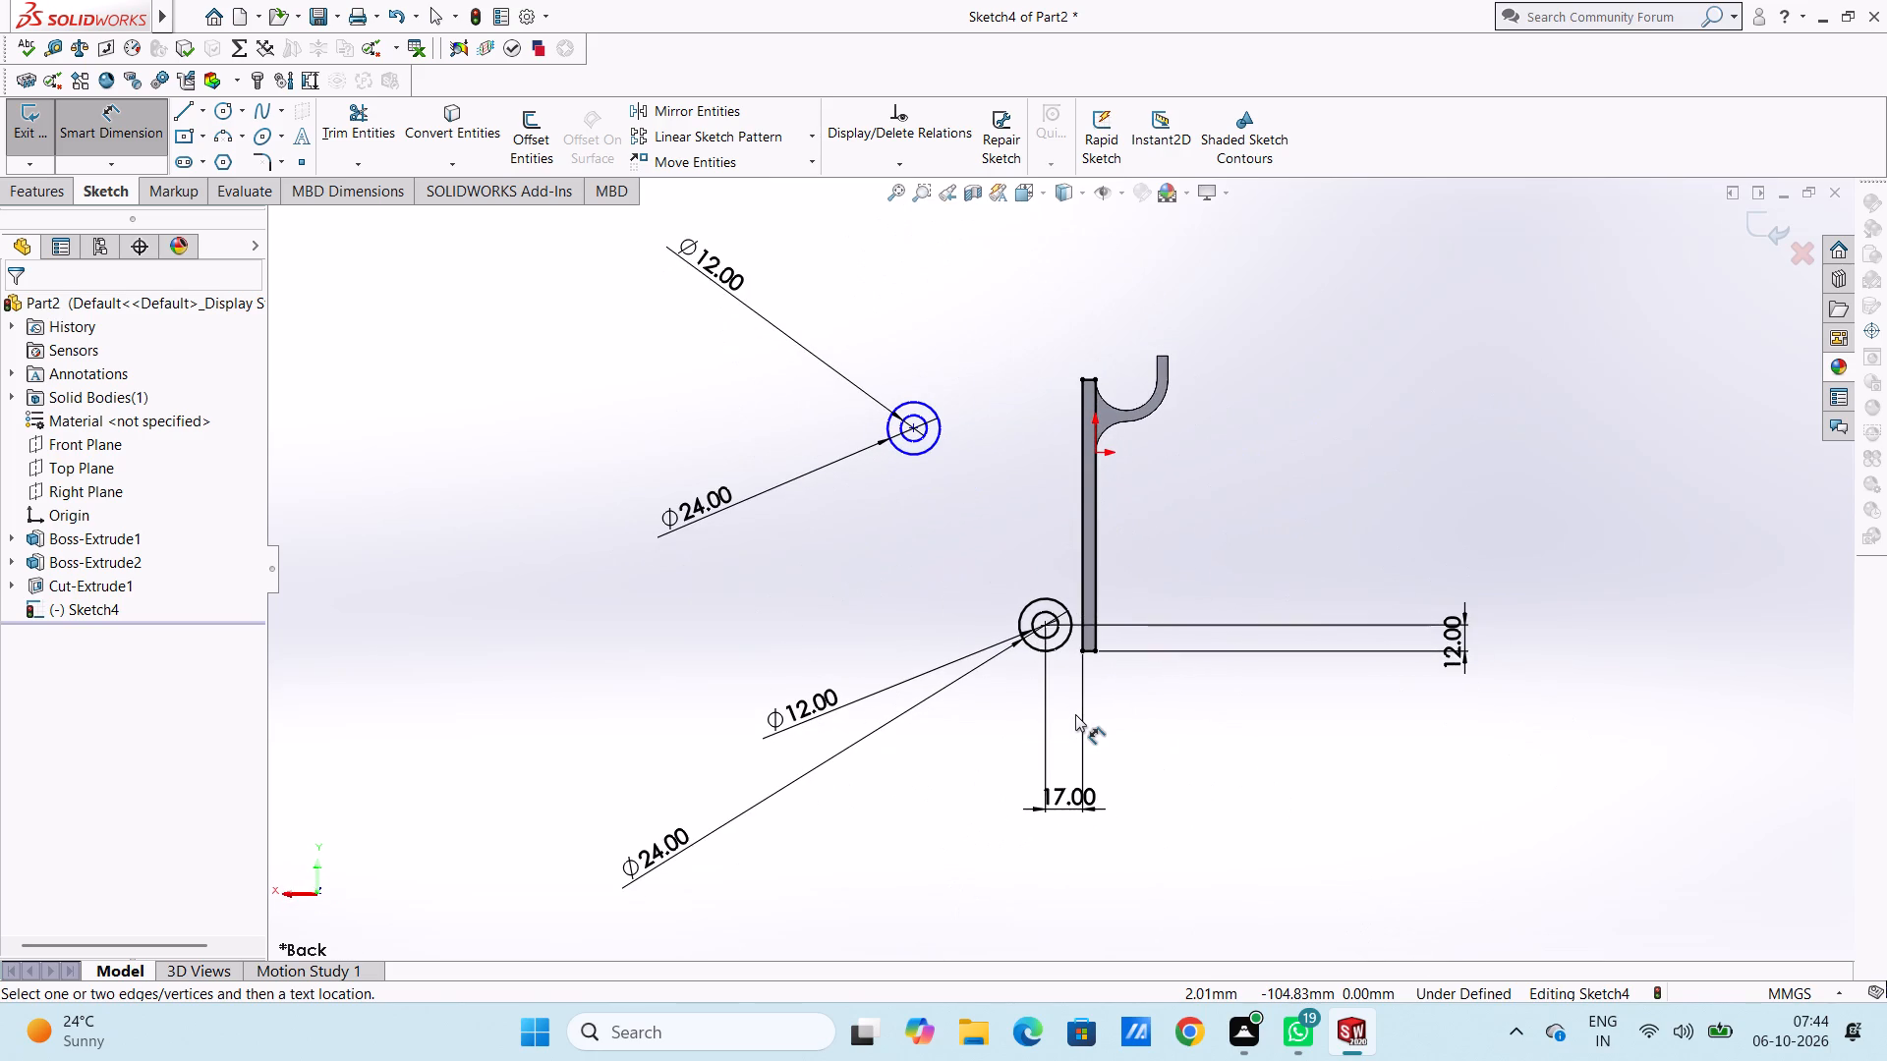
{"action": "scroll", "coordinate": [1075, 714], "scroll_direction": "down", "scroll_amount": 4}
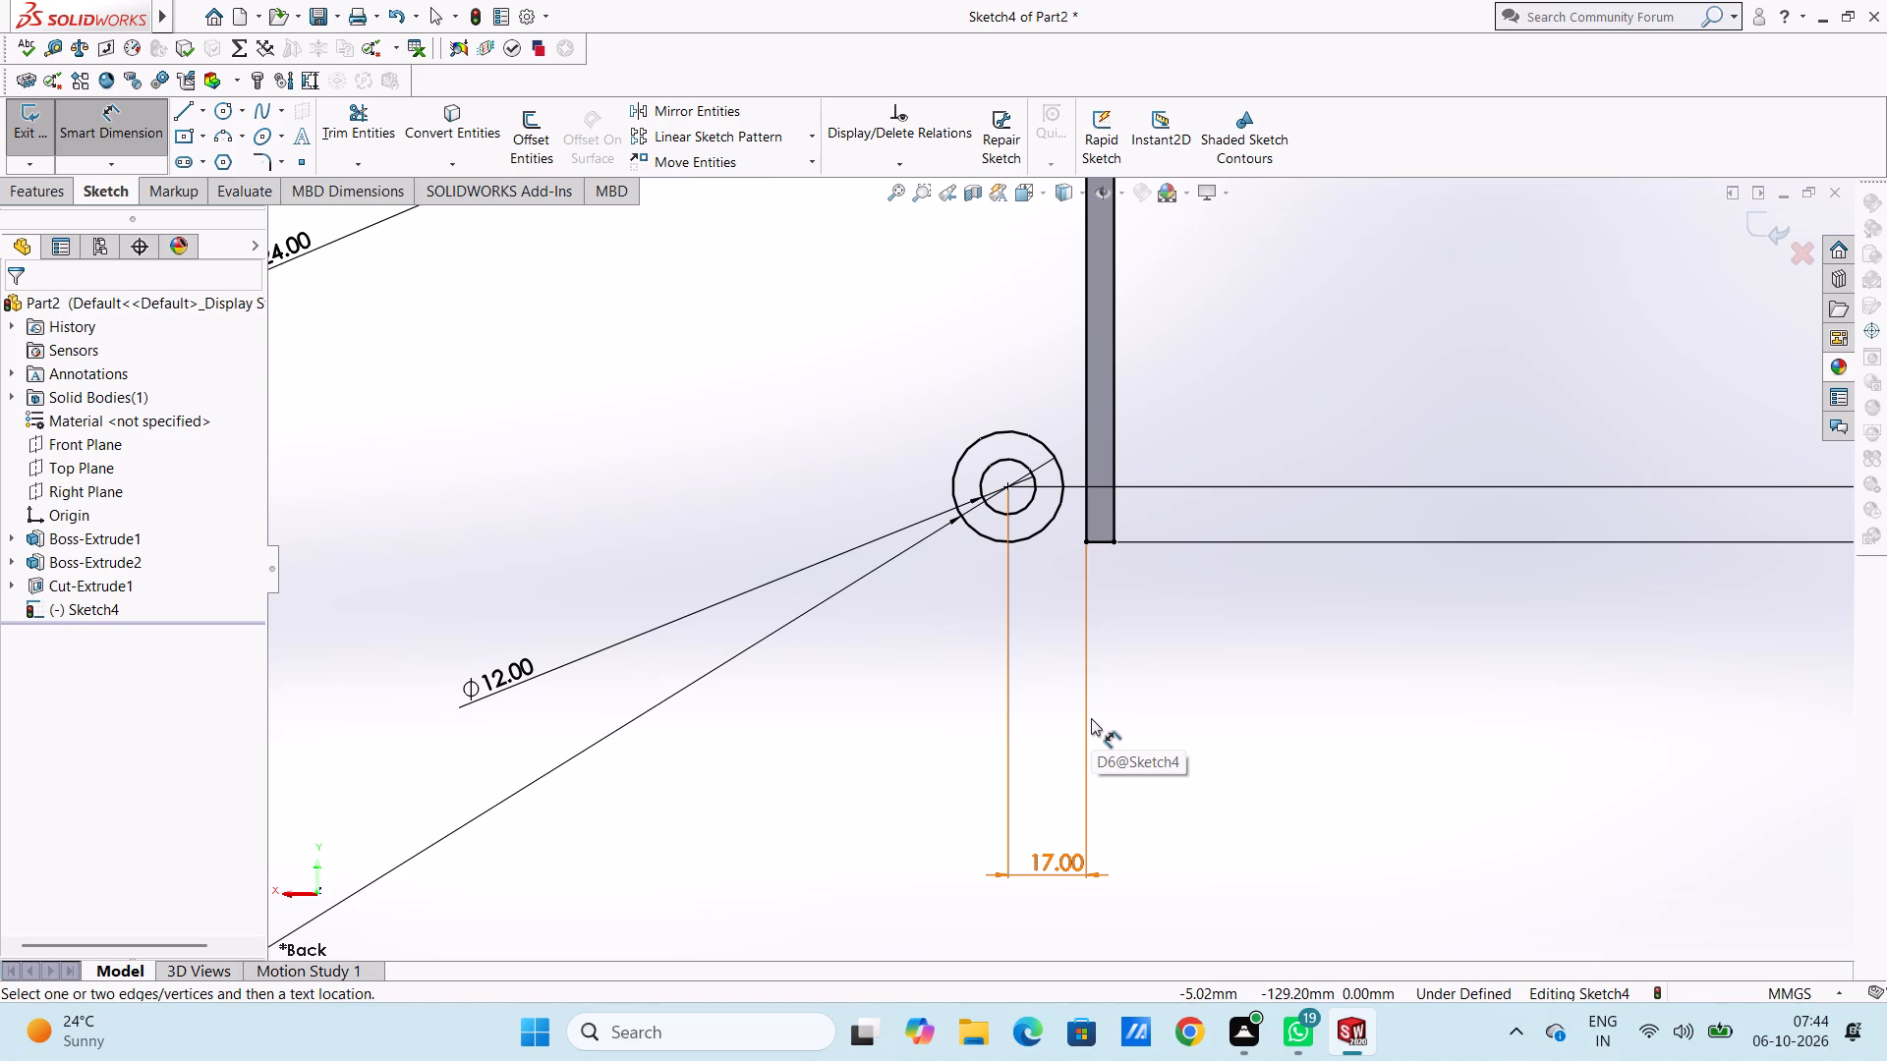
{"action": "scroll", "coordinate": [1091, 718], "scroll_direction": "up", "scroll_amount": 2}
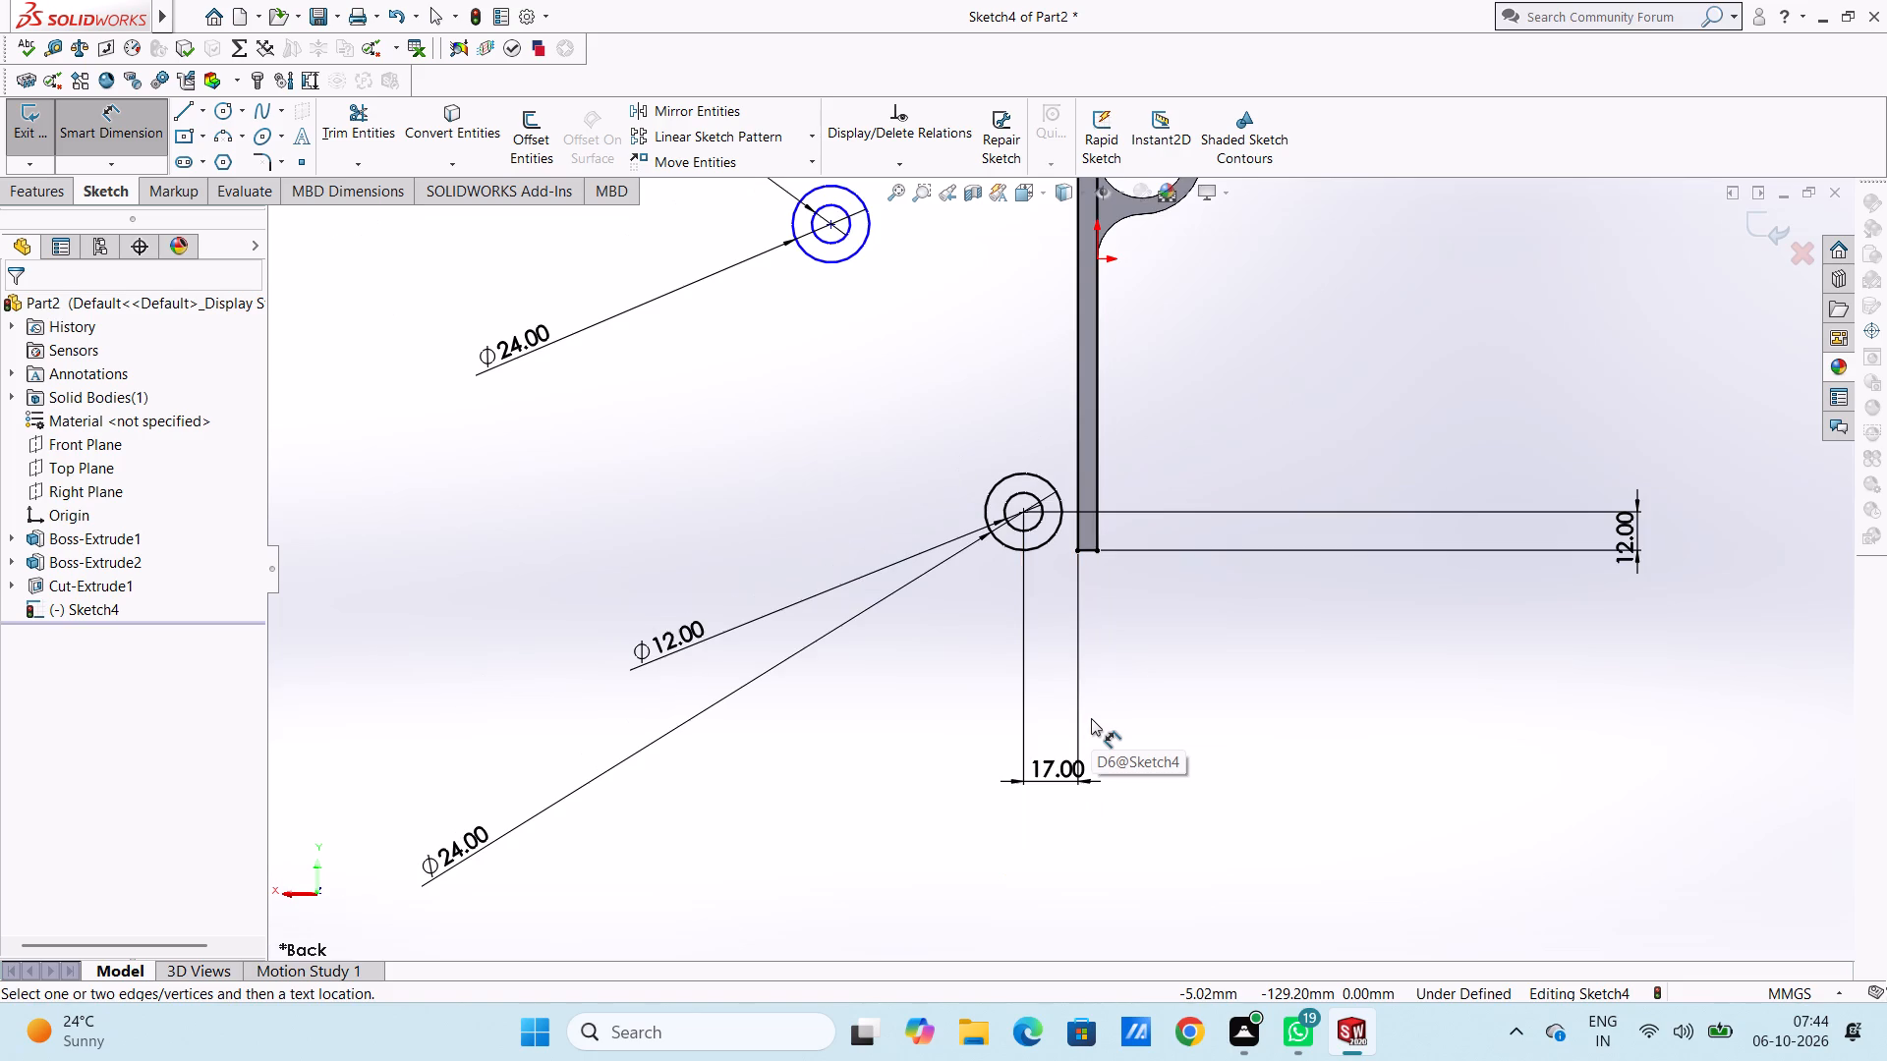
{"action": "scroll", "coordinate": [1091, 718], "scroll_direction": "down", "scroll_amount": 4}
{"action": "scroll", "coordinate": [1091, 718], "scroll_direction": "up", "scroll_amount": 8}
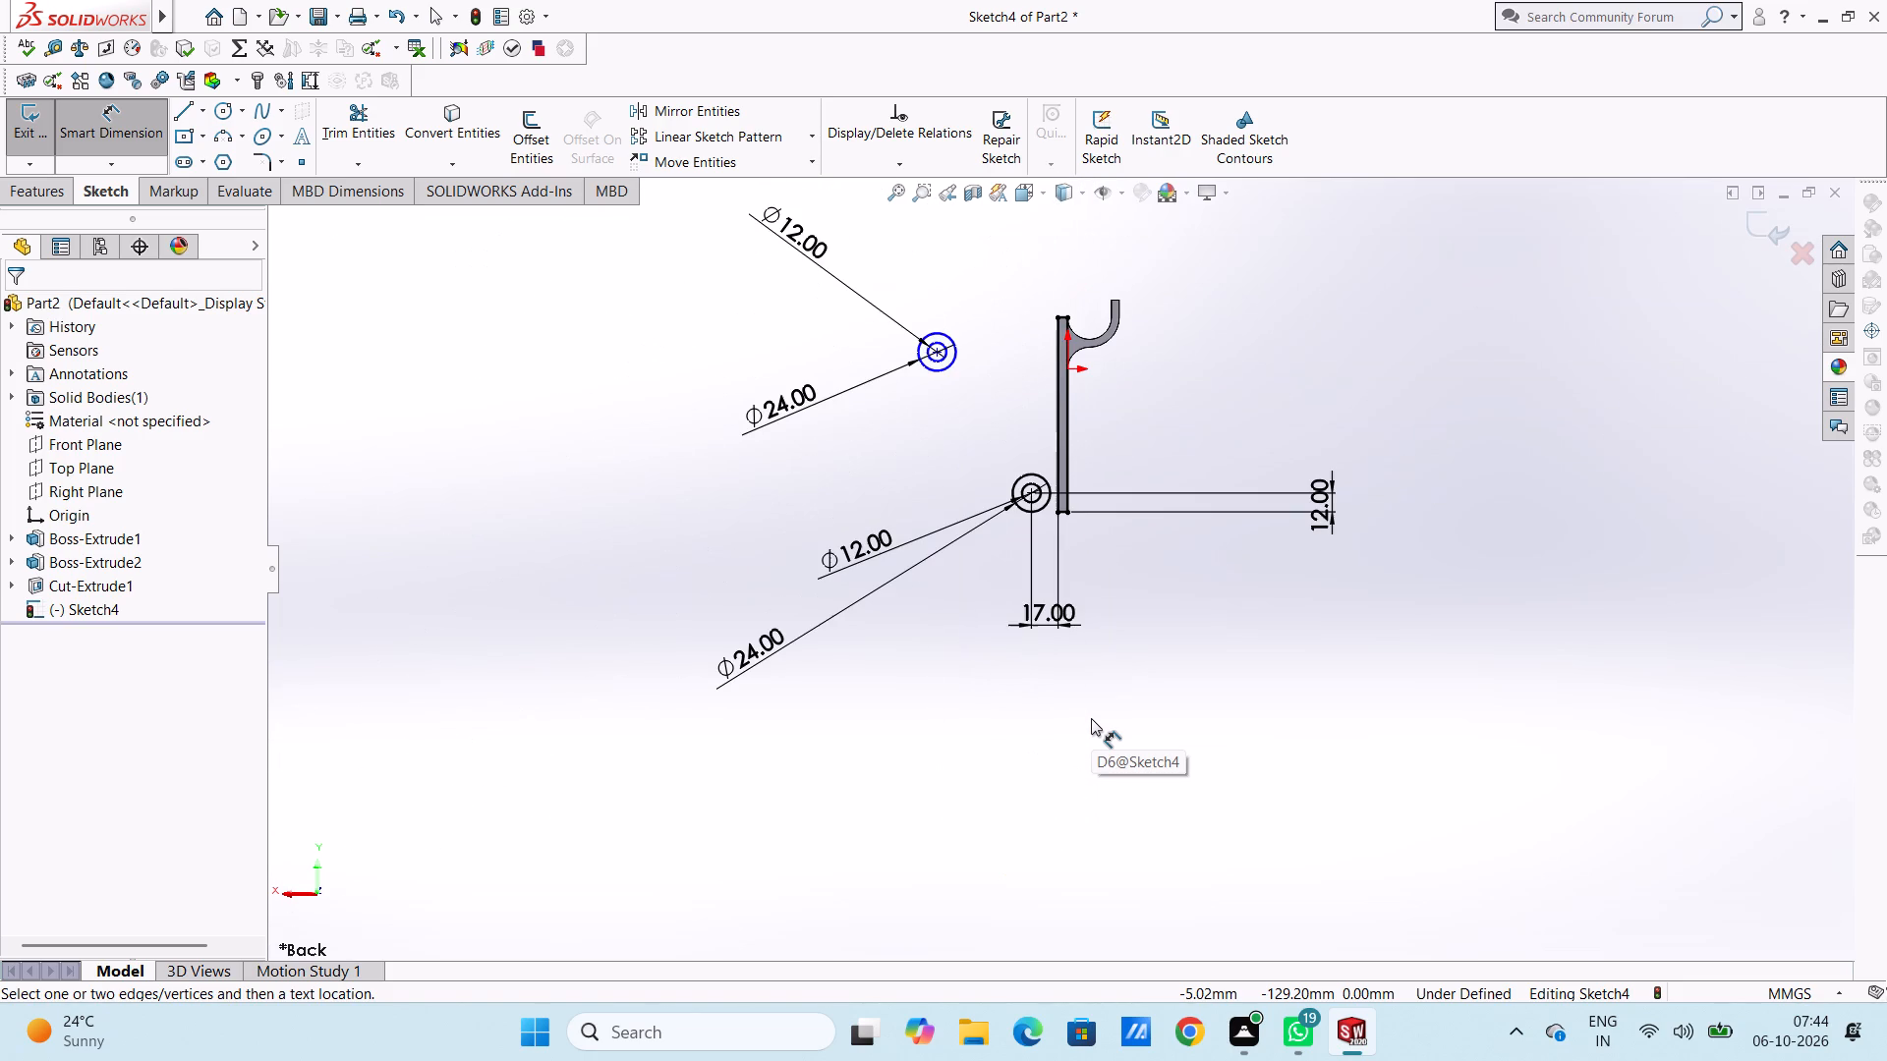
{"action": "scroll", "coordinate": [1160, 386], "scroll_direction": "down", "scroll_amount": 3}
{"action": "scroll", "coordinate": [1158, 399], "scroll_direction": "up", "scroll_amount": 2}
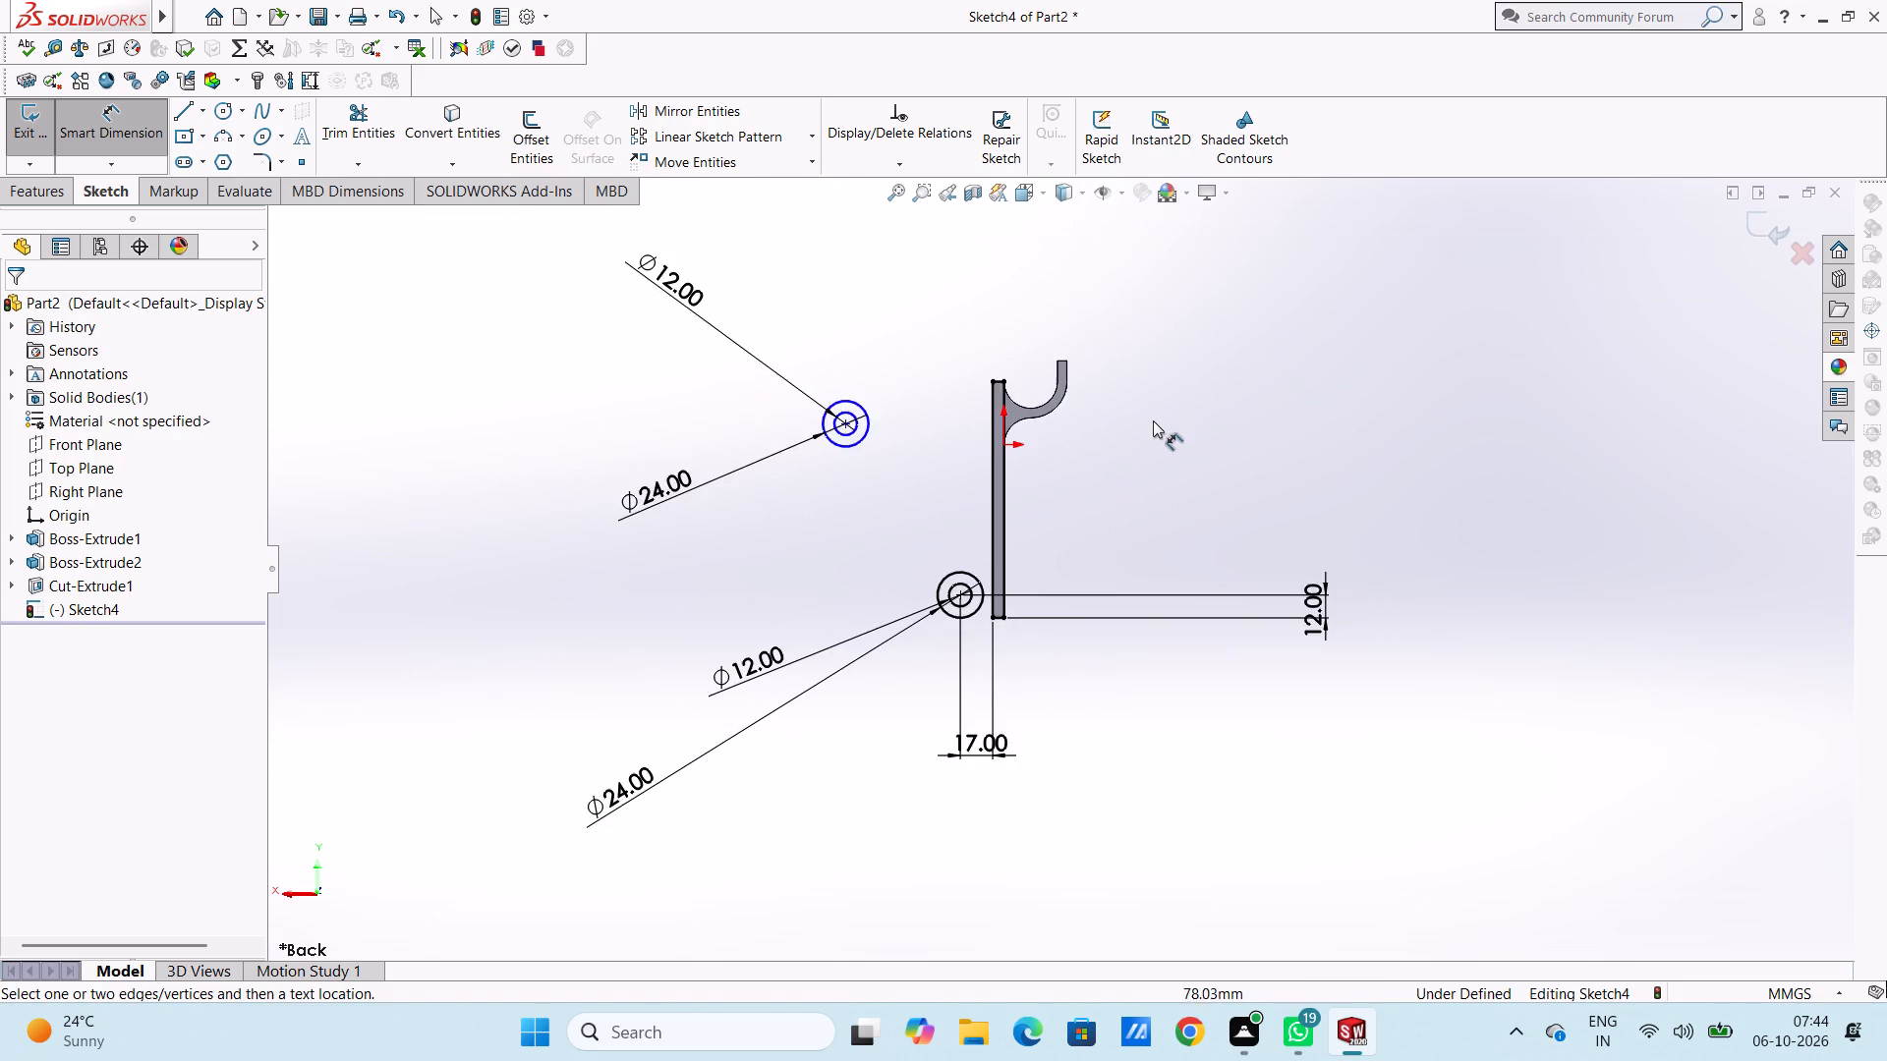
Dimension the vertical distance between the centres of the lower and upper circle pairs at 80 mm.
{"action": "scroll", "coordinate": [1153, 420], "scroll_direction": "up", "scroll_amount": 1}
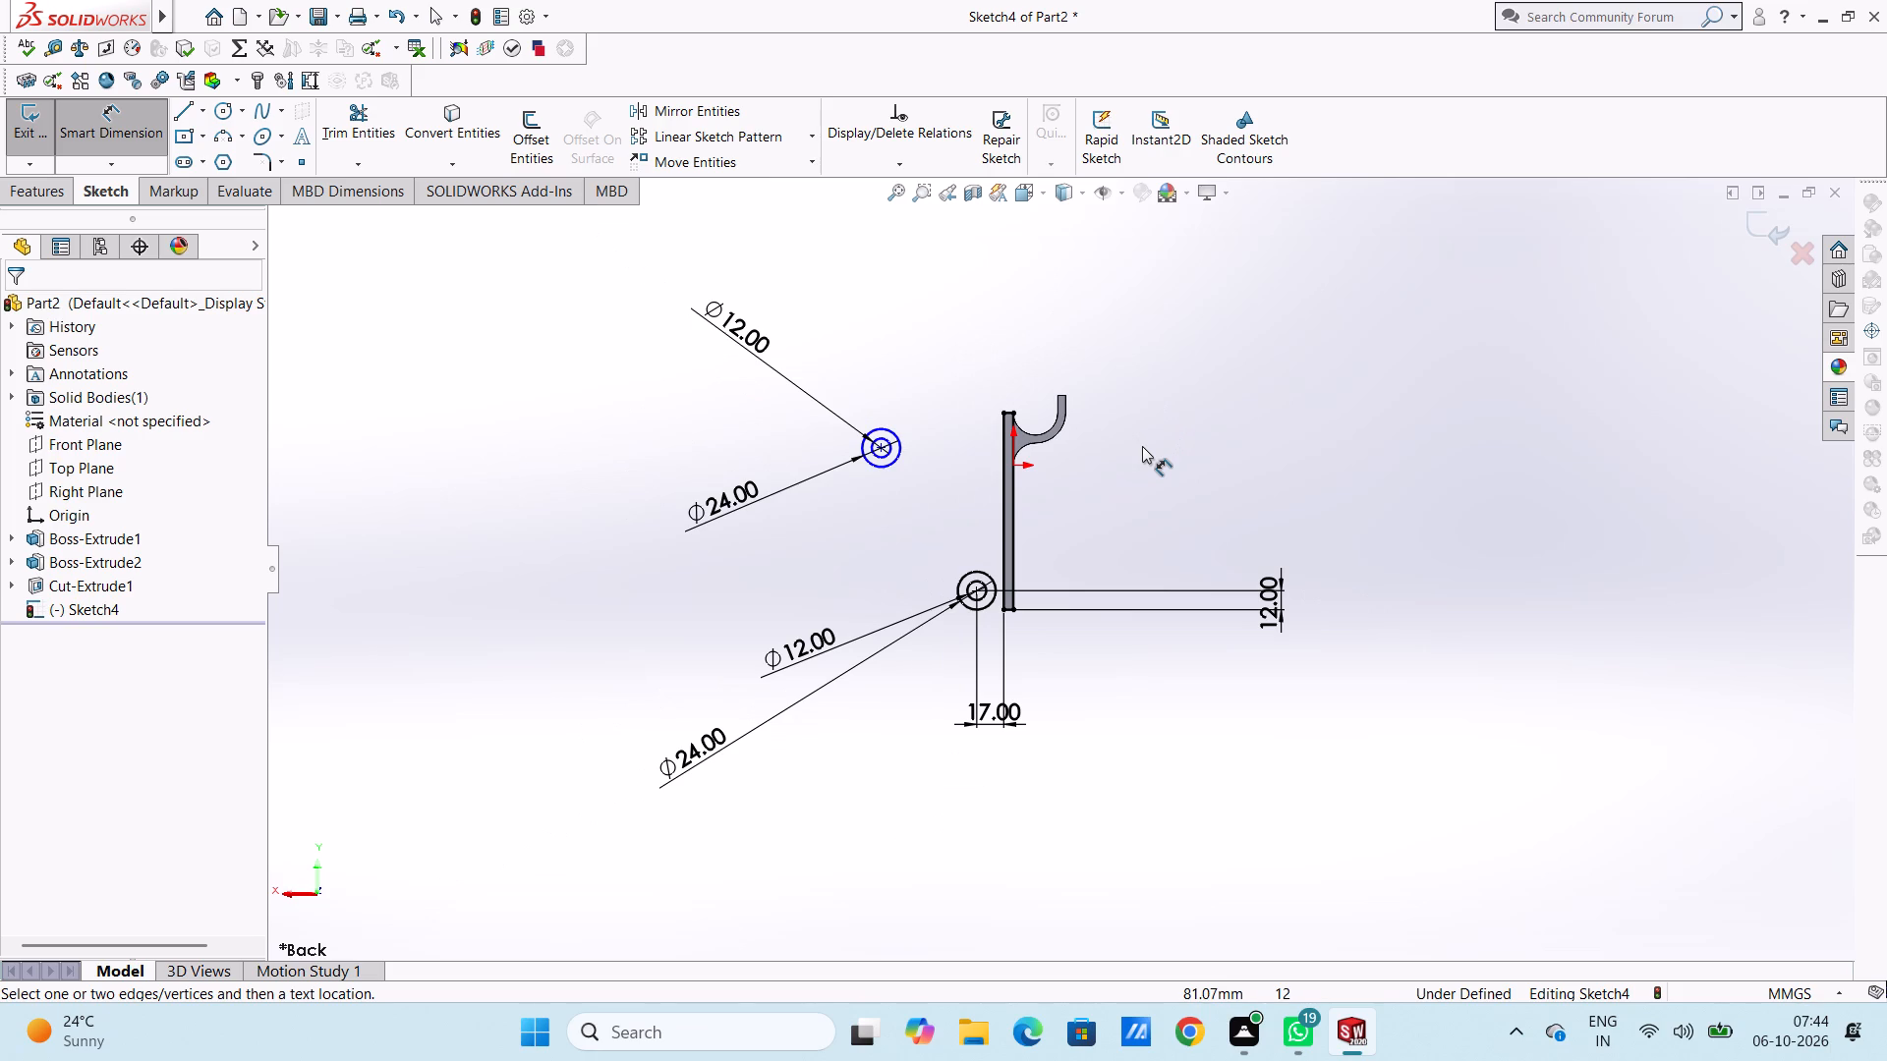
{"action": "left_click", "coordinate": [977, 593]}
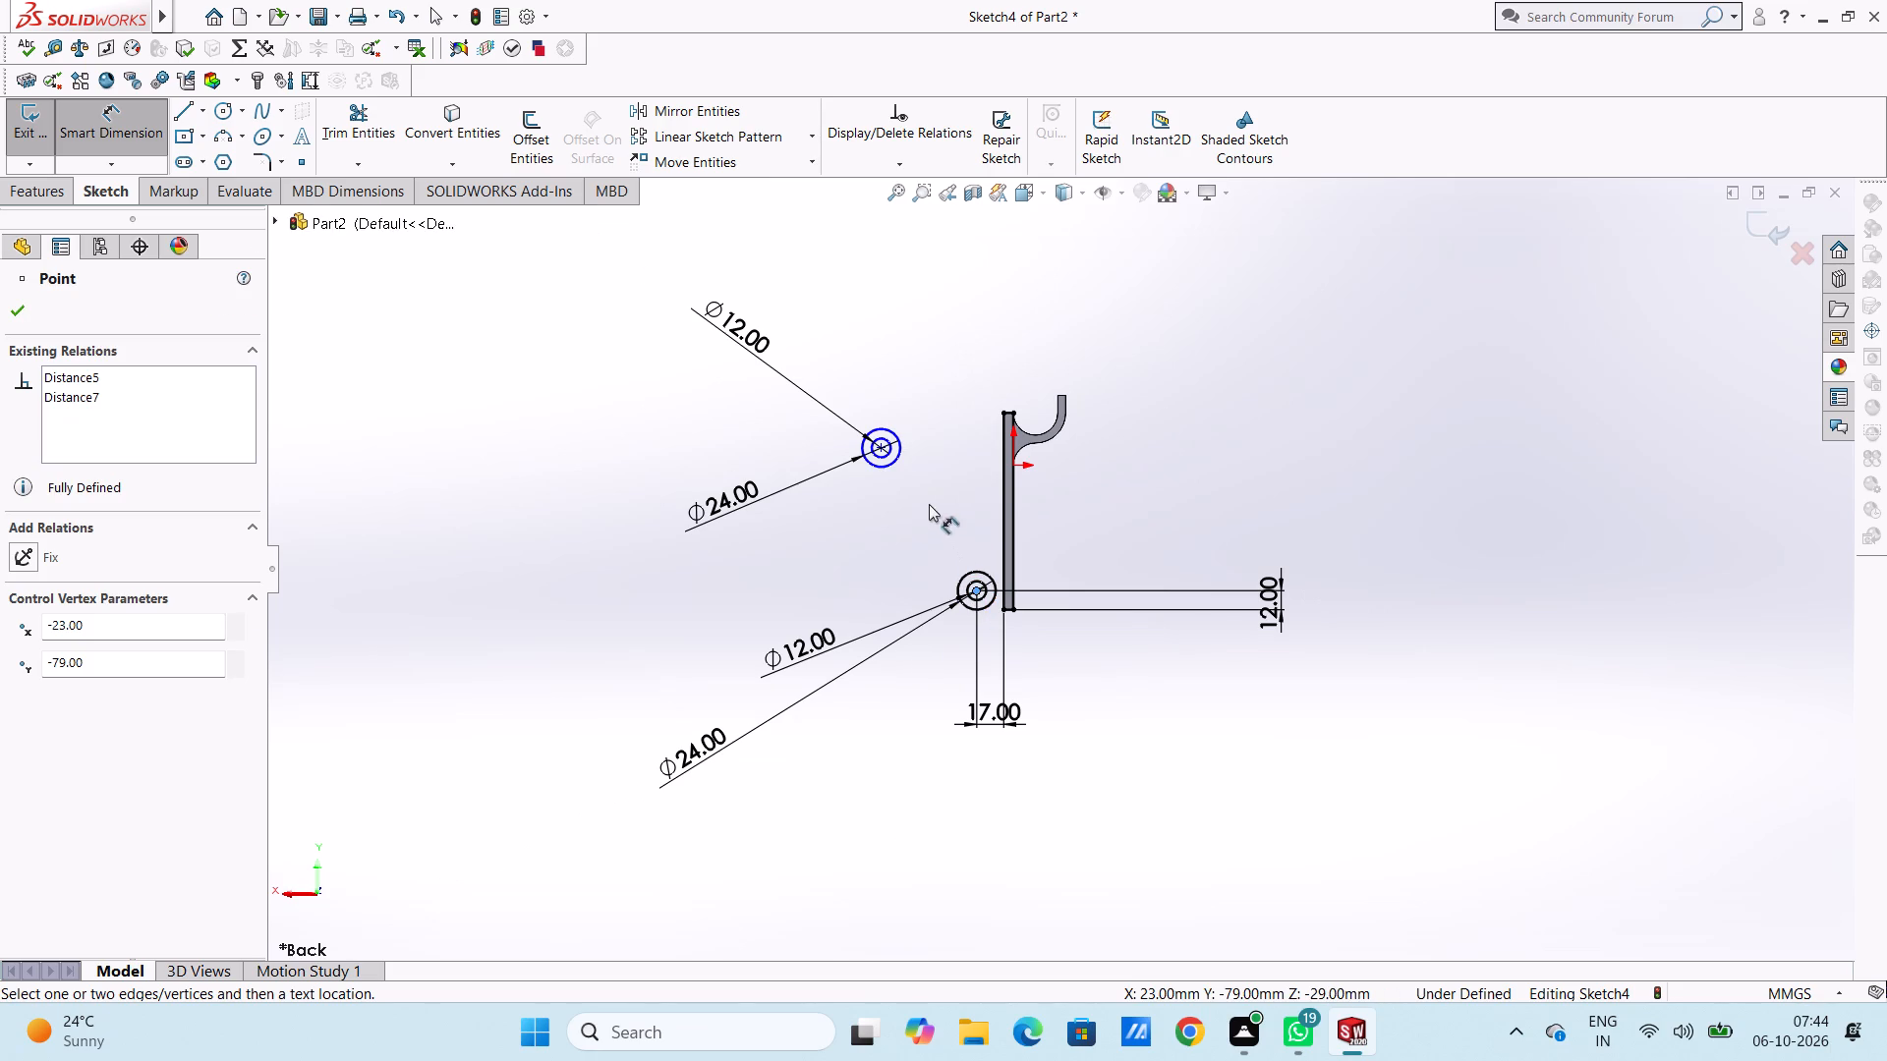
{"action": "left_click", "coordinate": [880, 448]}
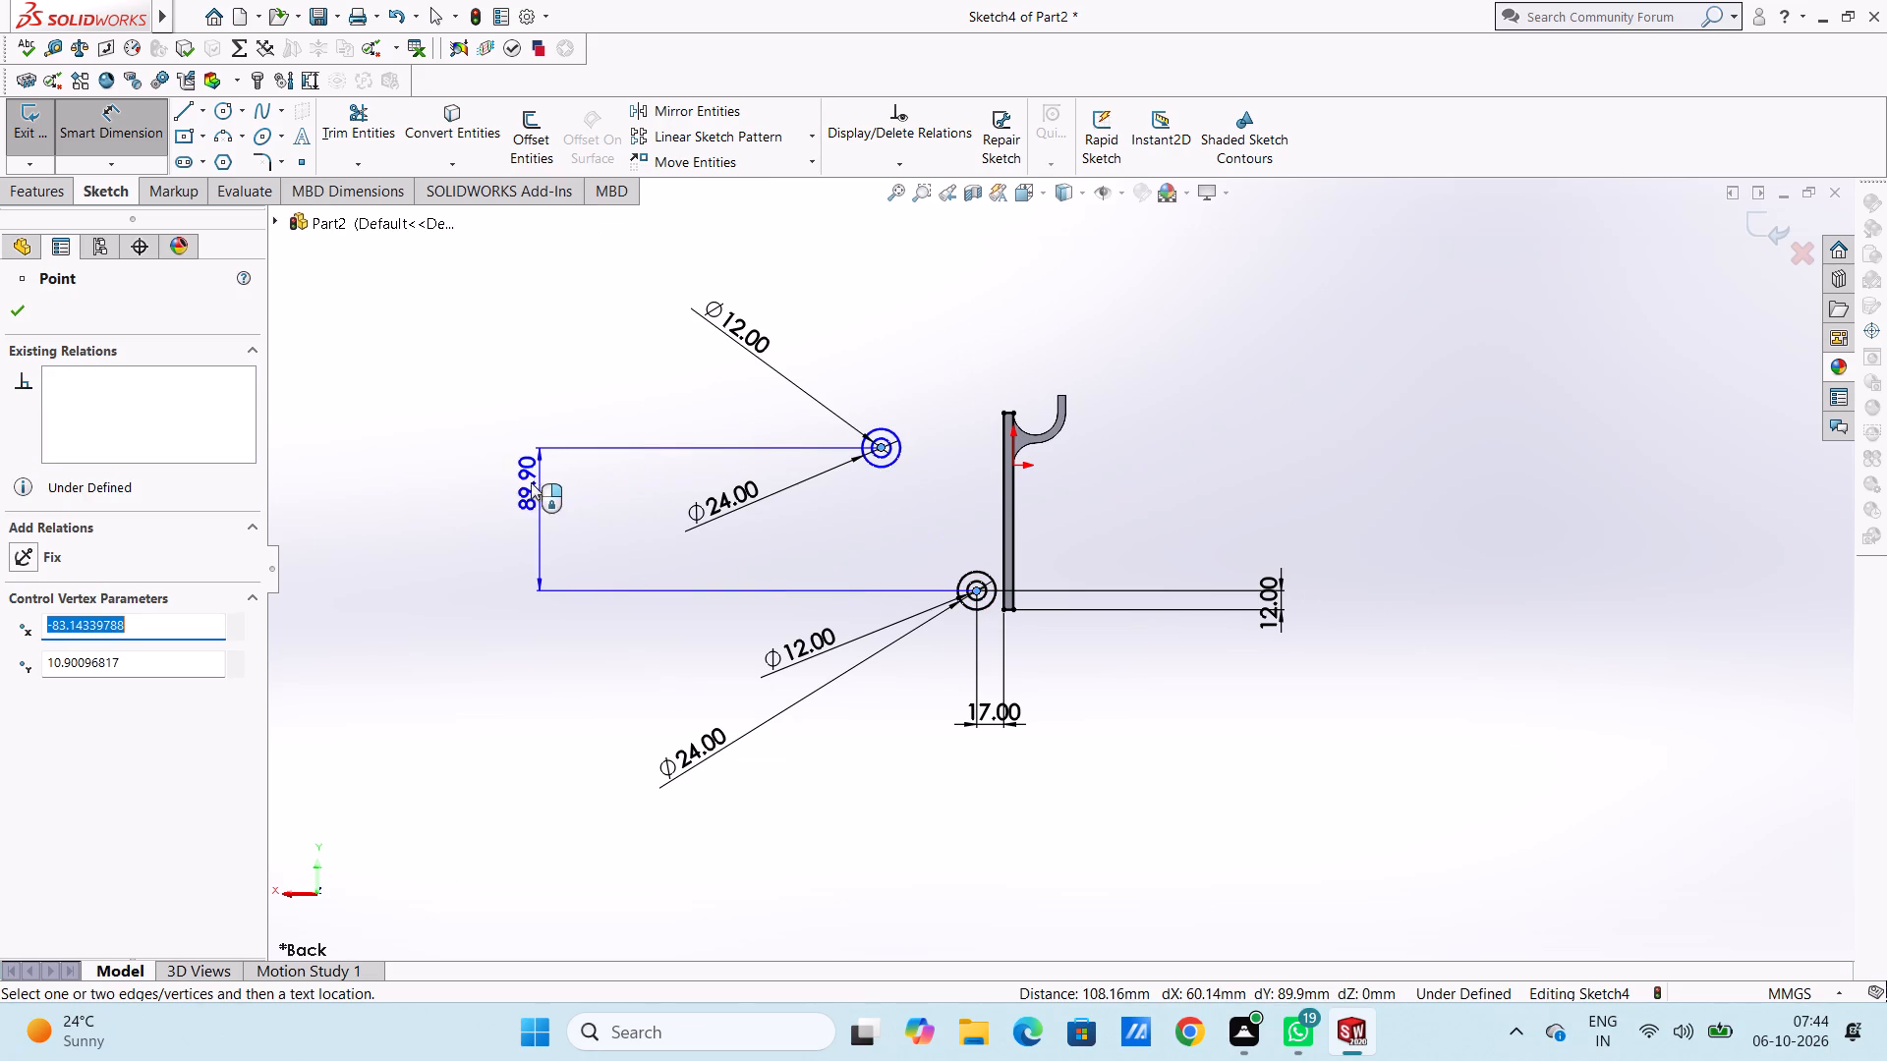
{"action": "left_click", "coordinate": [483, 463]}
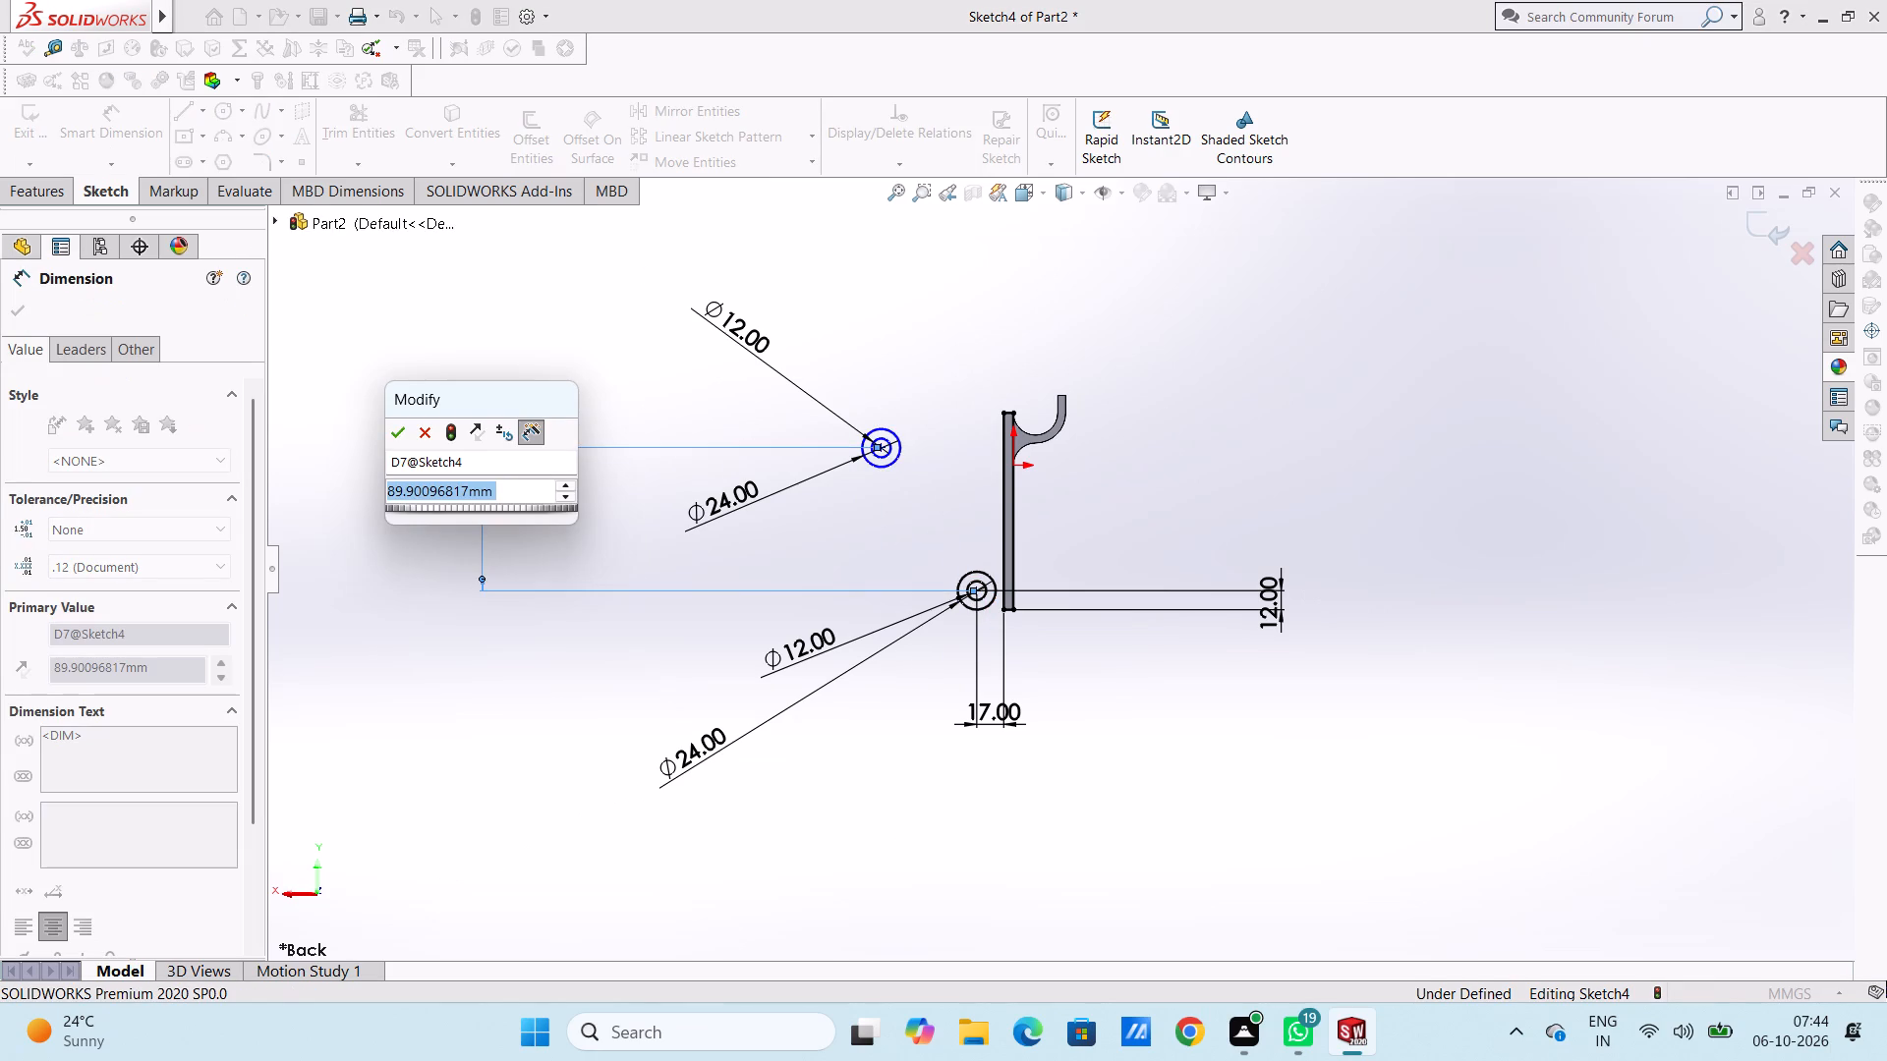
{"action": "key", "text": "8"}
{"action": "key", "text": "0"}
{"action": "key", "text": "Return"}
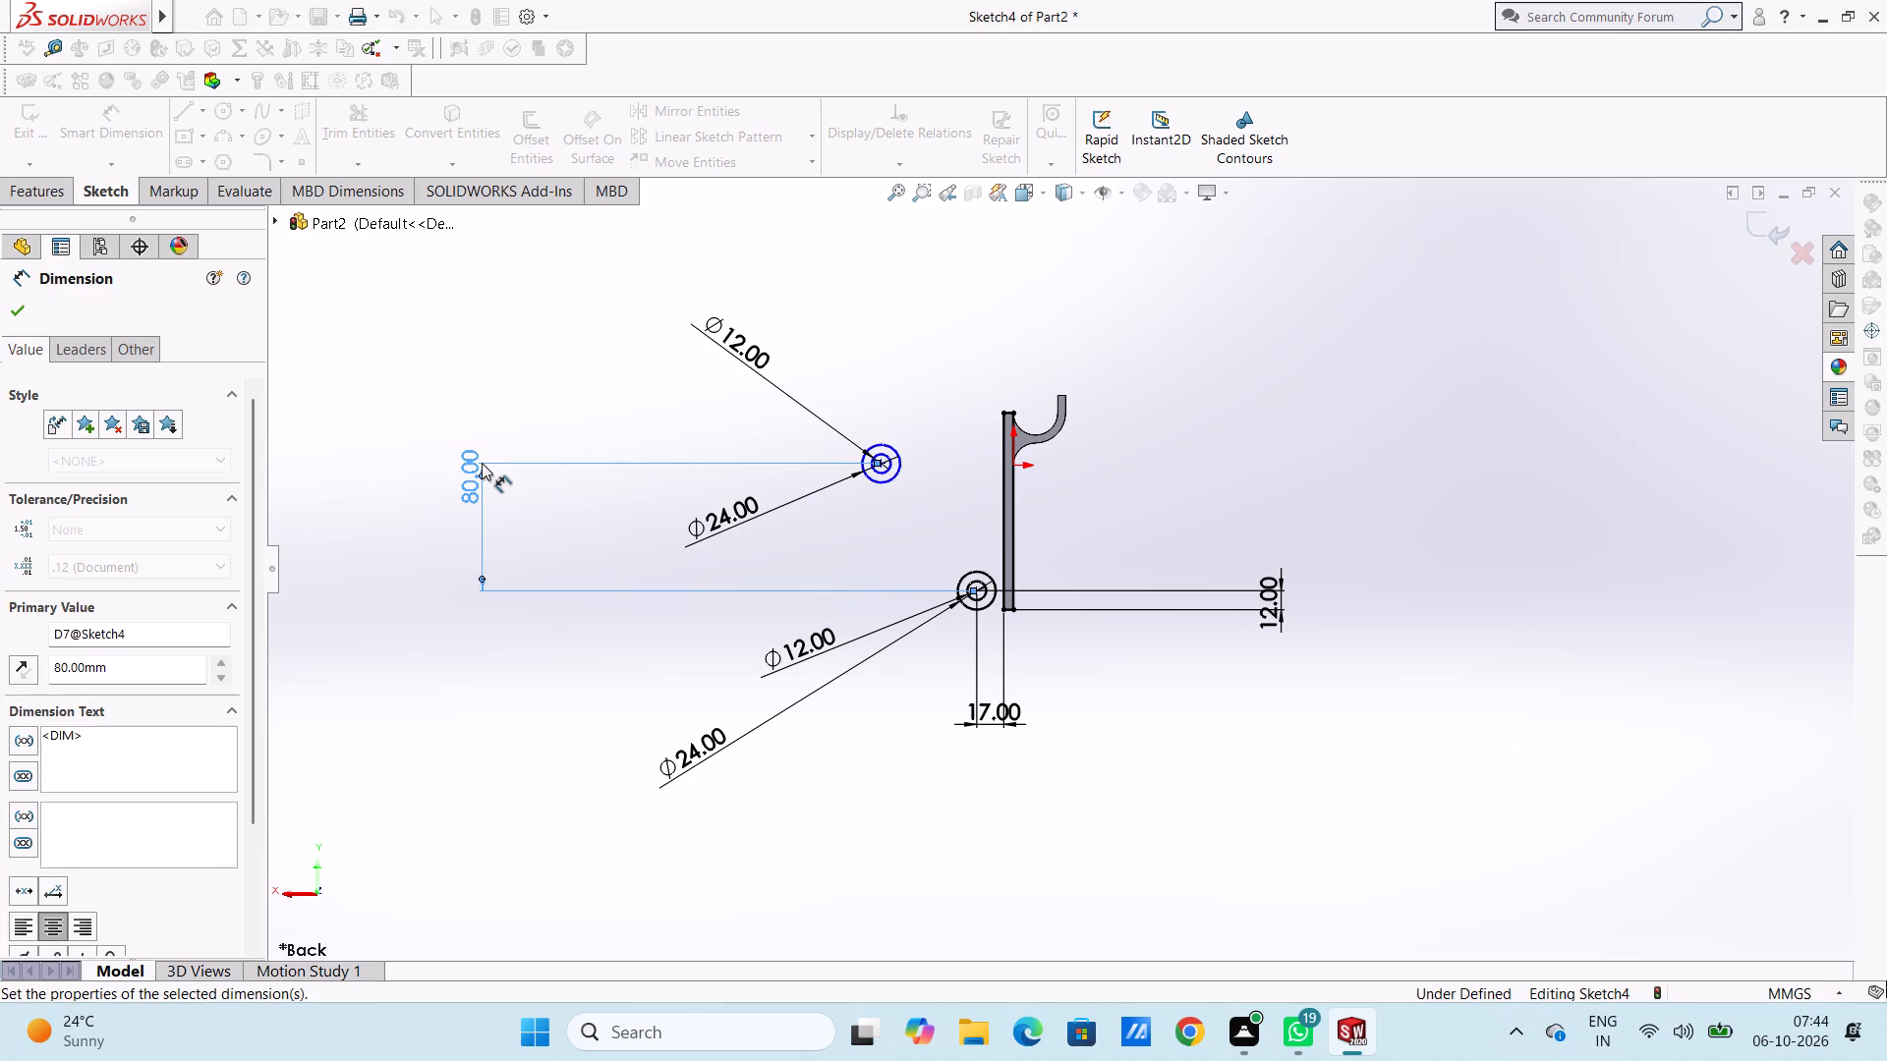
{"action": "left_click", "coordinate": [572, 391]}
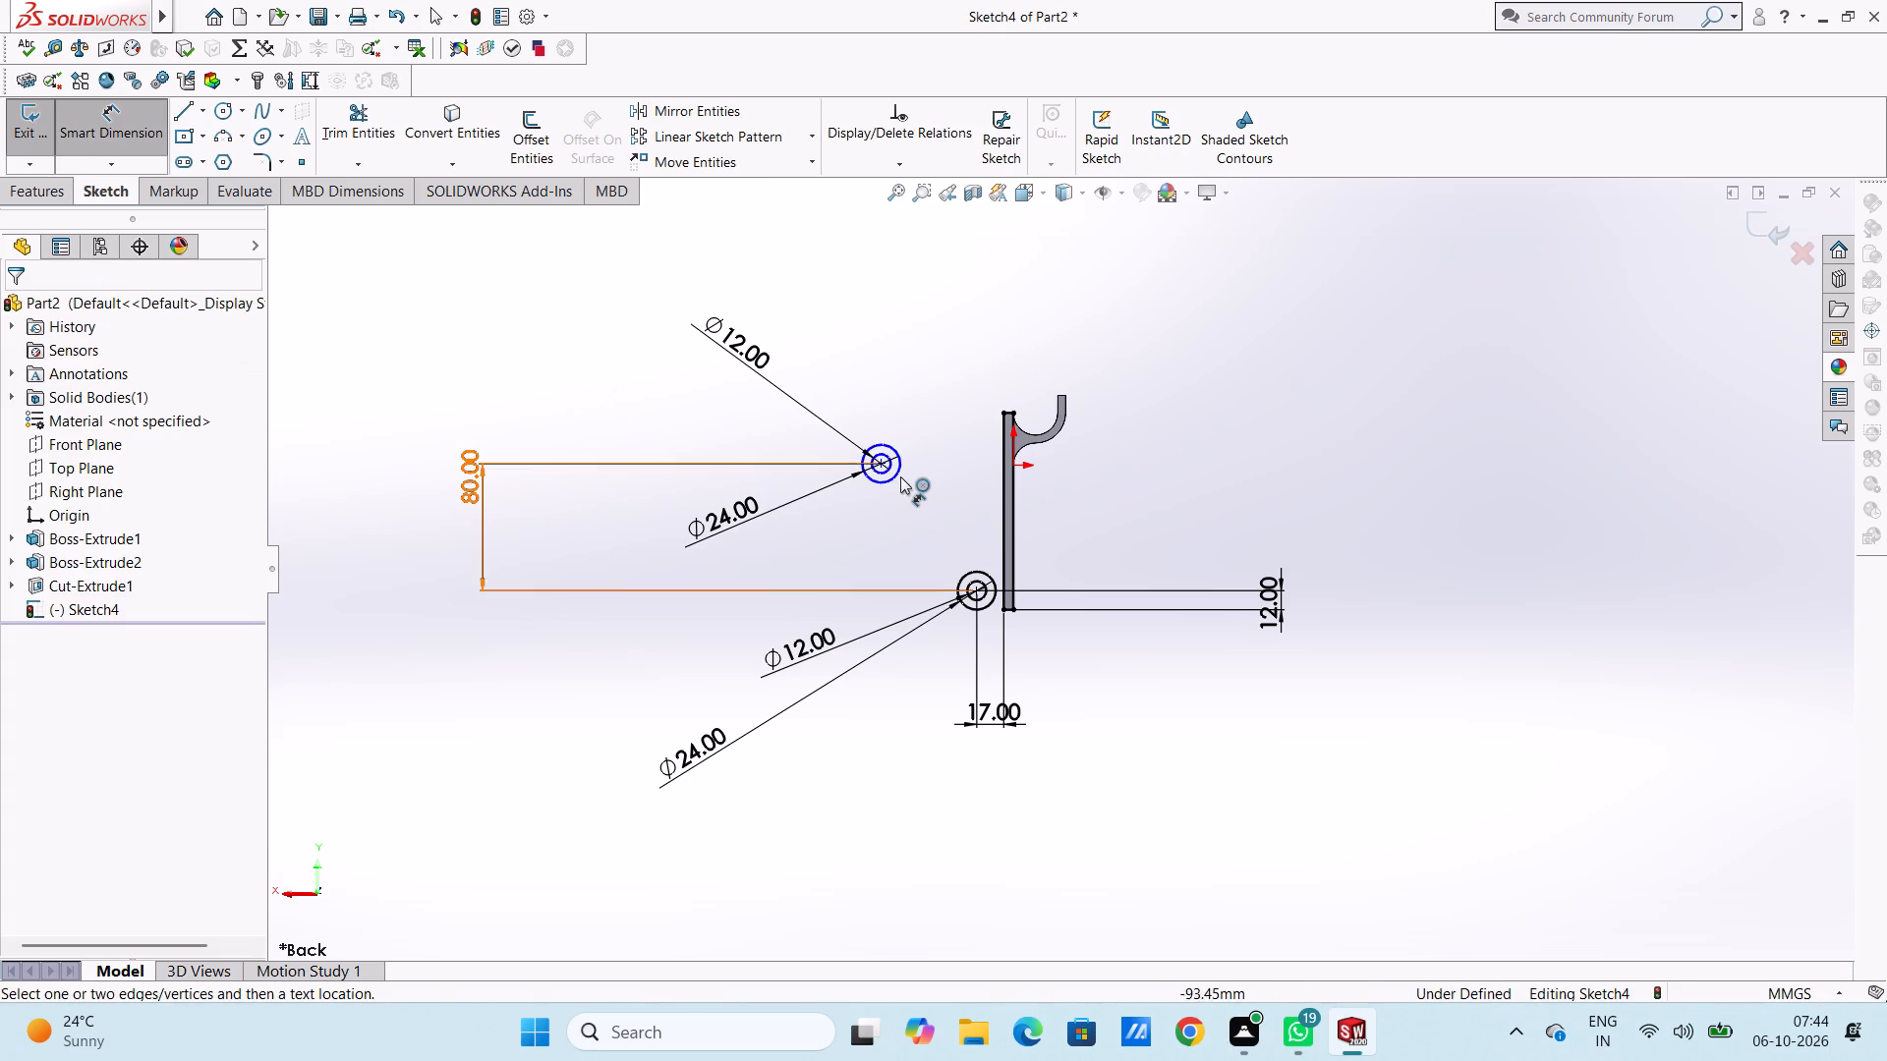
Dimension the horizontal distance from the upper circles' centre to the plate's nearer vertical edge at 28 mm.
{"action": "scroll", "coordinate": [1101, 461], "scroll_direction": "down", "scroll_amount": 2}
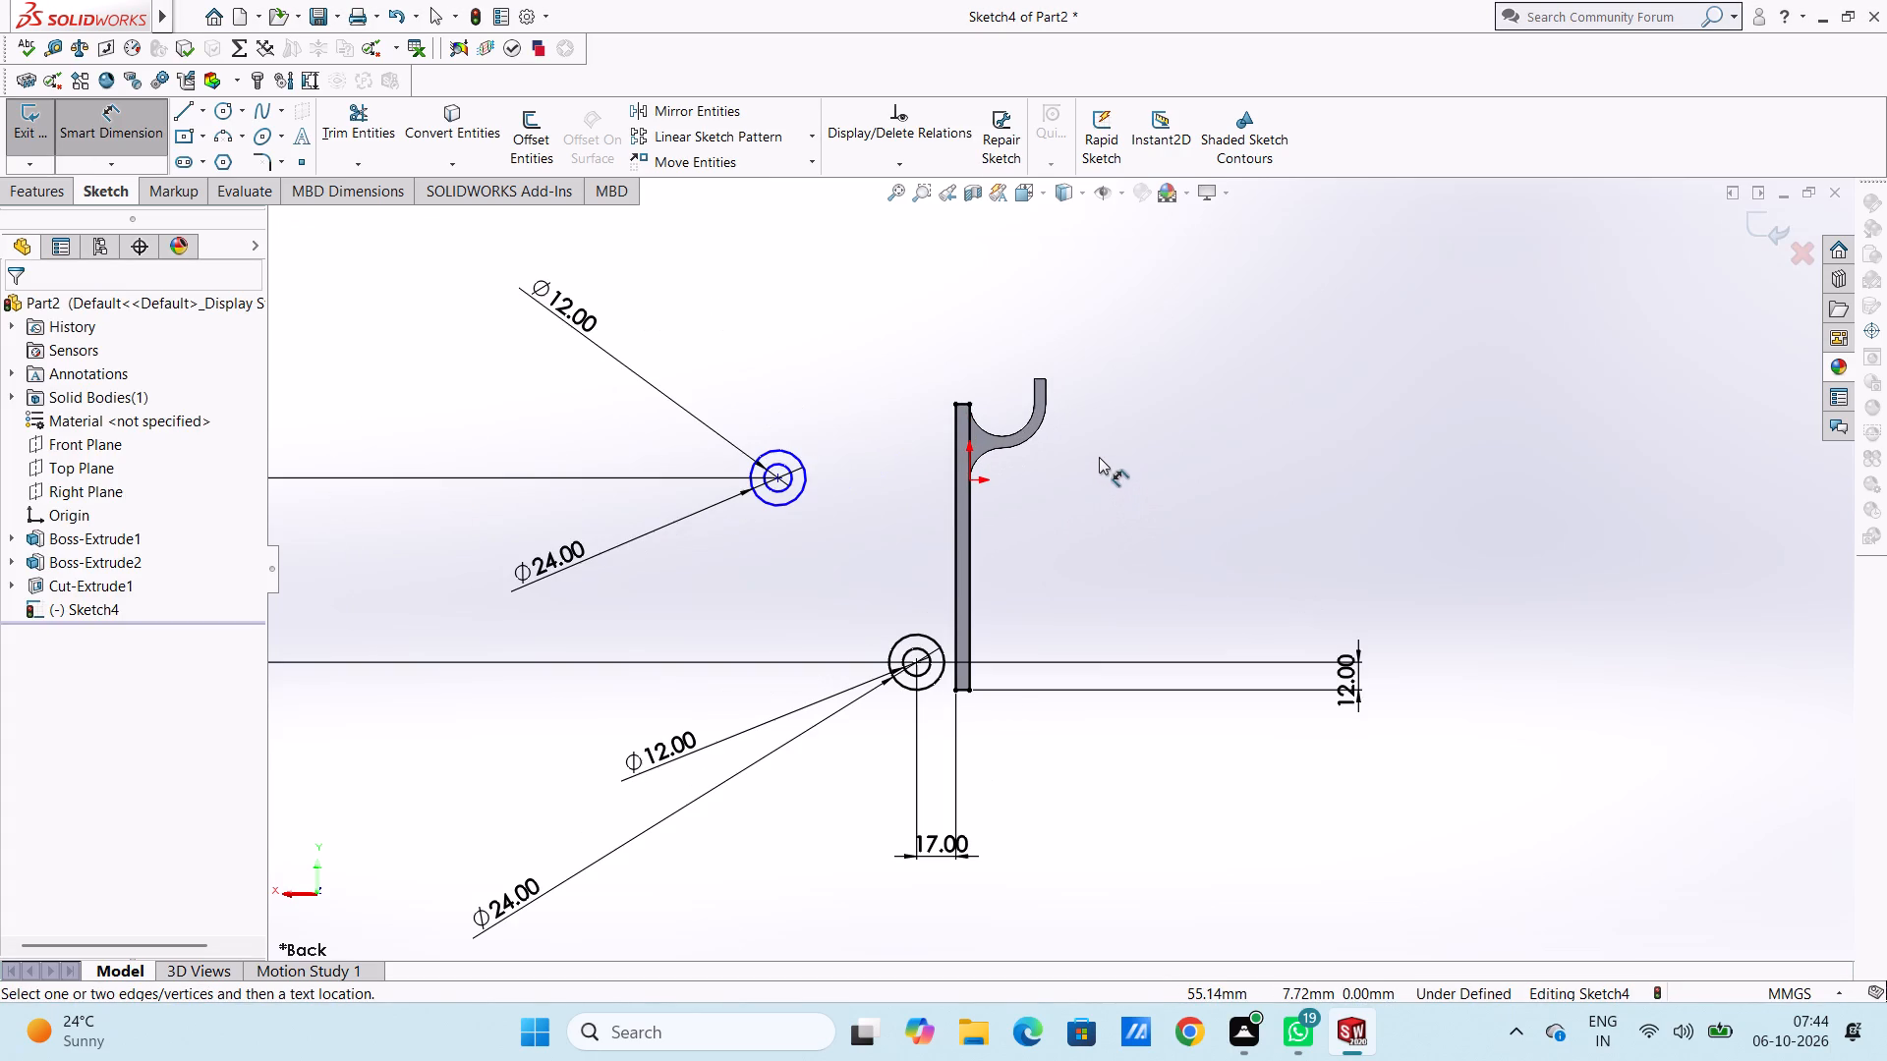
{"action": "left_click", "coordinate": [777, 473]}
{"action": "left_click", "coordinate": [957, 427]}
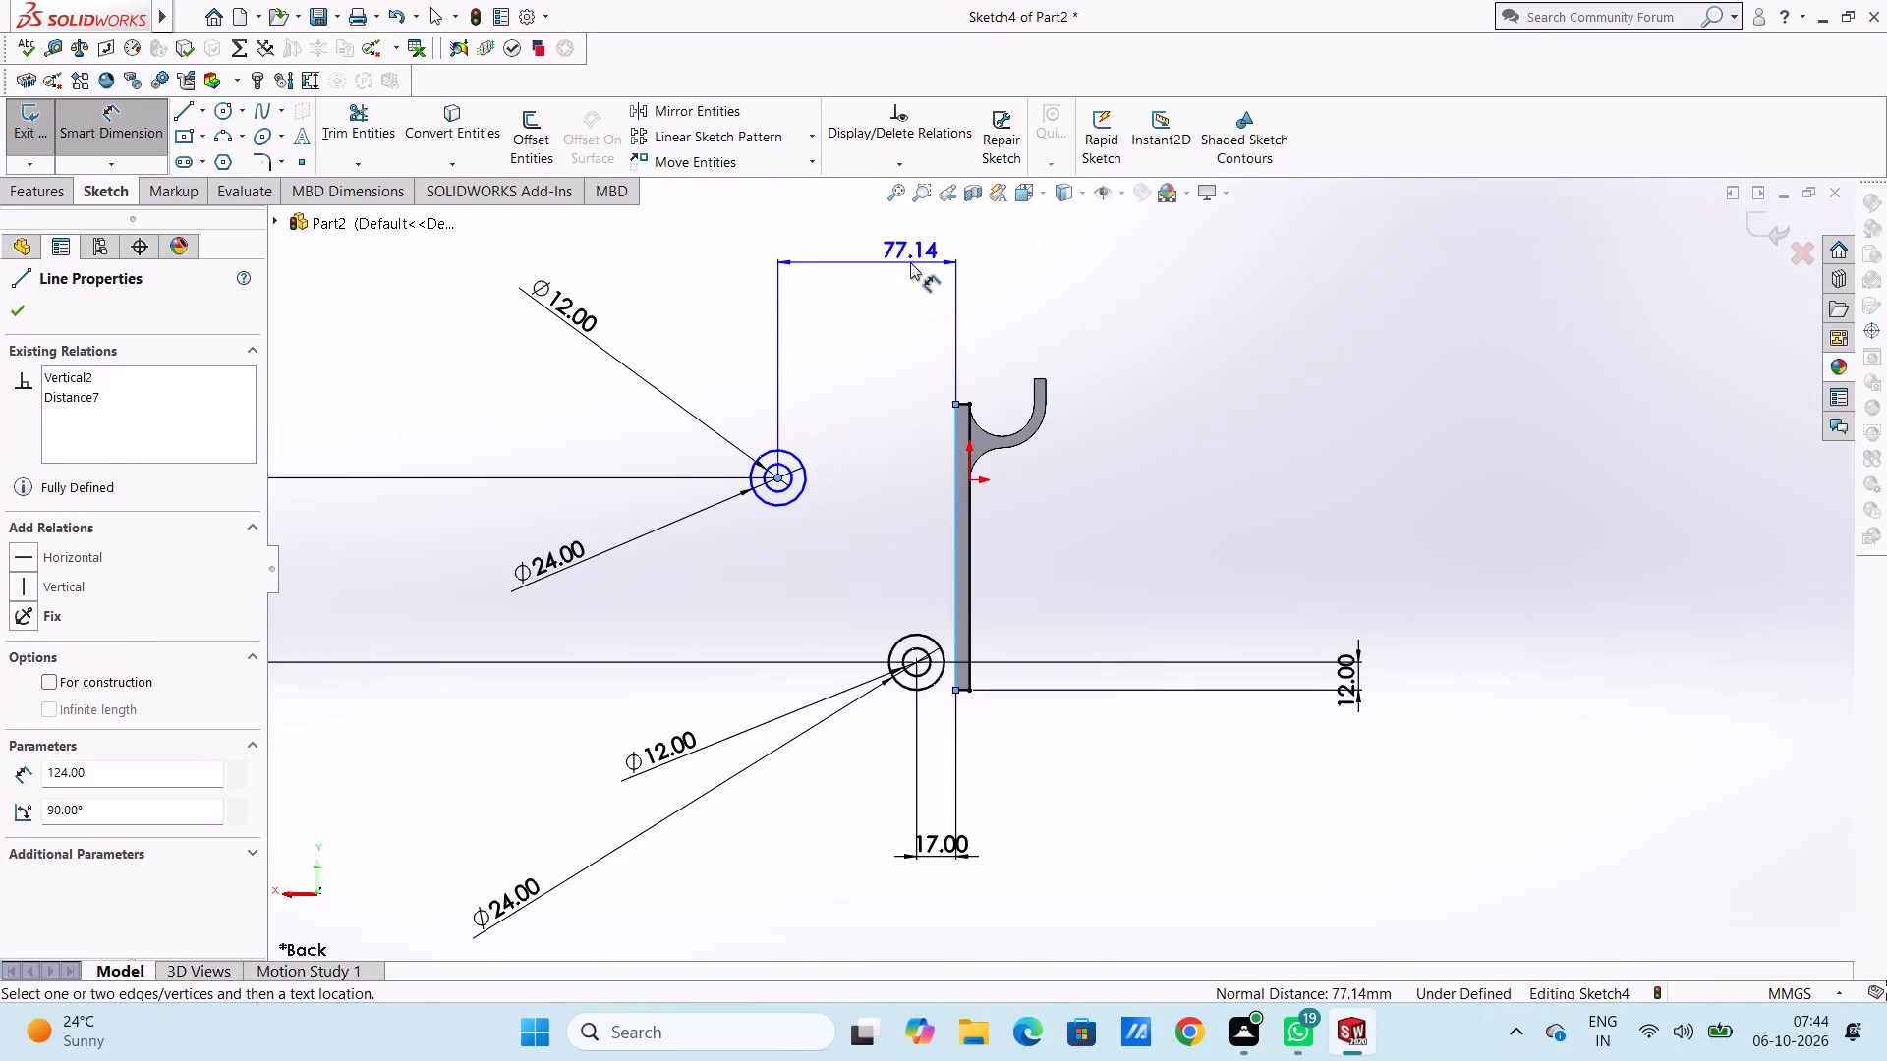
{"action": "left_click", "coordinate": [910, 262]}
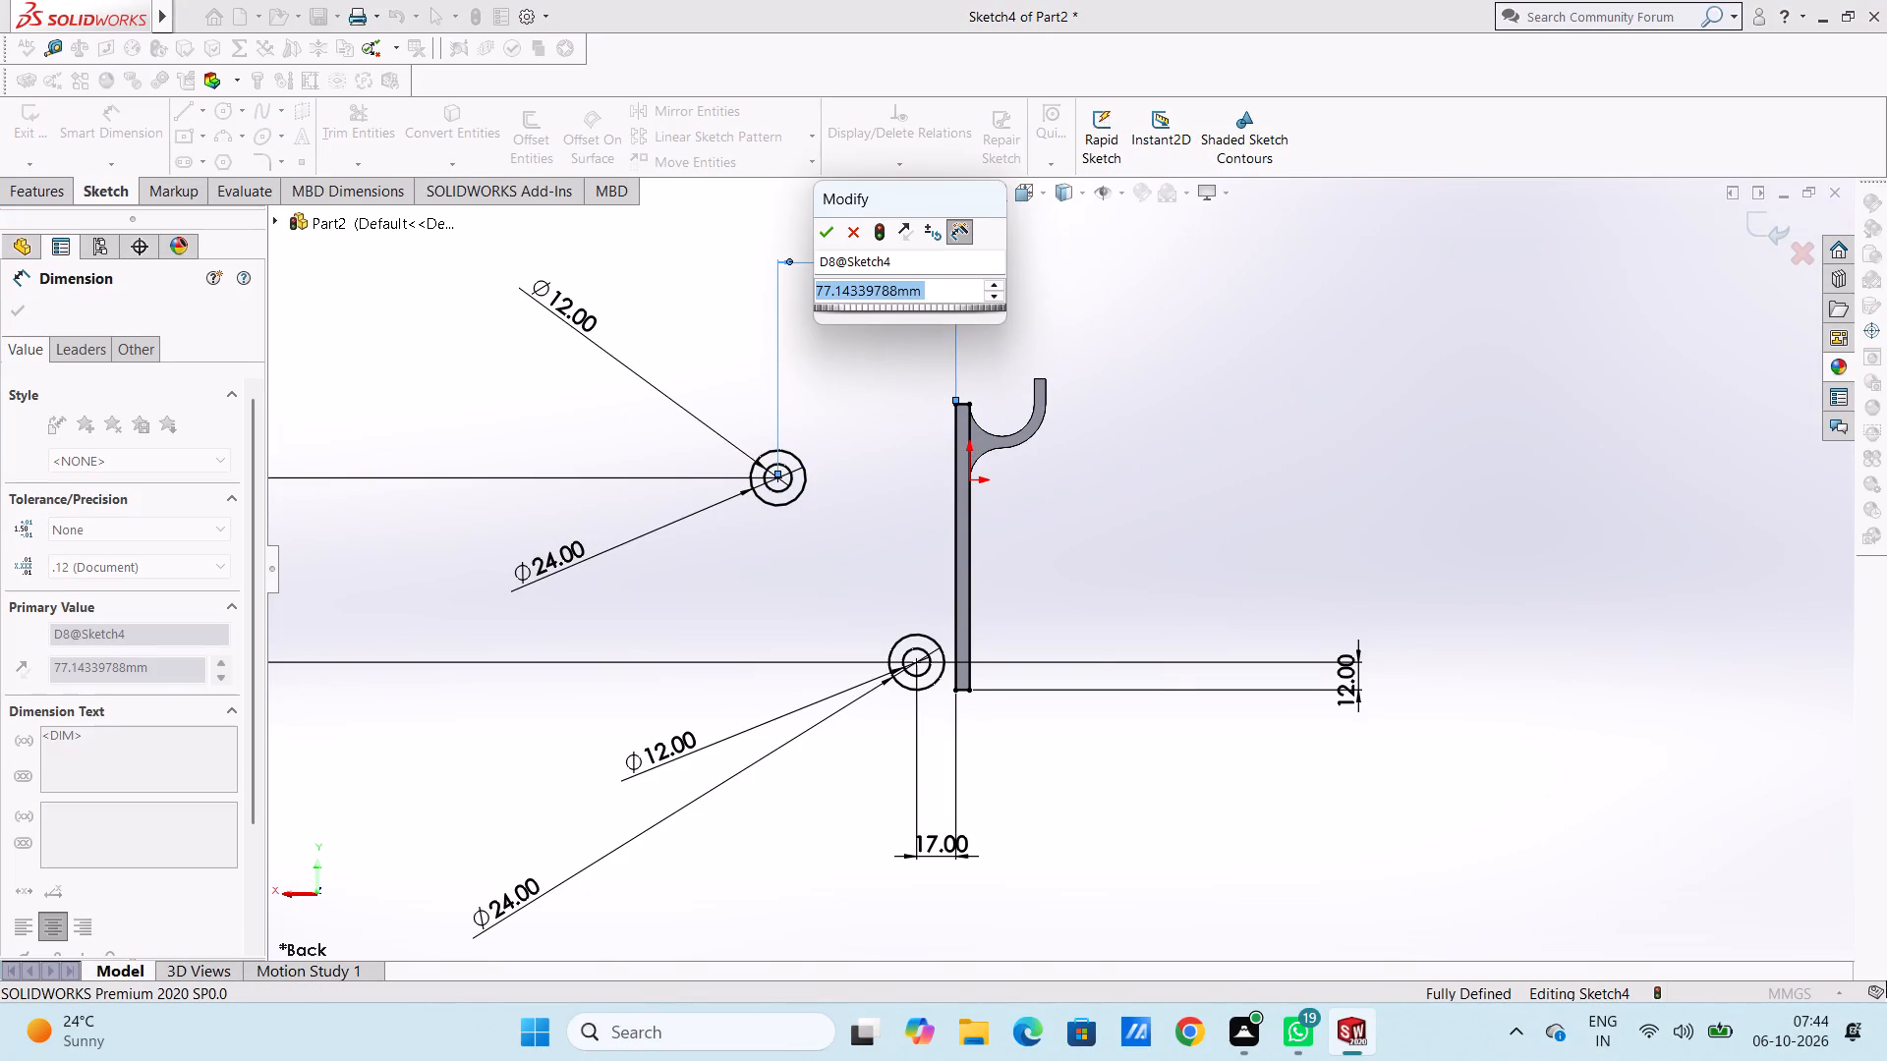
{"action": "type", "text": "28"}
{"action": "key", "text": "Return"}
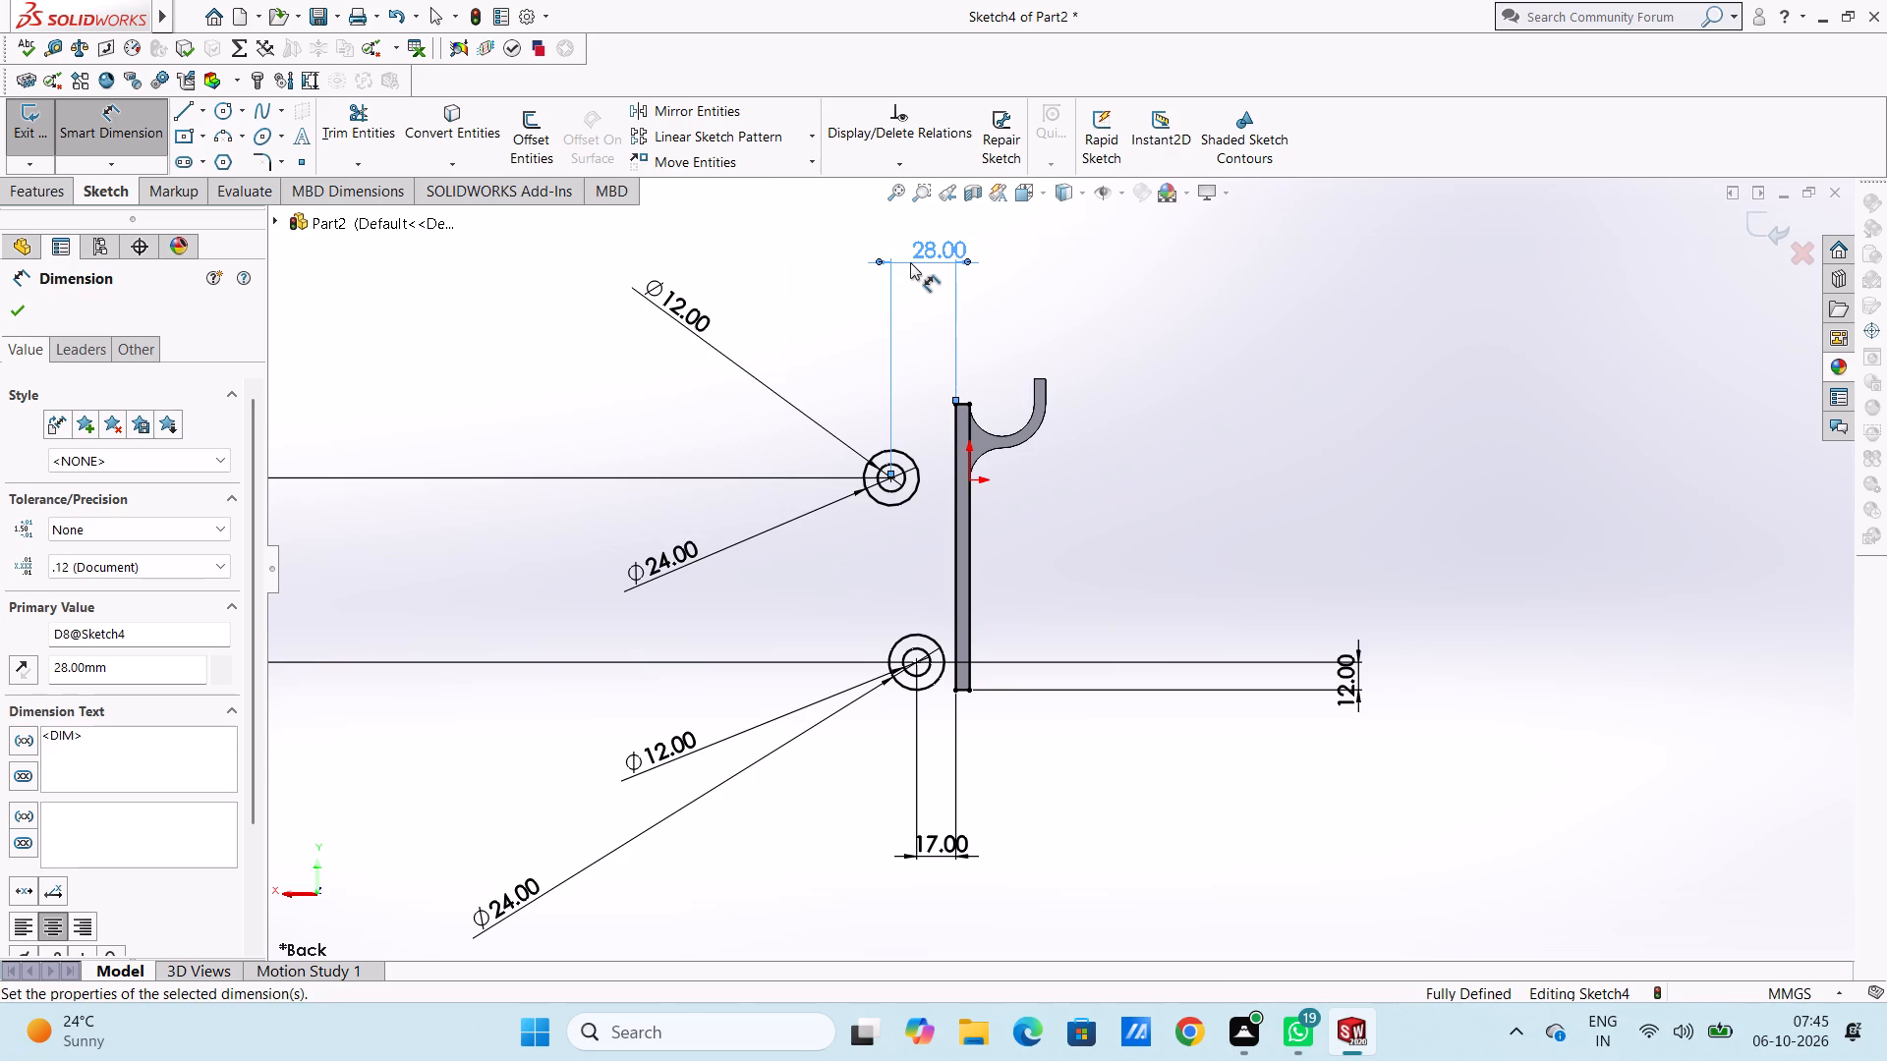
{"action": "left_click", "coordinate": [841, 379]}
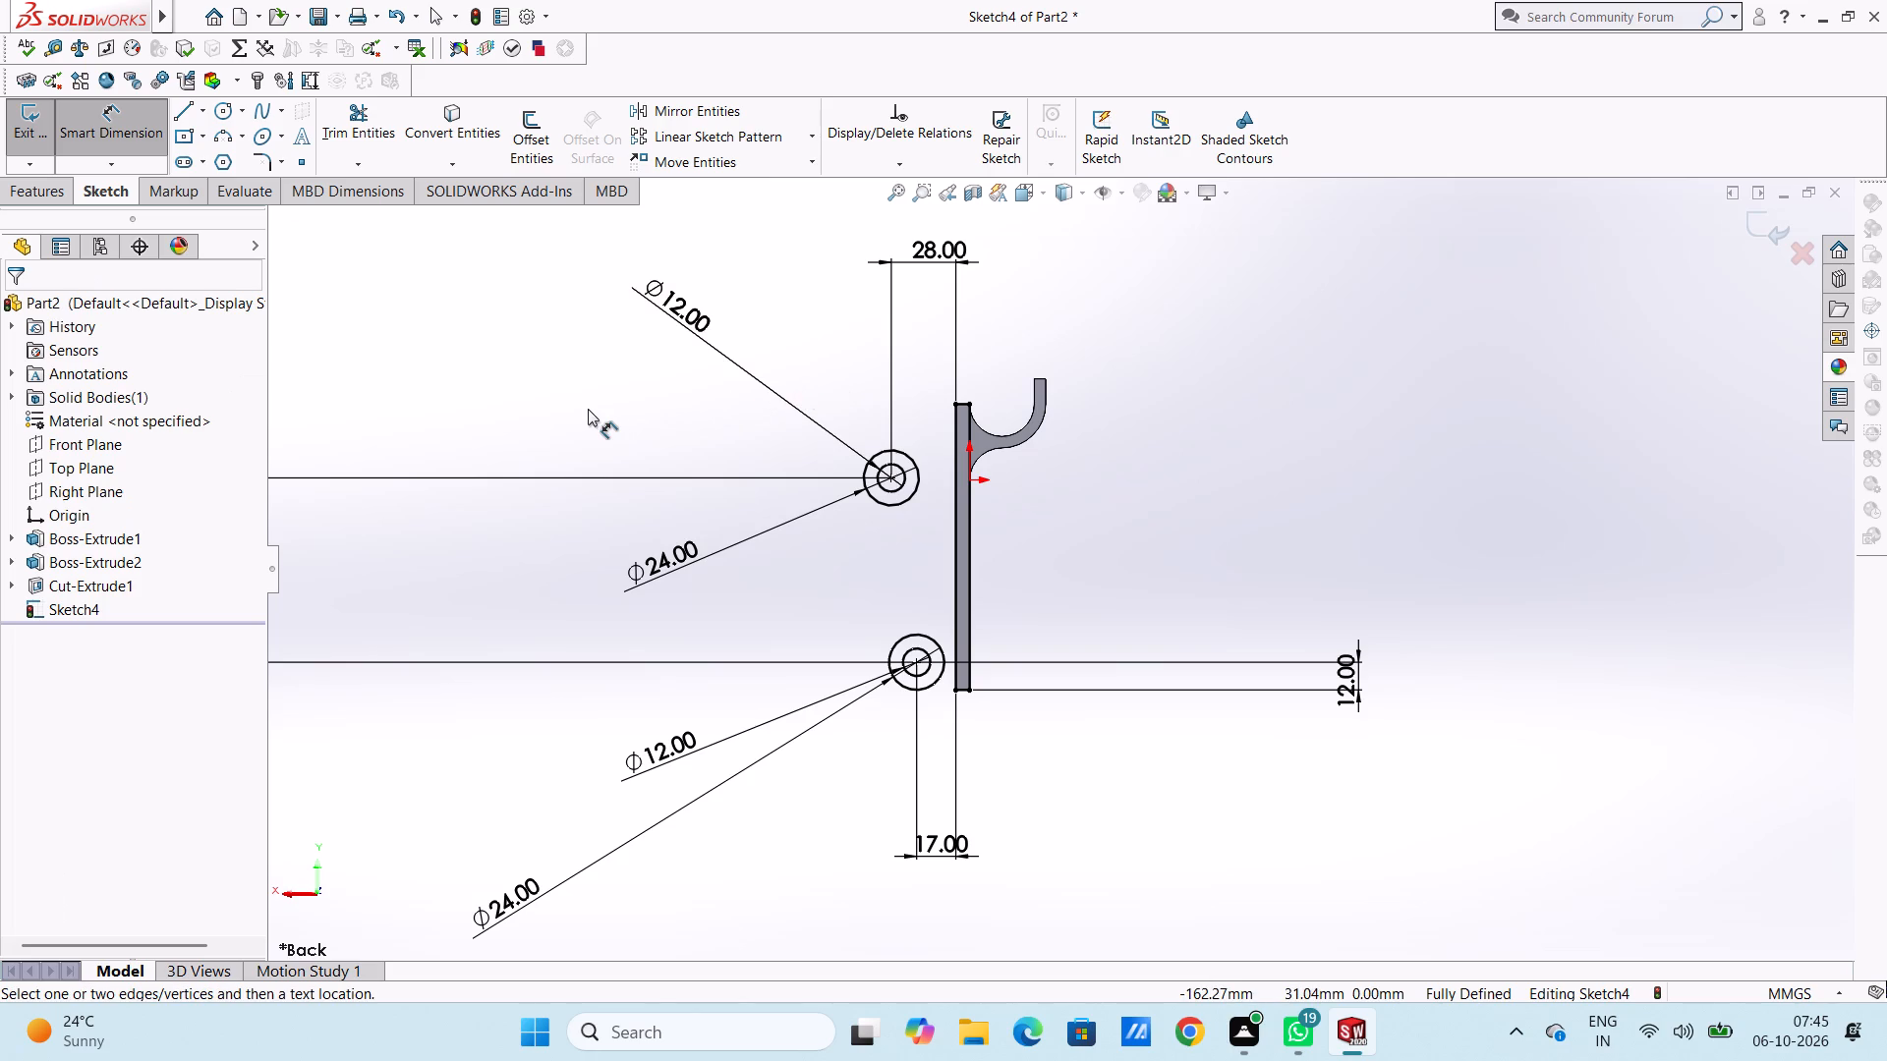
Sketch a line about 41 mm long from the plate's top corner nearest the circles, tangent to the upper pair's larger circle.
{"action": "key", "text": "ctrl+7"}
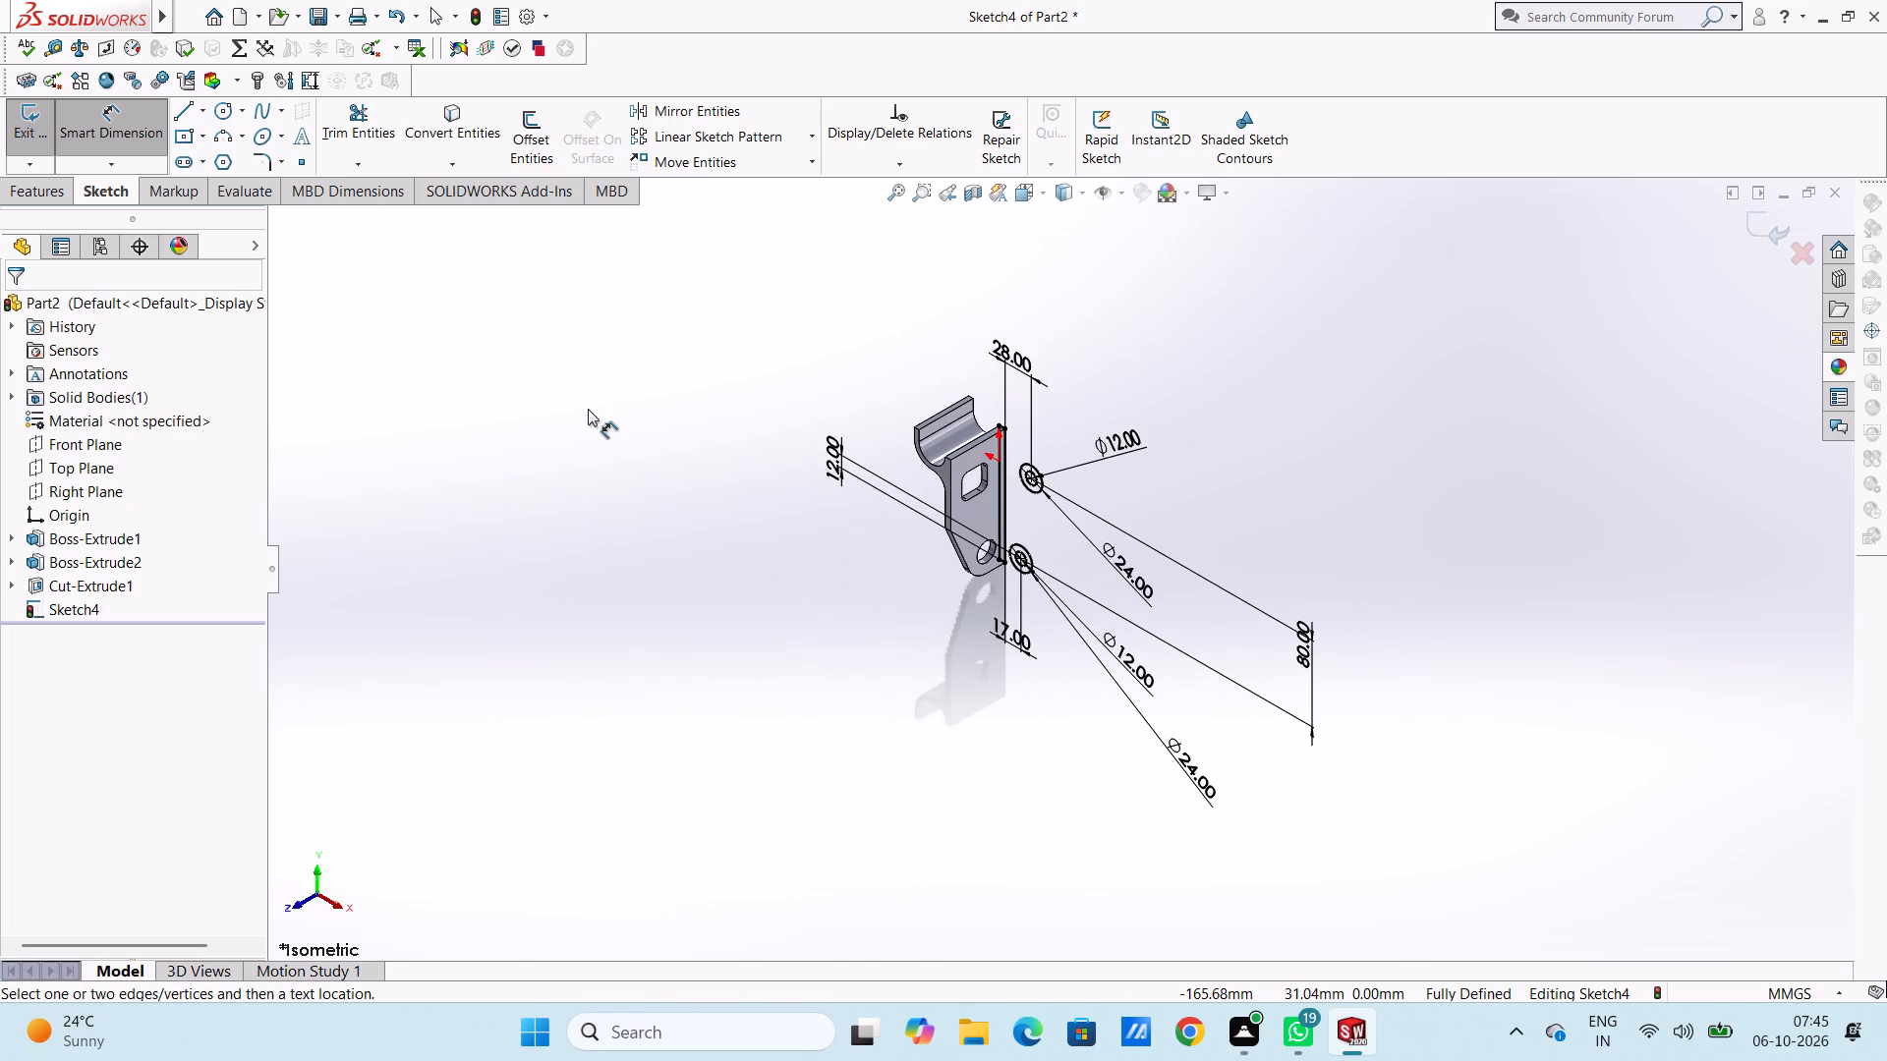
{"action": "key", "text": "ctrl+2"}
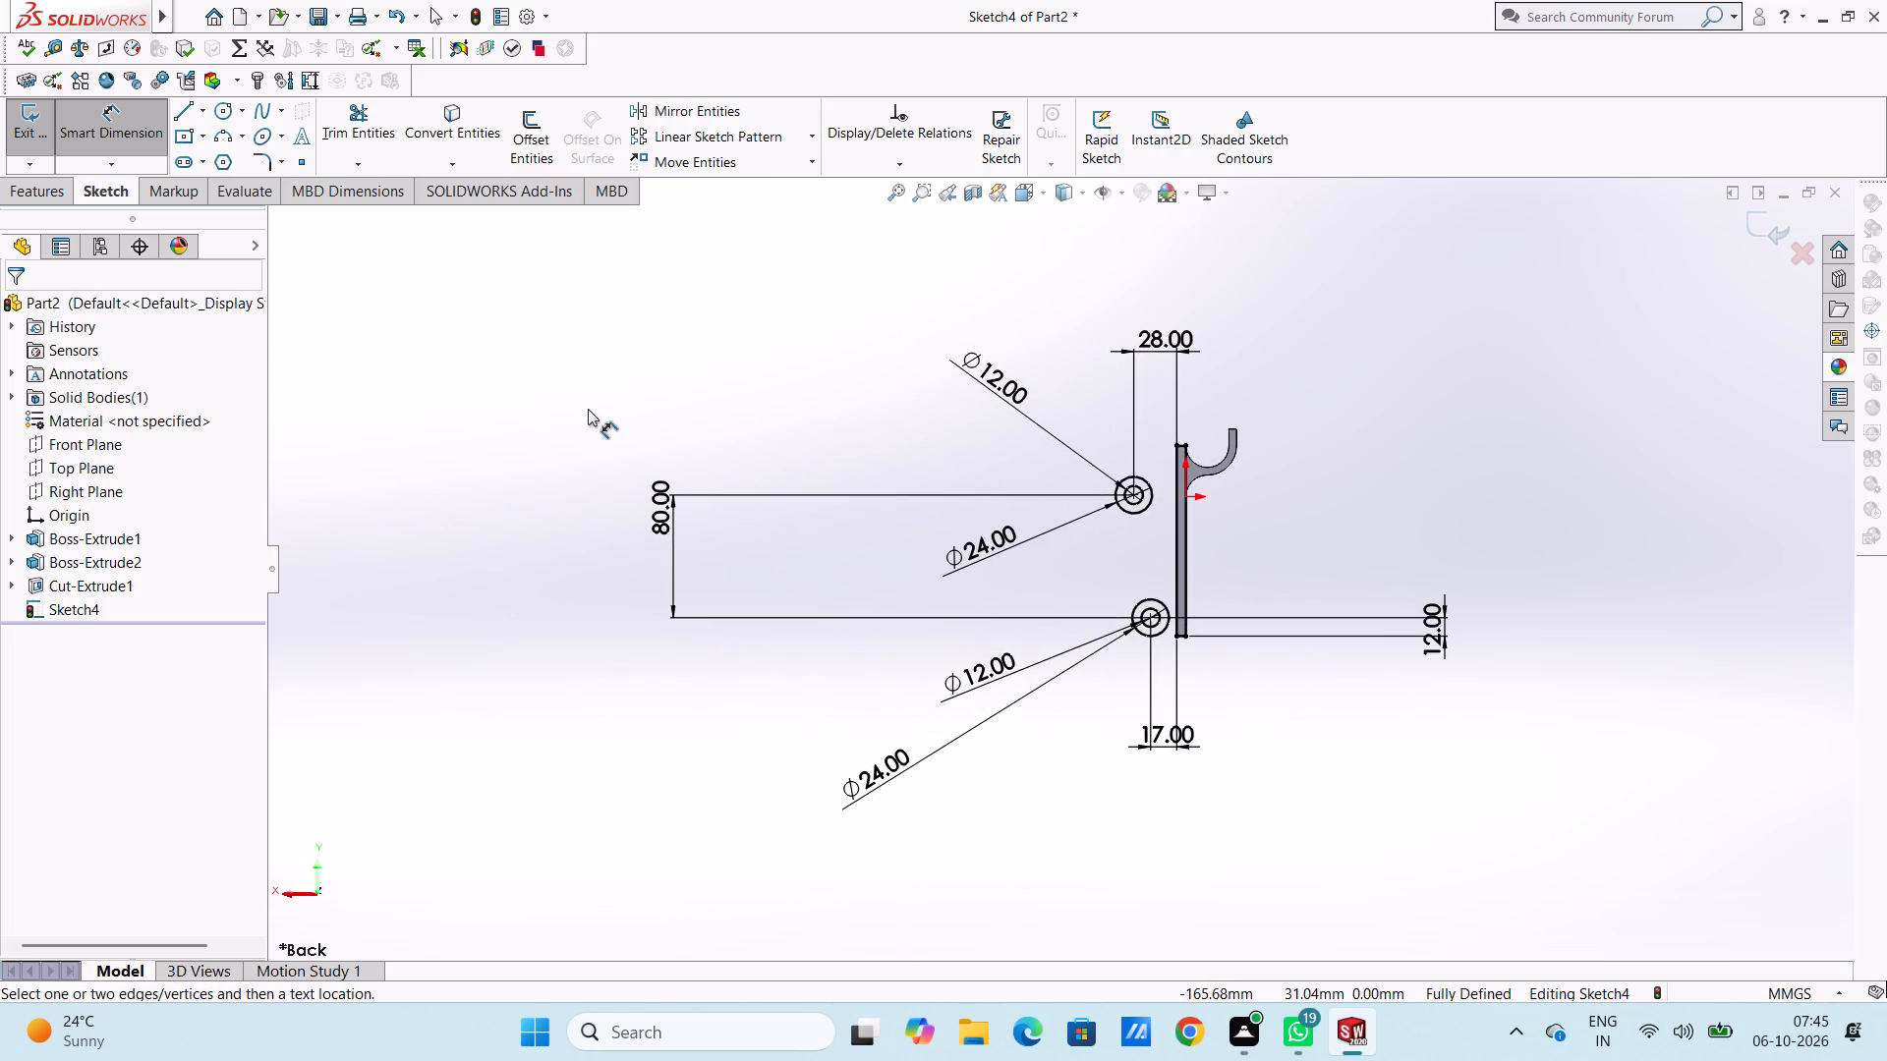
{"action": "scroll", "coordinate": [1261, 500], "scroll_direction": "down", "scroll_amount": 3}
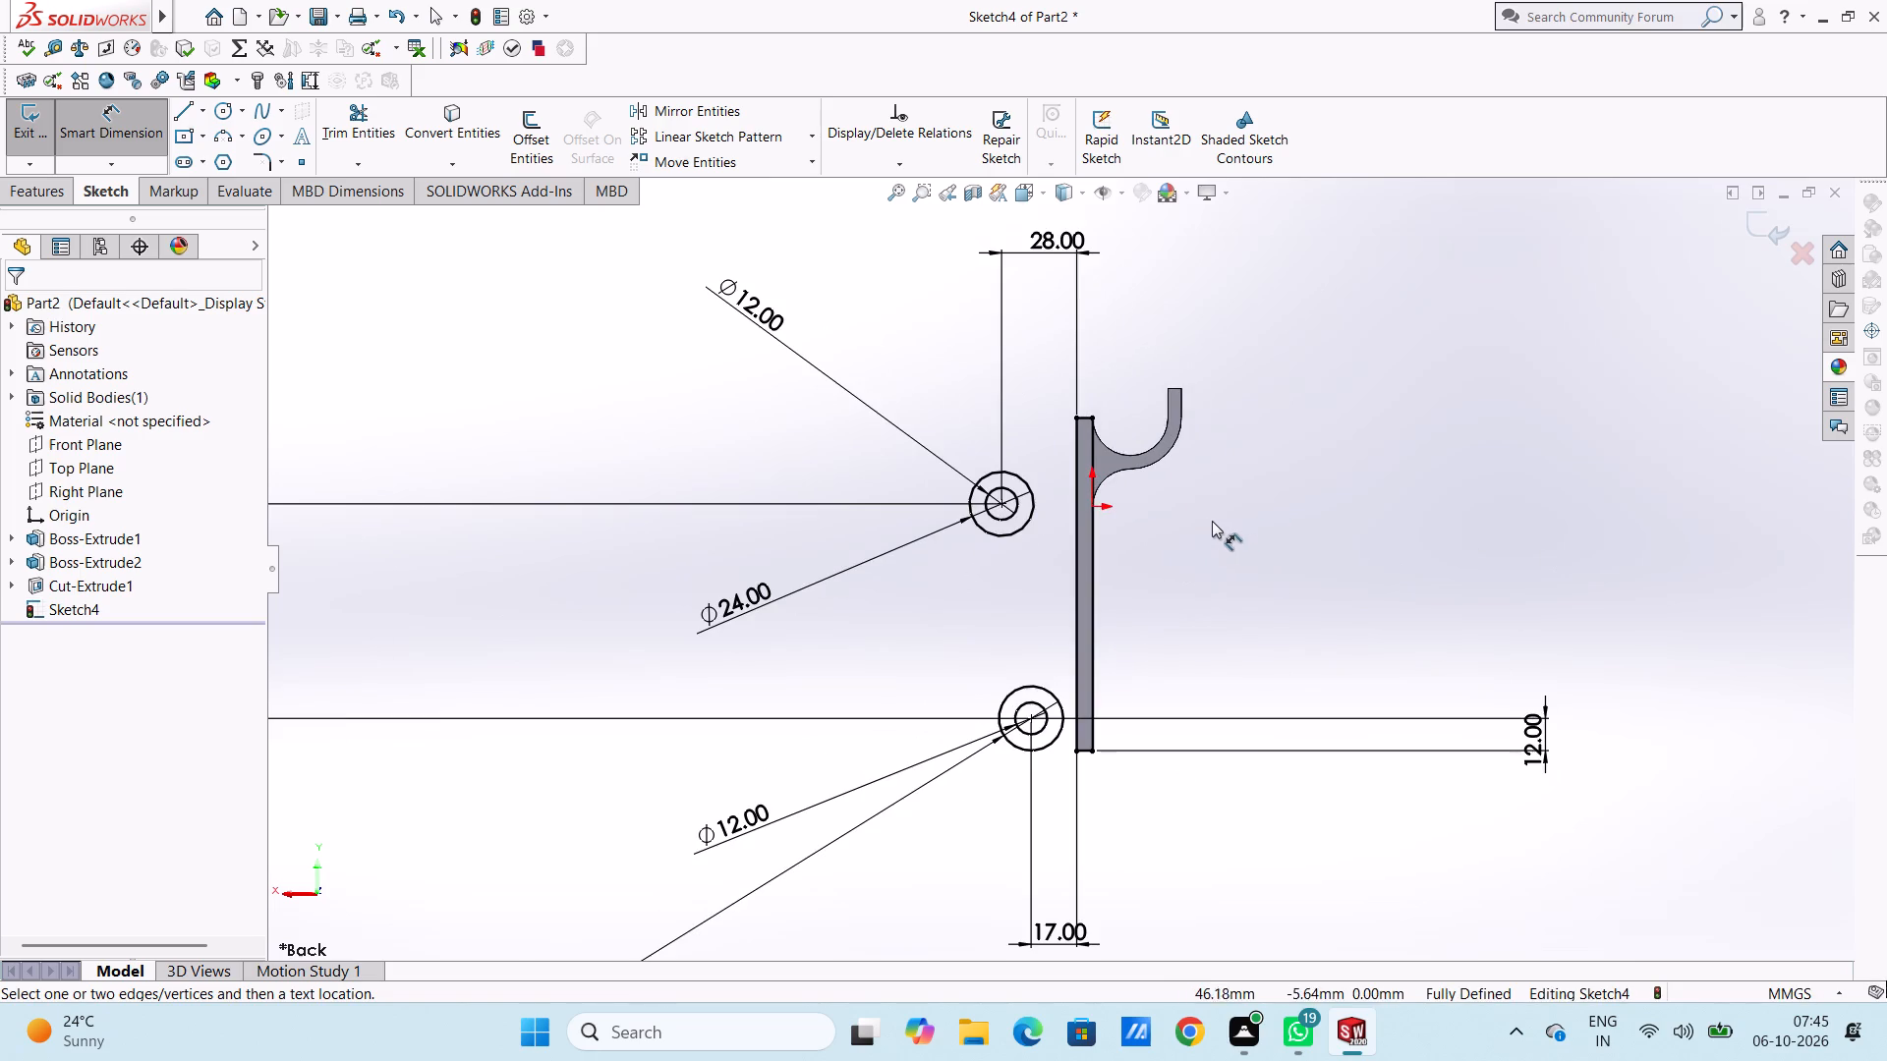
{"action": "scroll", "coordinate": [1209, 521], "scroll_direction": "down", "scroll_amount": 2}
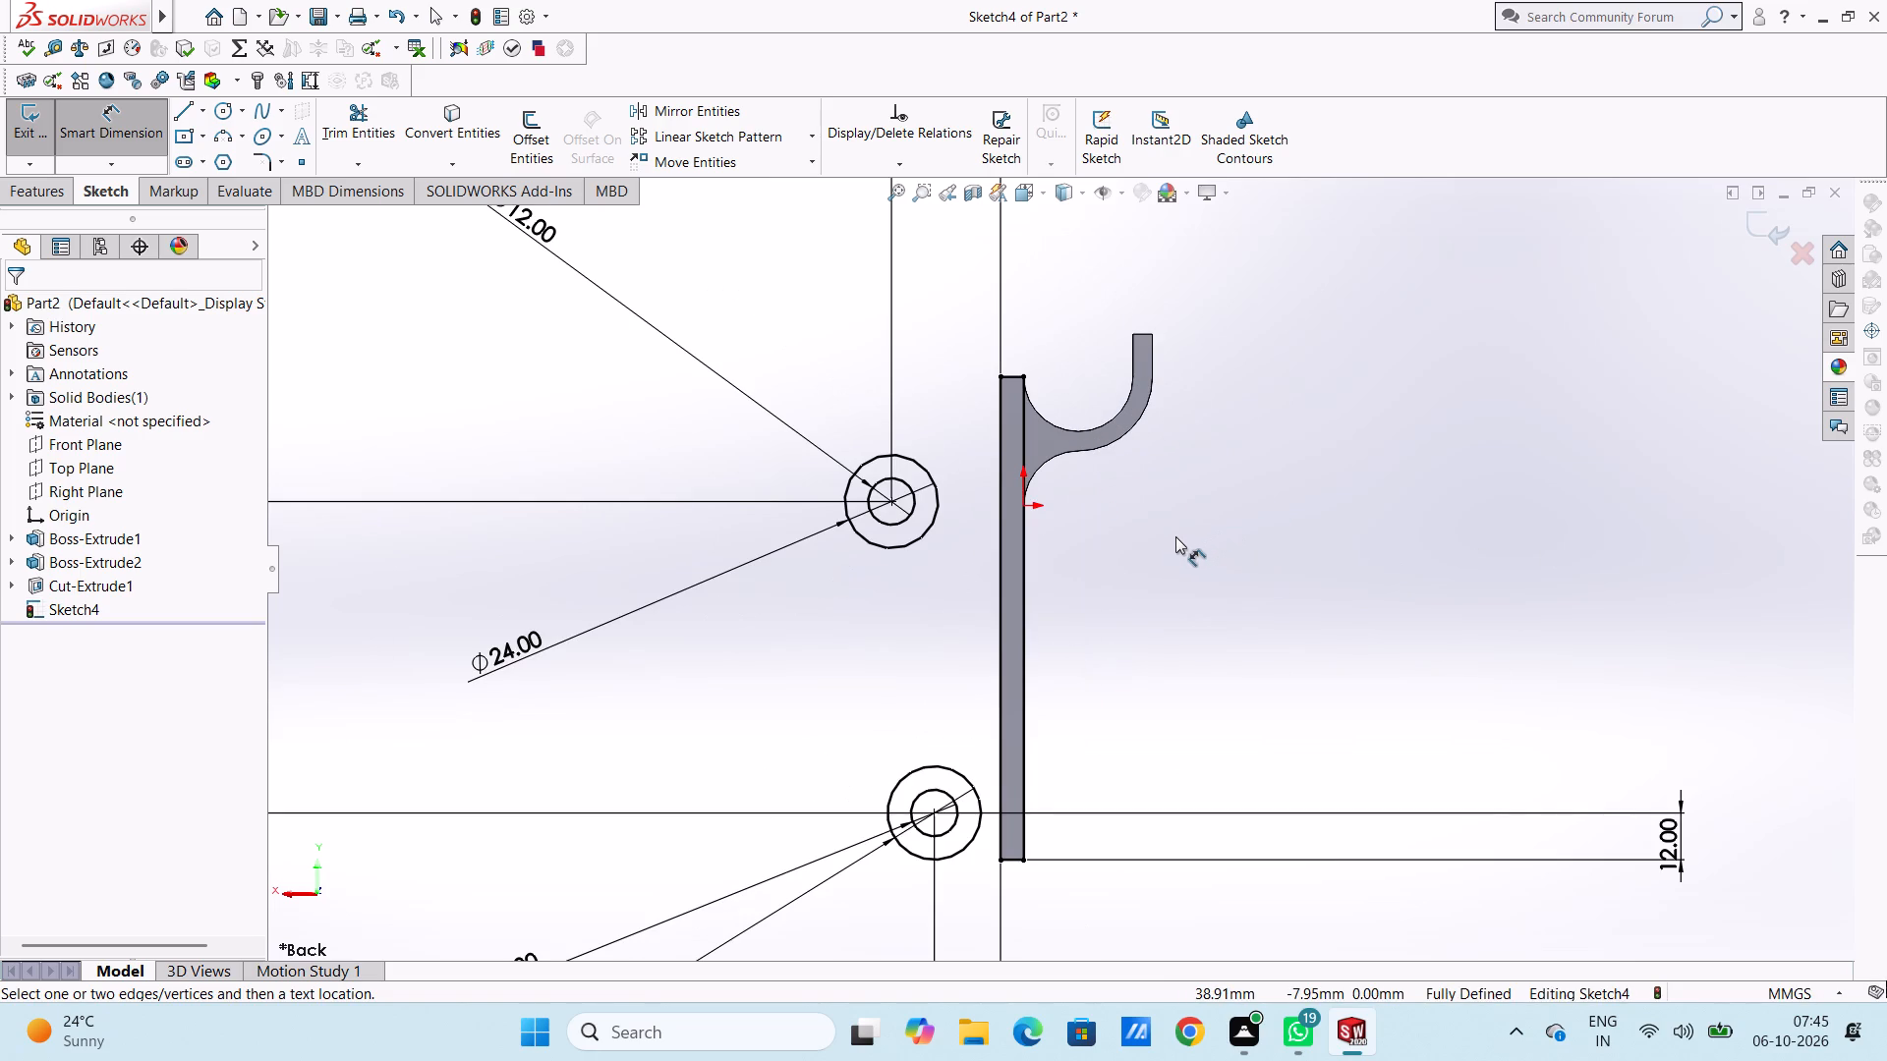
{"action": "left_click", "coordinate": [185, 118]}
{"action": "scroll", "coordinate": [986, 391], "scroll_direction": "down", "scroll_amount": 1}
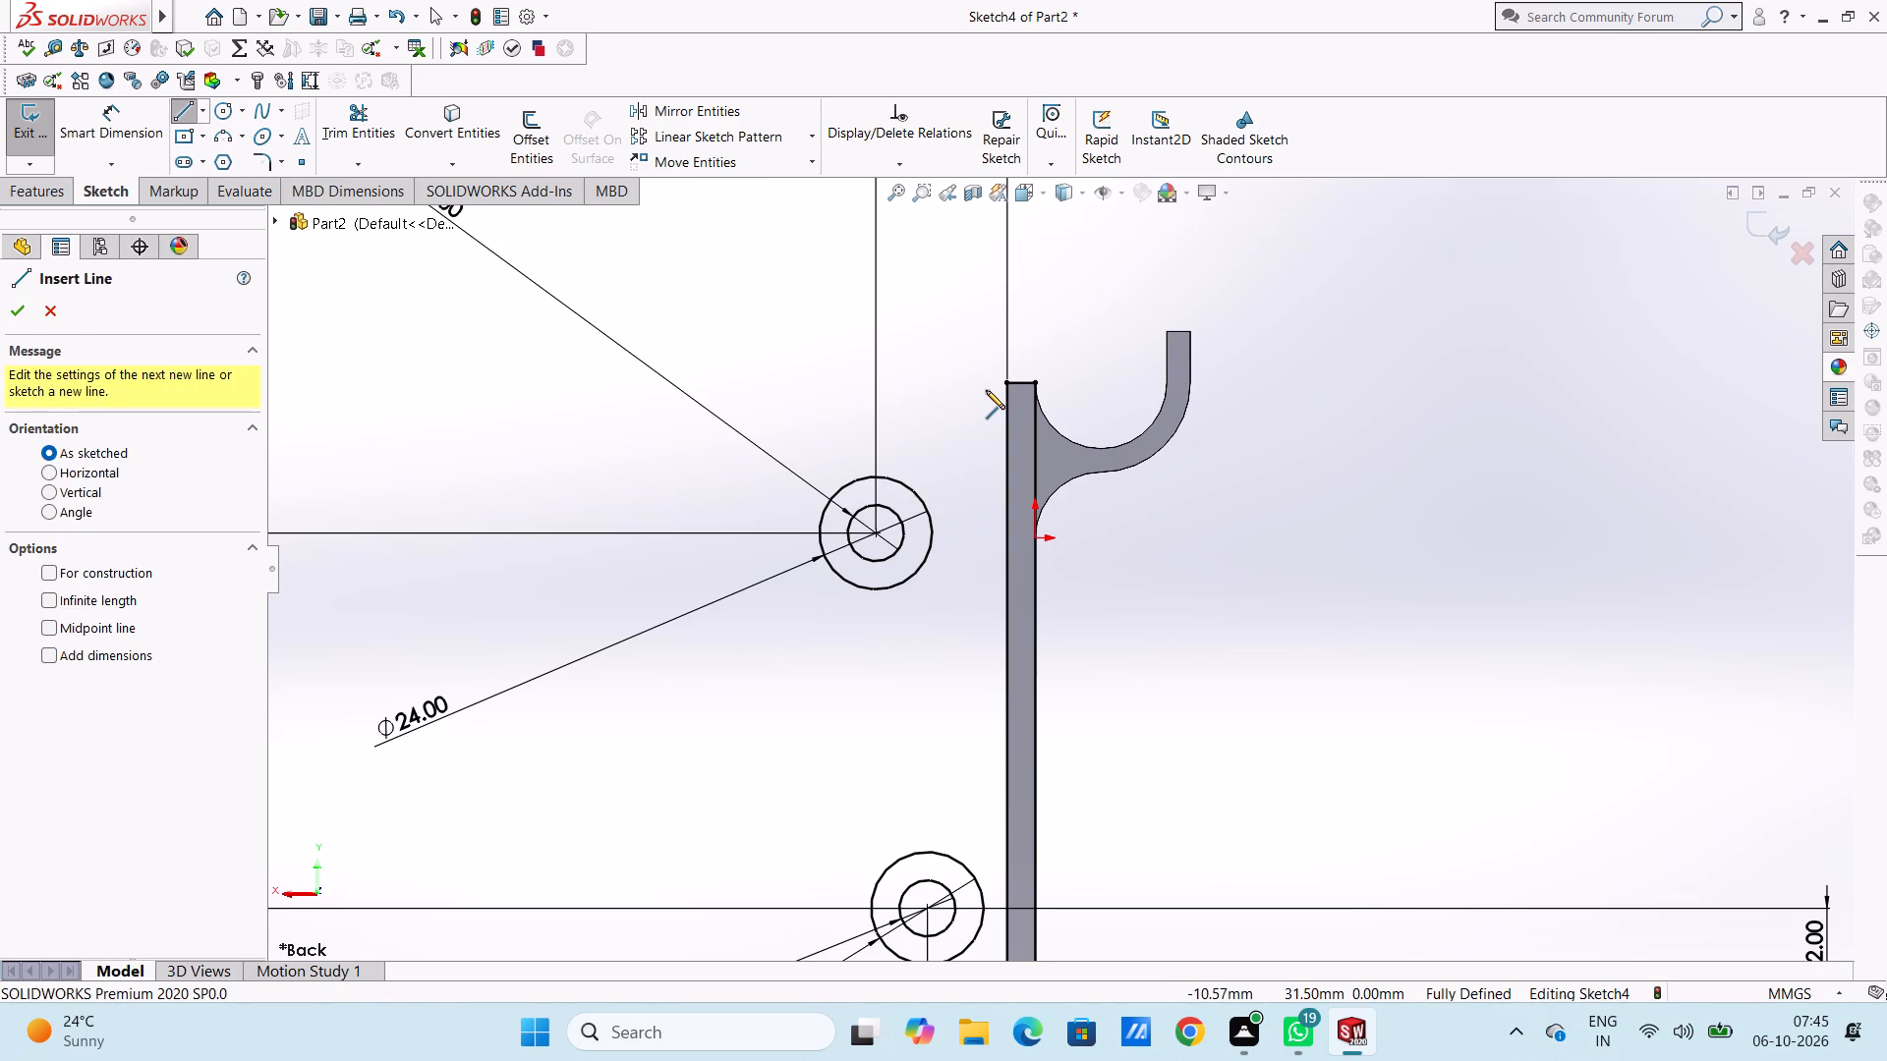
{"action": "scroll", "coordinate": [986, 390], "scroll_direction": "down", "scroll_amount": 3}
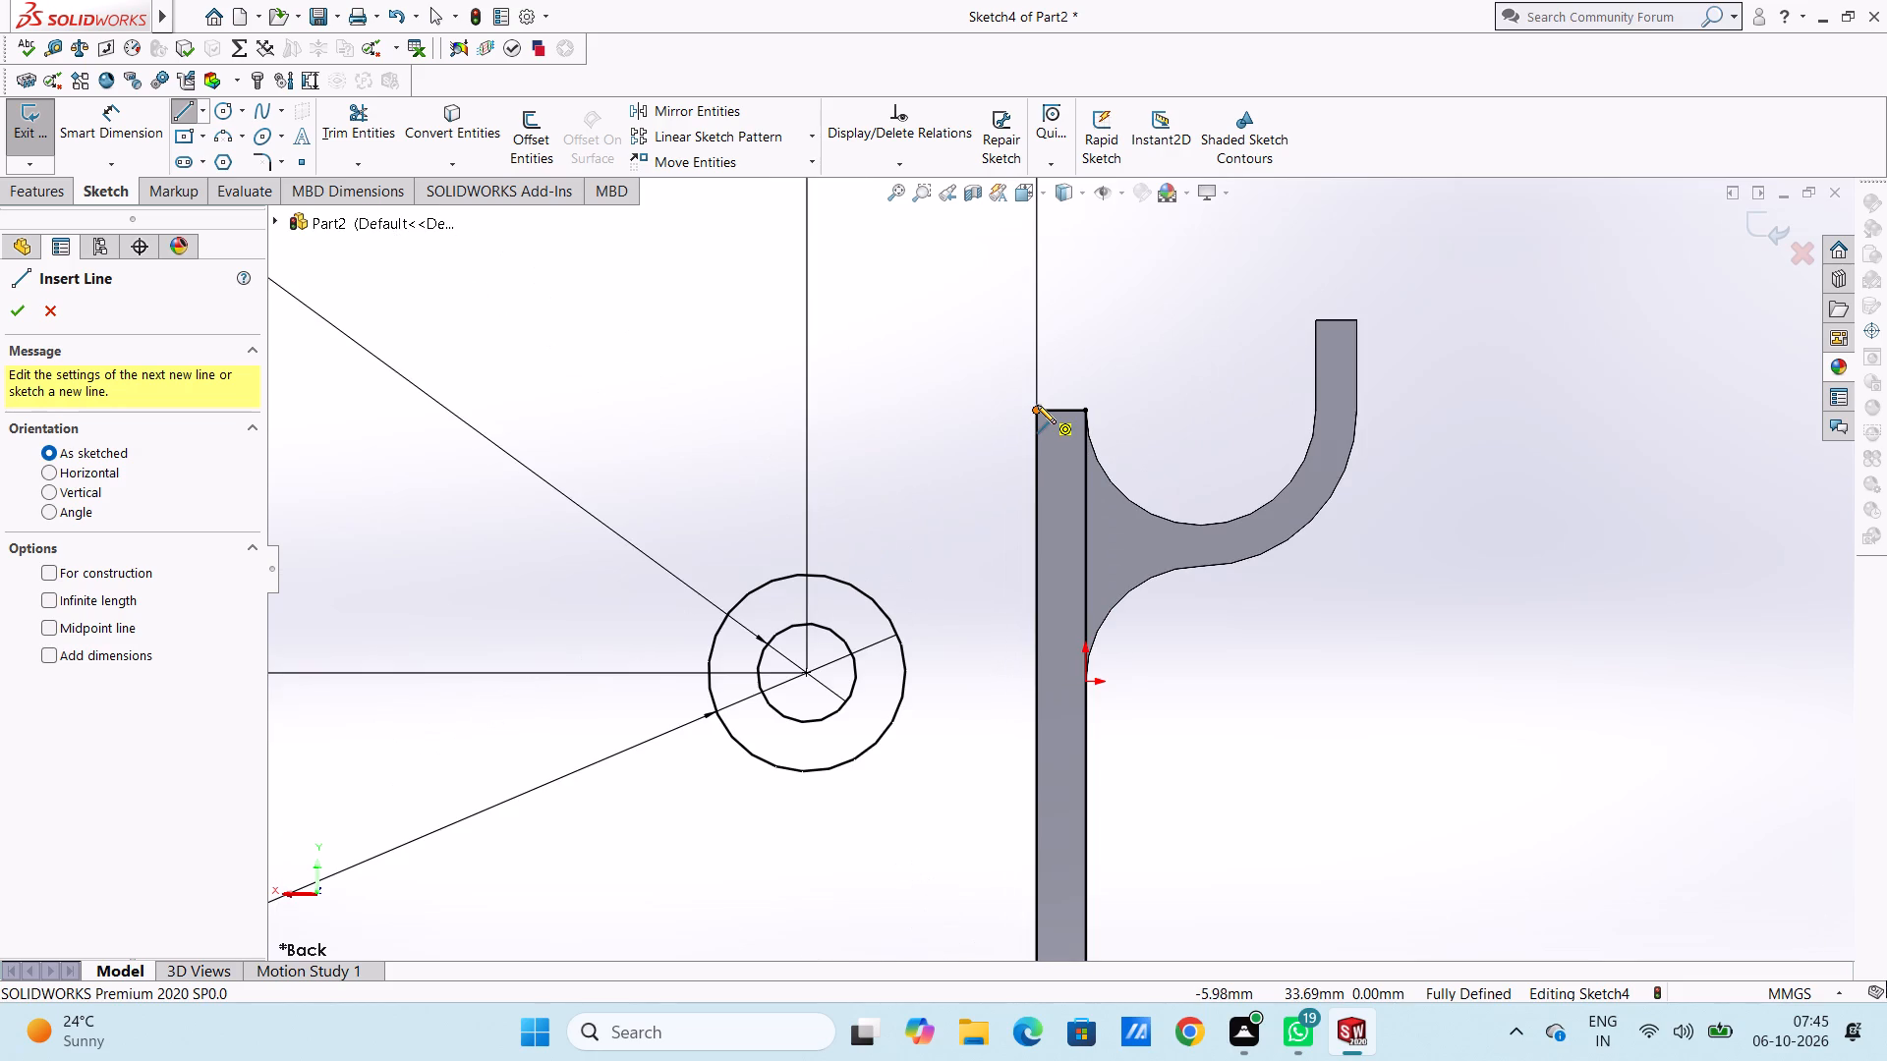
{"action": "left_click", "coordinate": [1037, 405]}
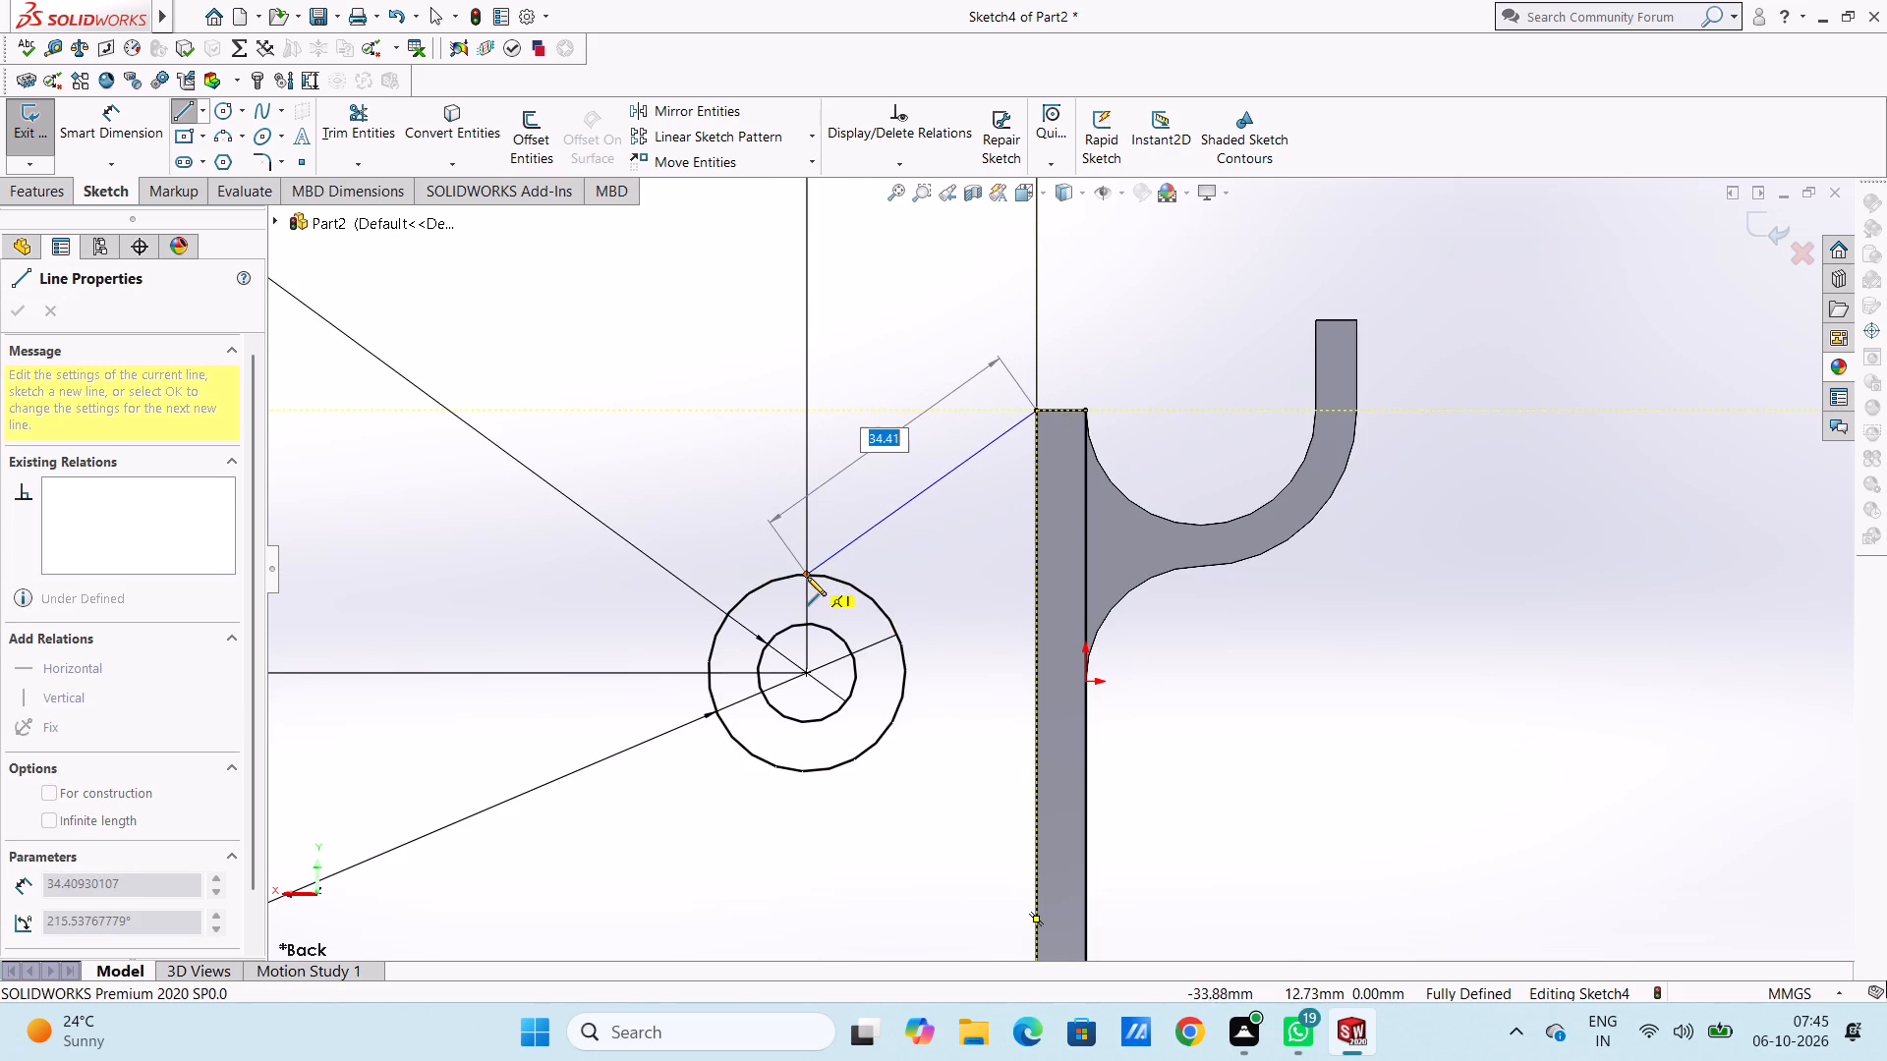
{"action": "left_click", "coordinate": [750, 590]}
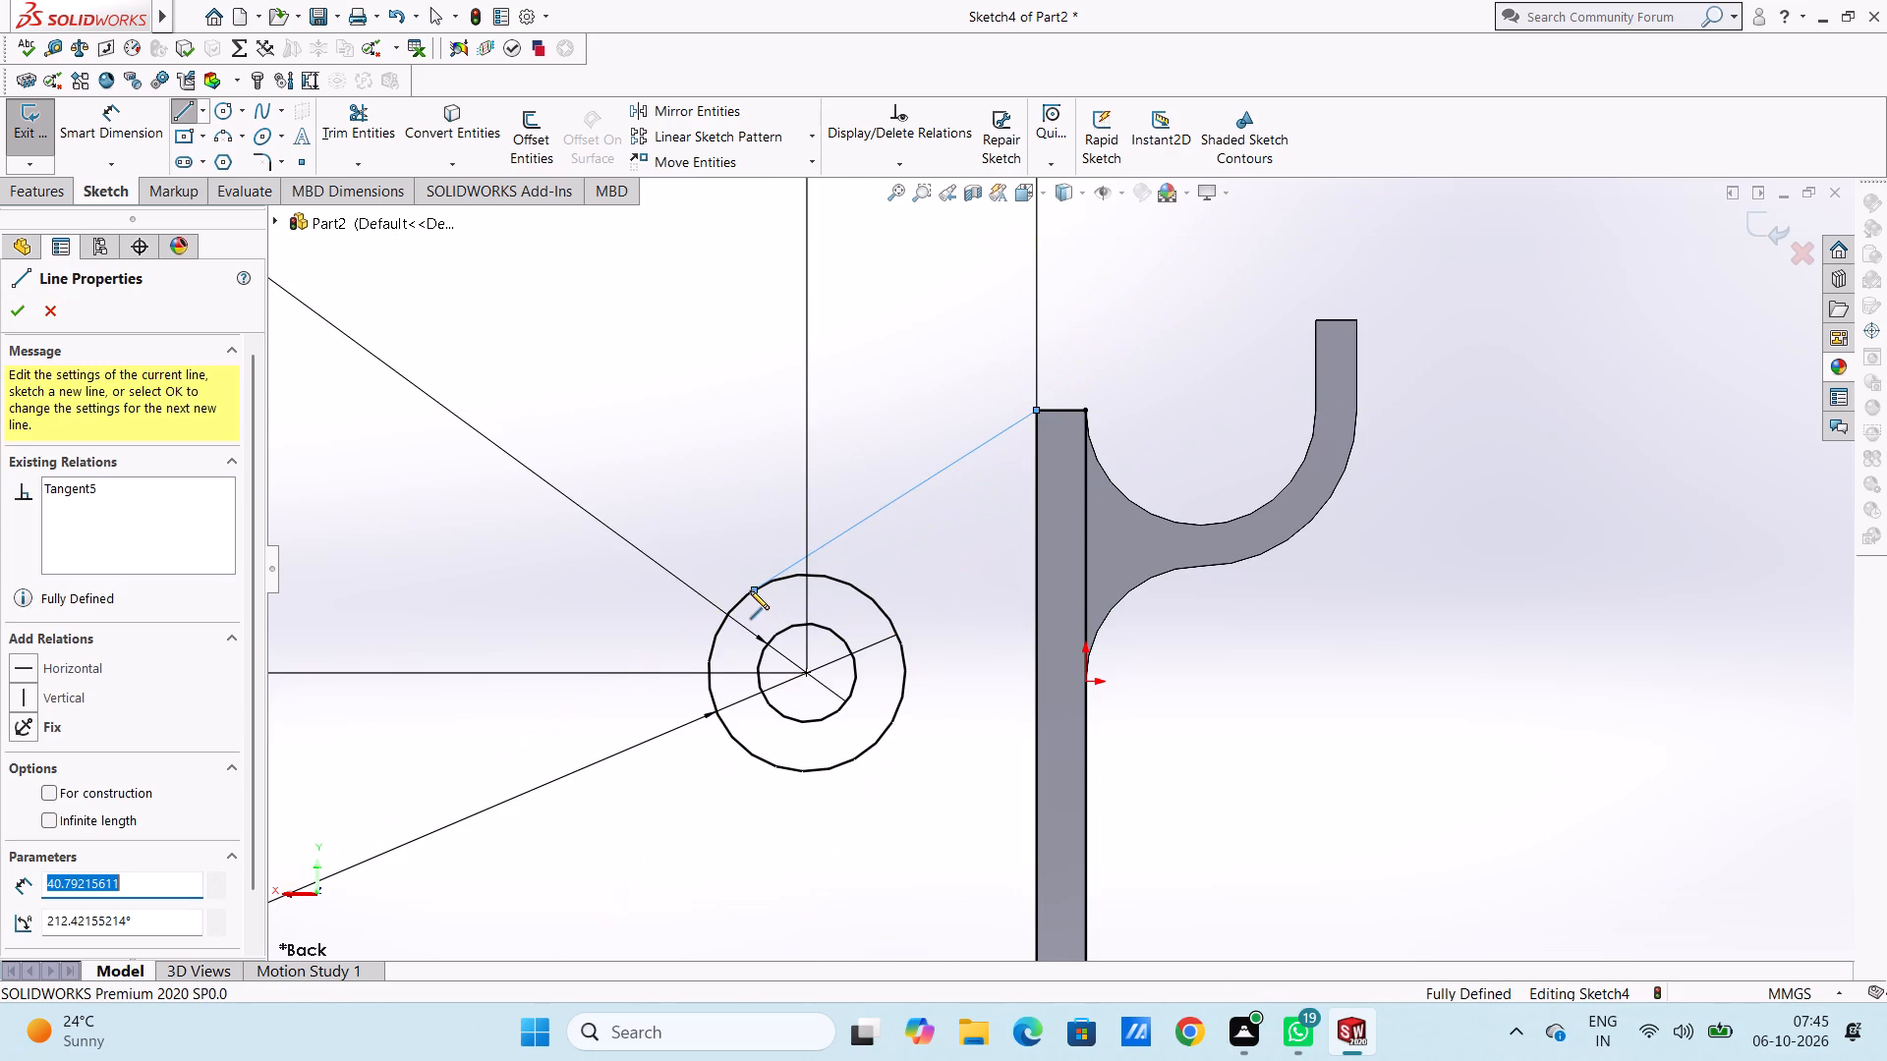
{"action": "key", "text": "Escape"}
{"action": "key", "text": "Escape"}
Sketch two concentric circles with radii about 9 mm and 17 mm between the upper and lower pairs, vertically aligned with the upper centre.
{"action": "scroll", "coordinate": [750, 590], "scroll_direction": "up", "scroll_amount": 4}
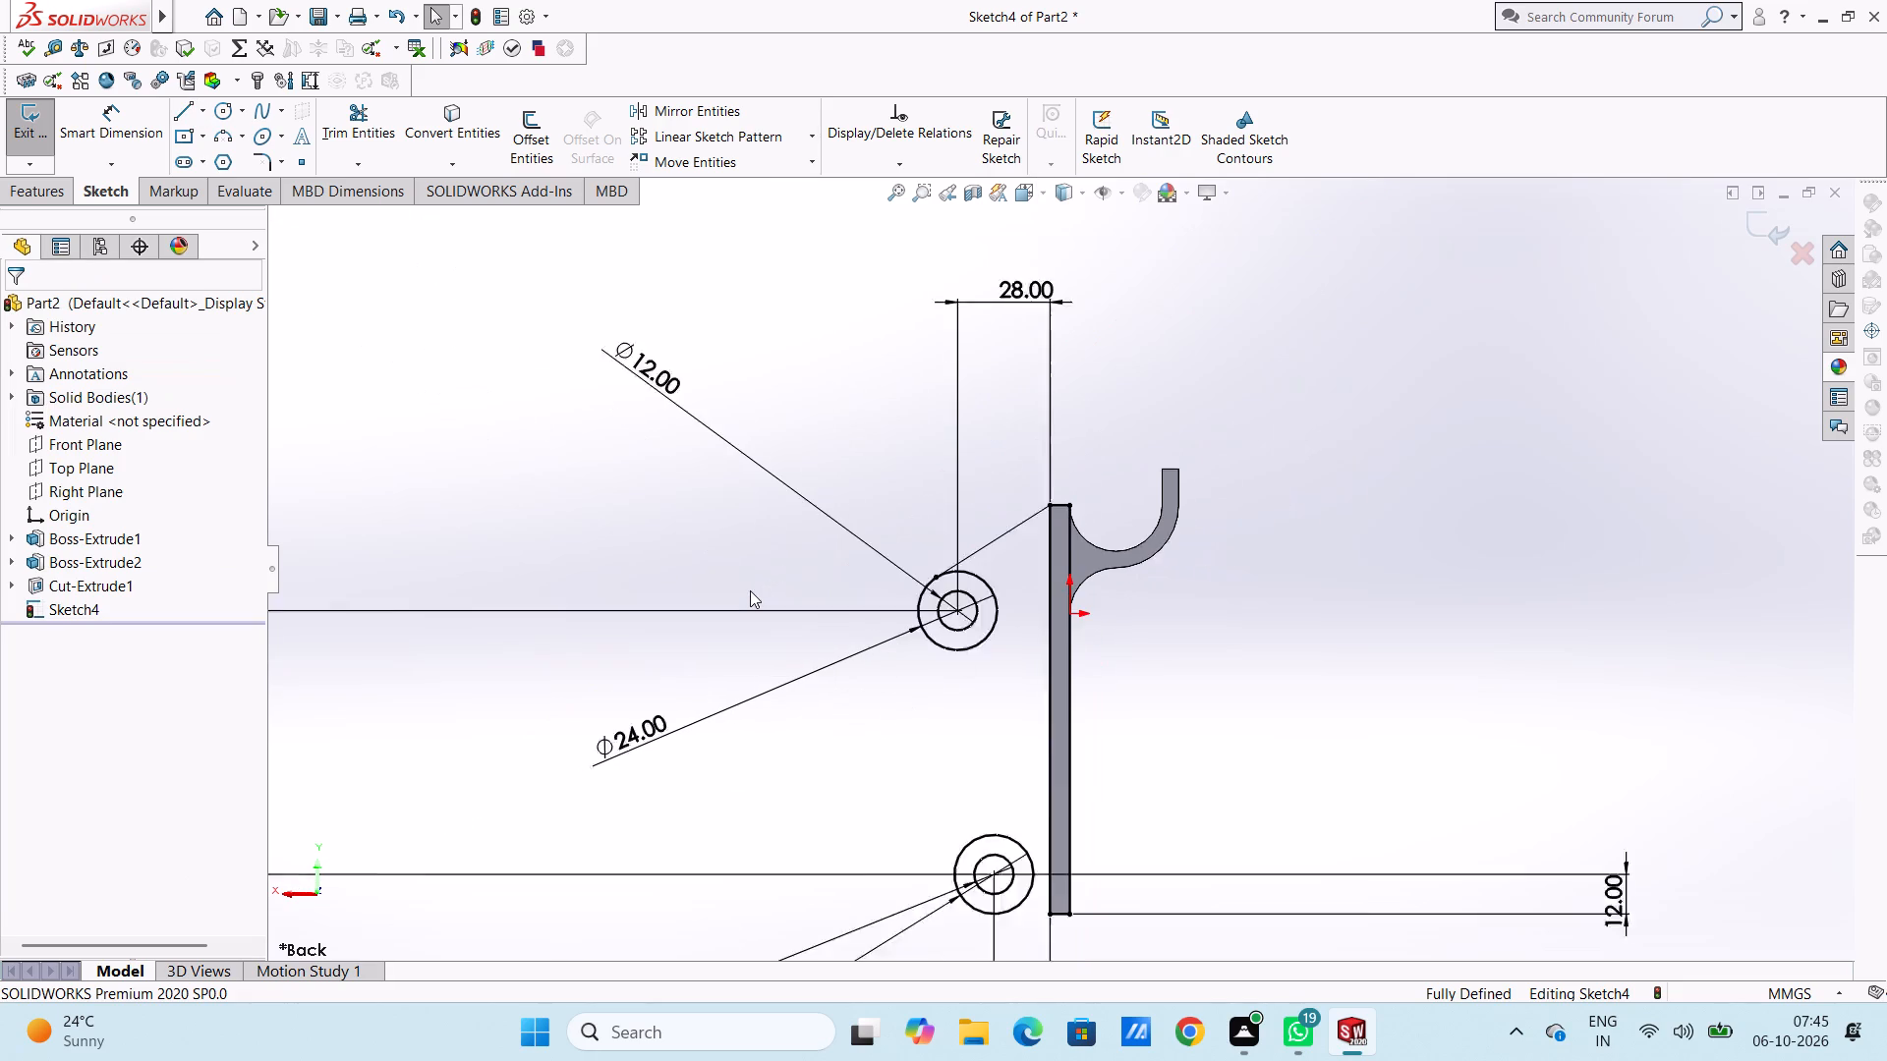
{"action": "scroll", "coordinate": [750, 590], "scroll_direction": "up", "scroll_amount": 2}
{"action": "scroll", "coordinate": [1262, 687], "scroll_direction": "down", "scroll_amount": 2}
{"action": "scroll", "coordinate": [1256, 687], "scroll_direction": "up", "scroll_amount": 3}
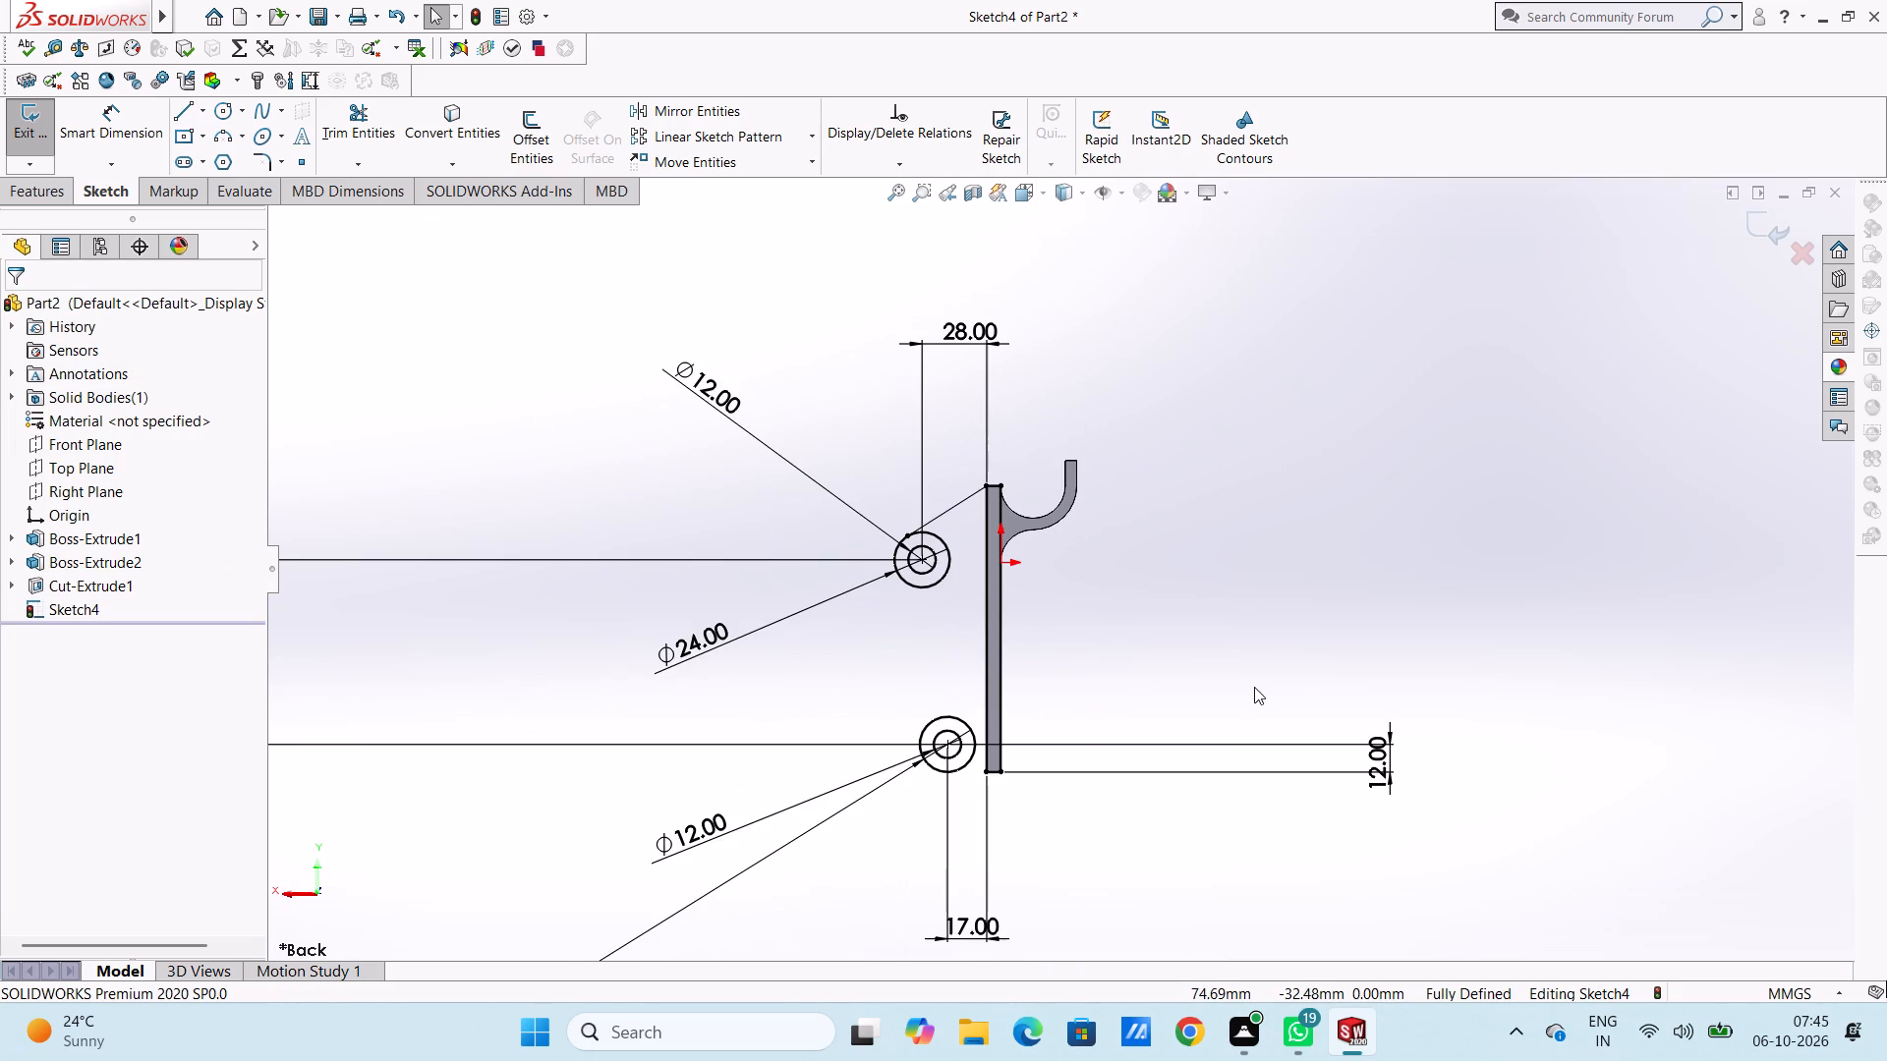
{"action": "left_click", "coordinate": [216, 106]}
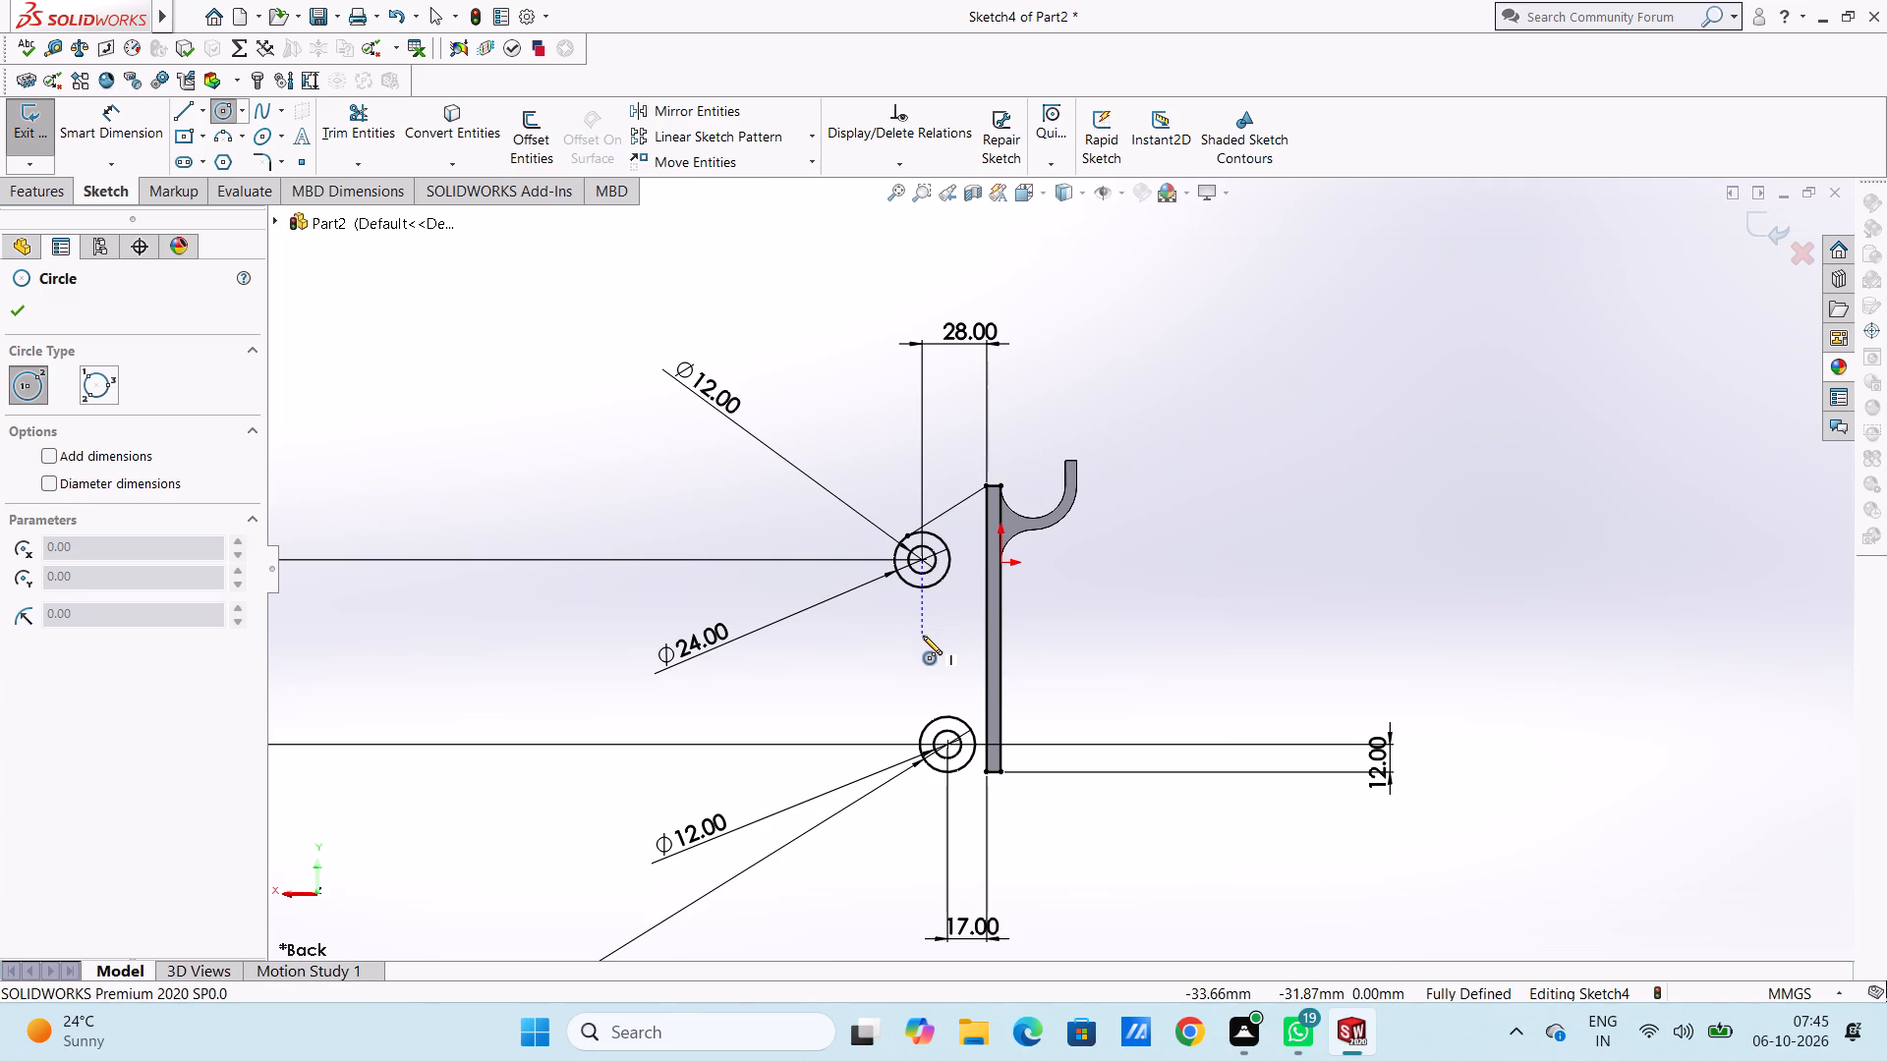
{"action": "left_click", "coordinate": [920, 639]}
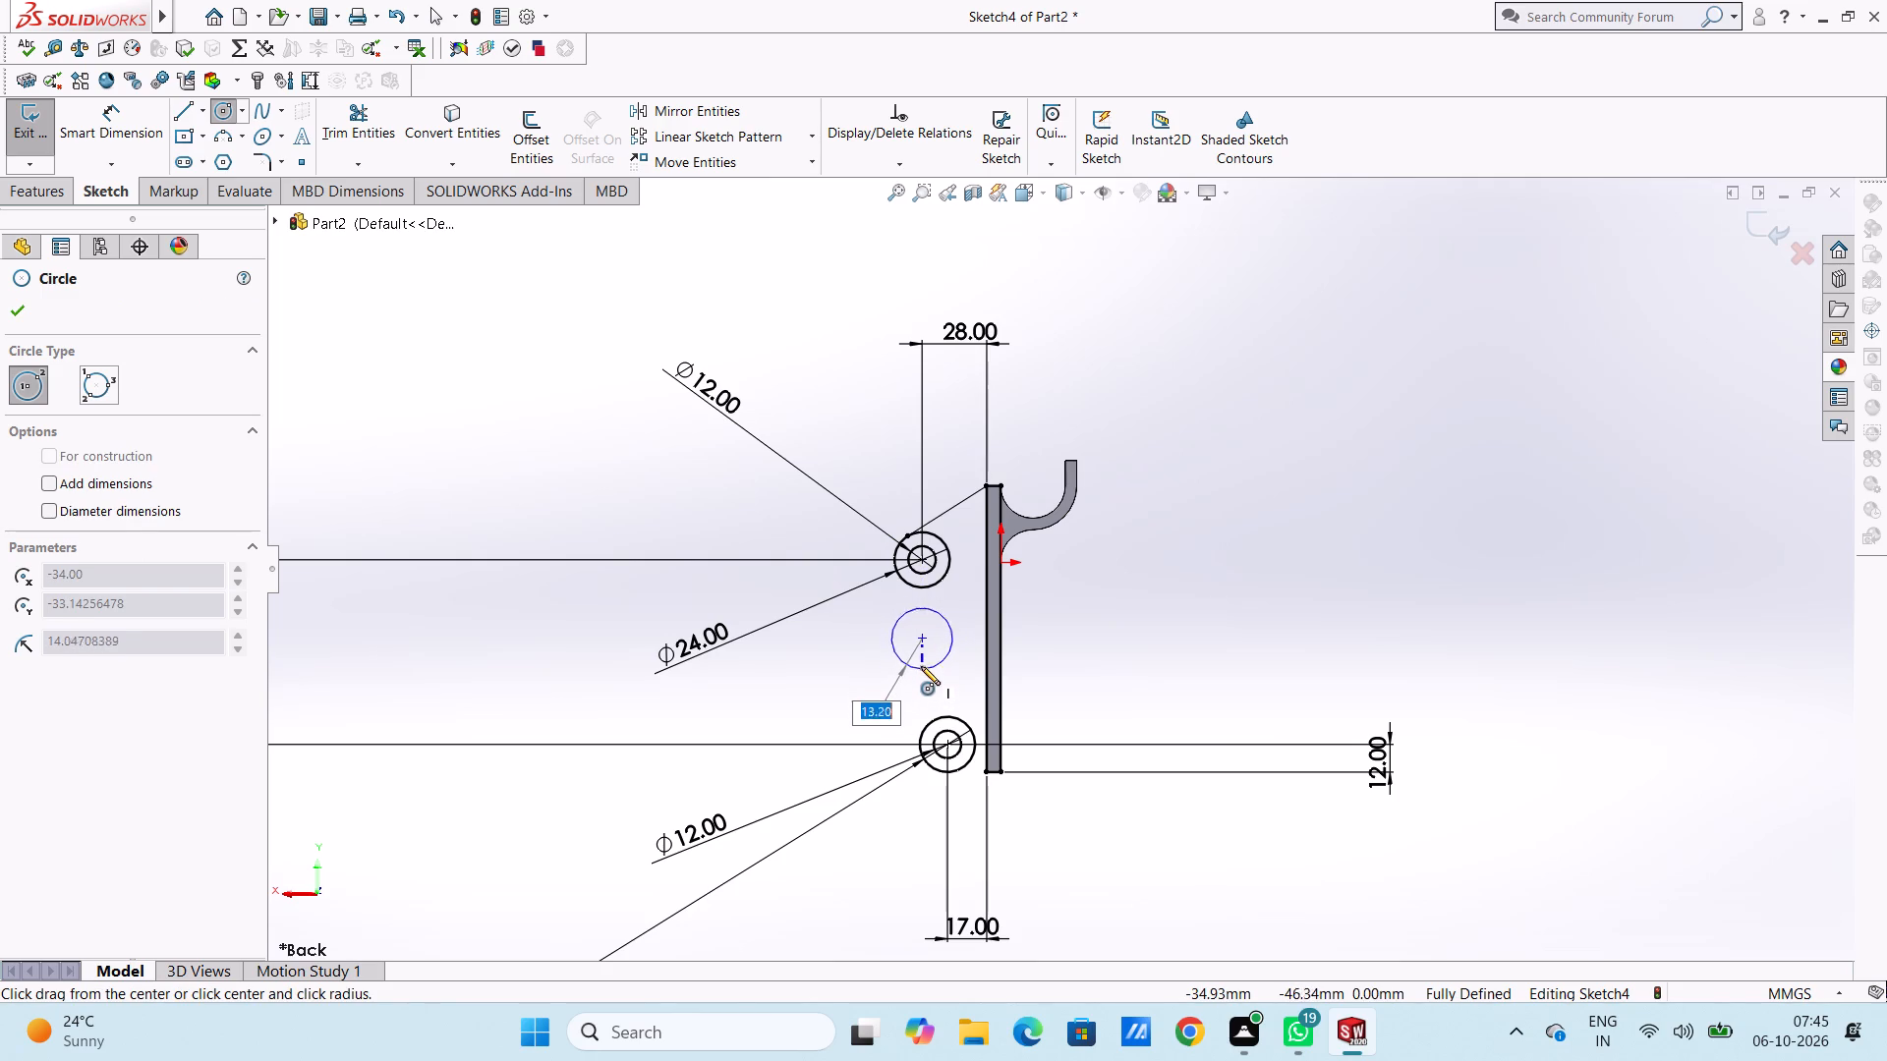
{"action": "left_click", "coordinate": [924, 660]}
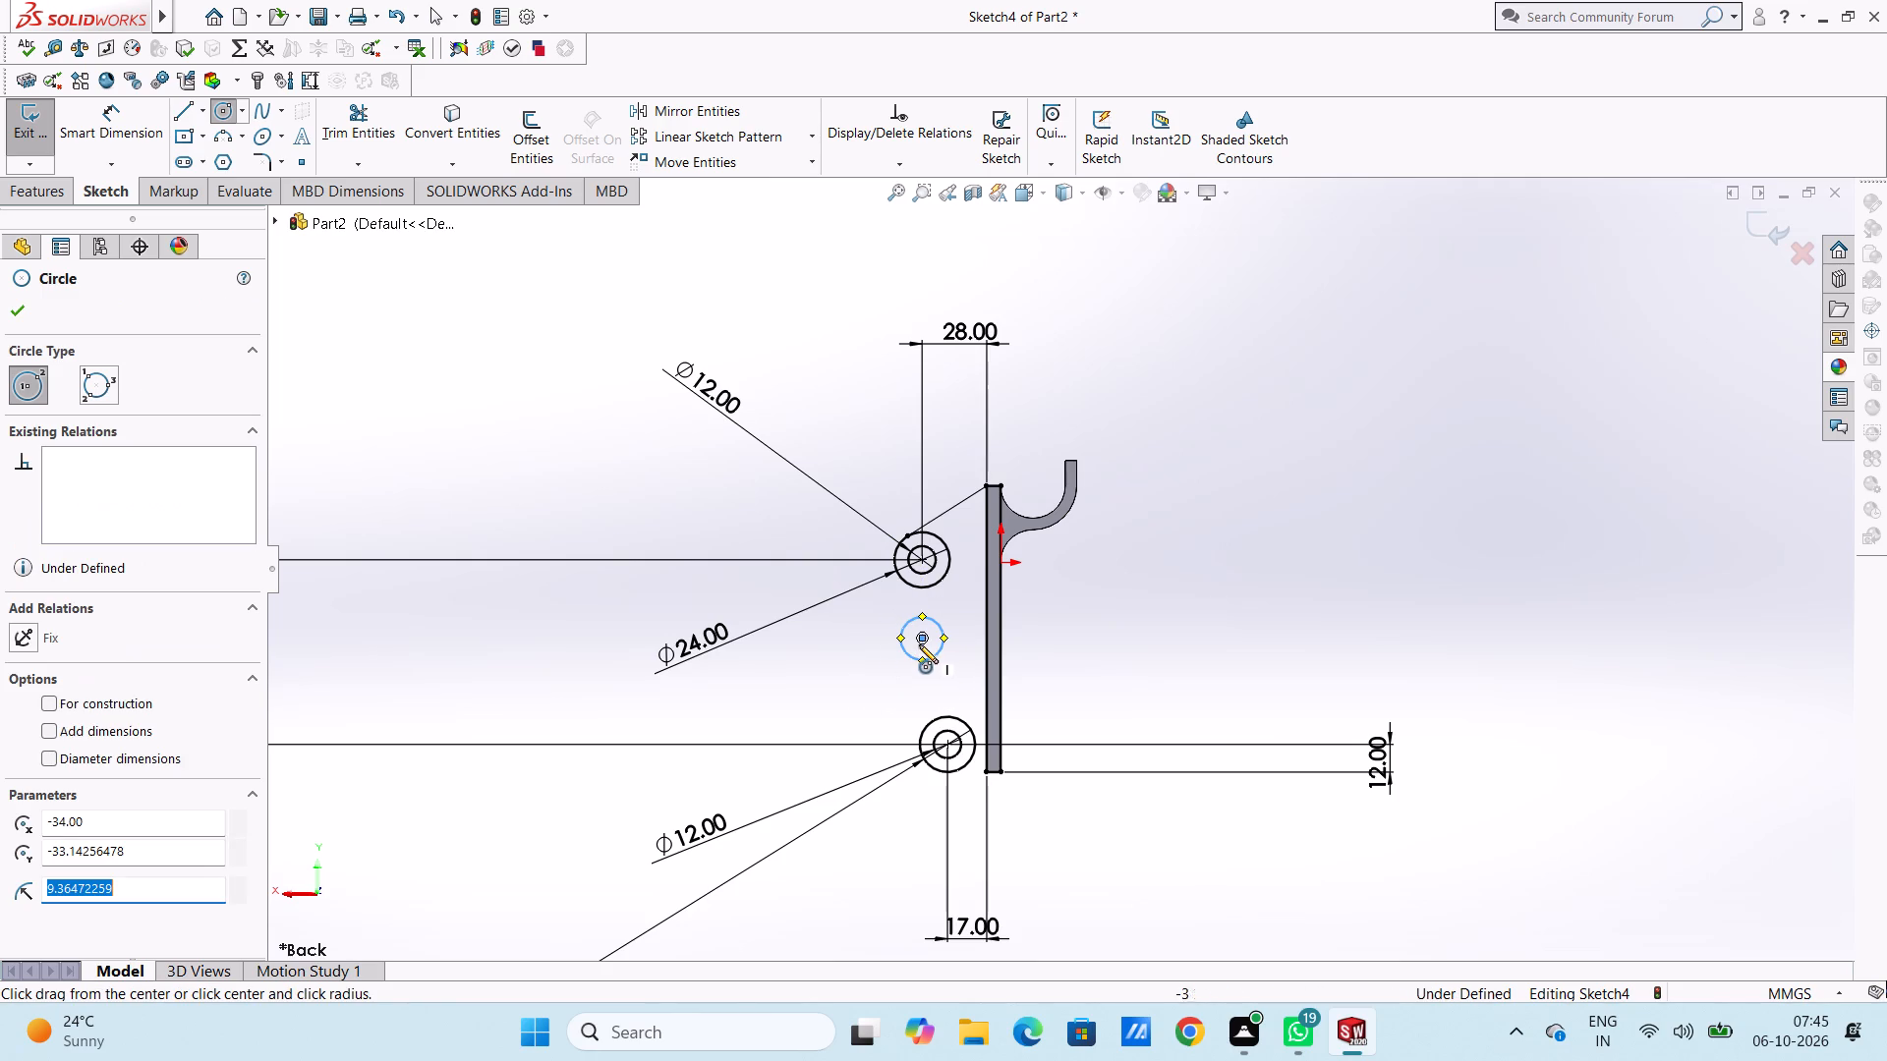
{"action": "left_click", "coordinate": [920, 634]}
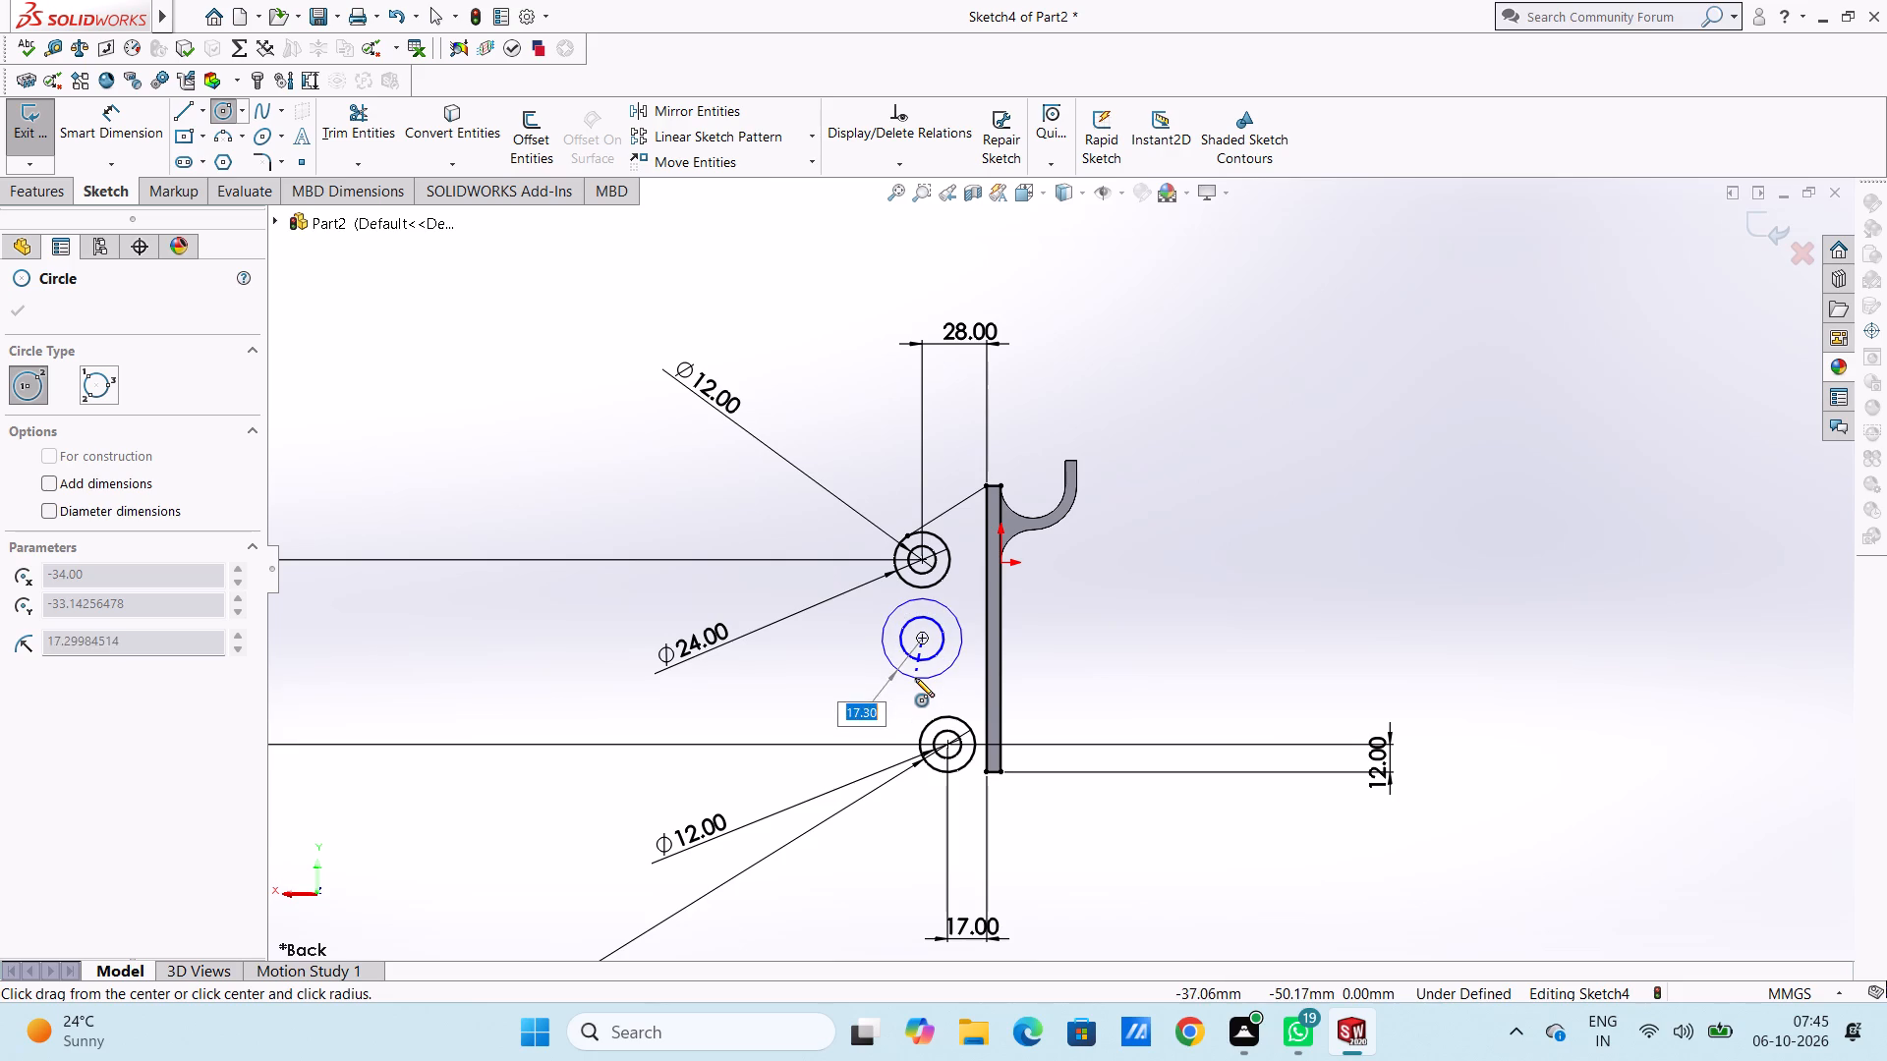
{"action": "left_click", "coordinate": [915, 678]}
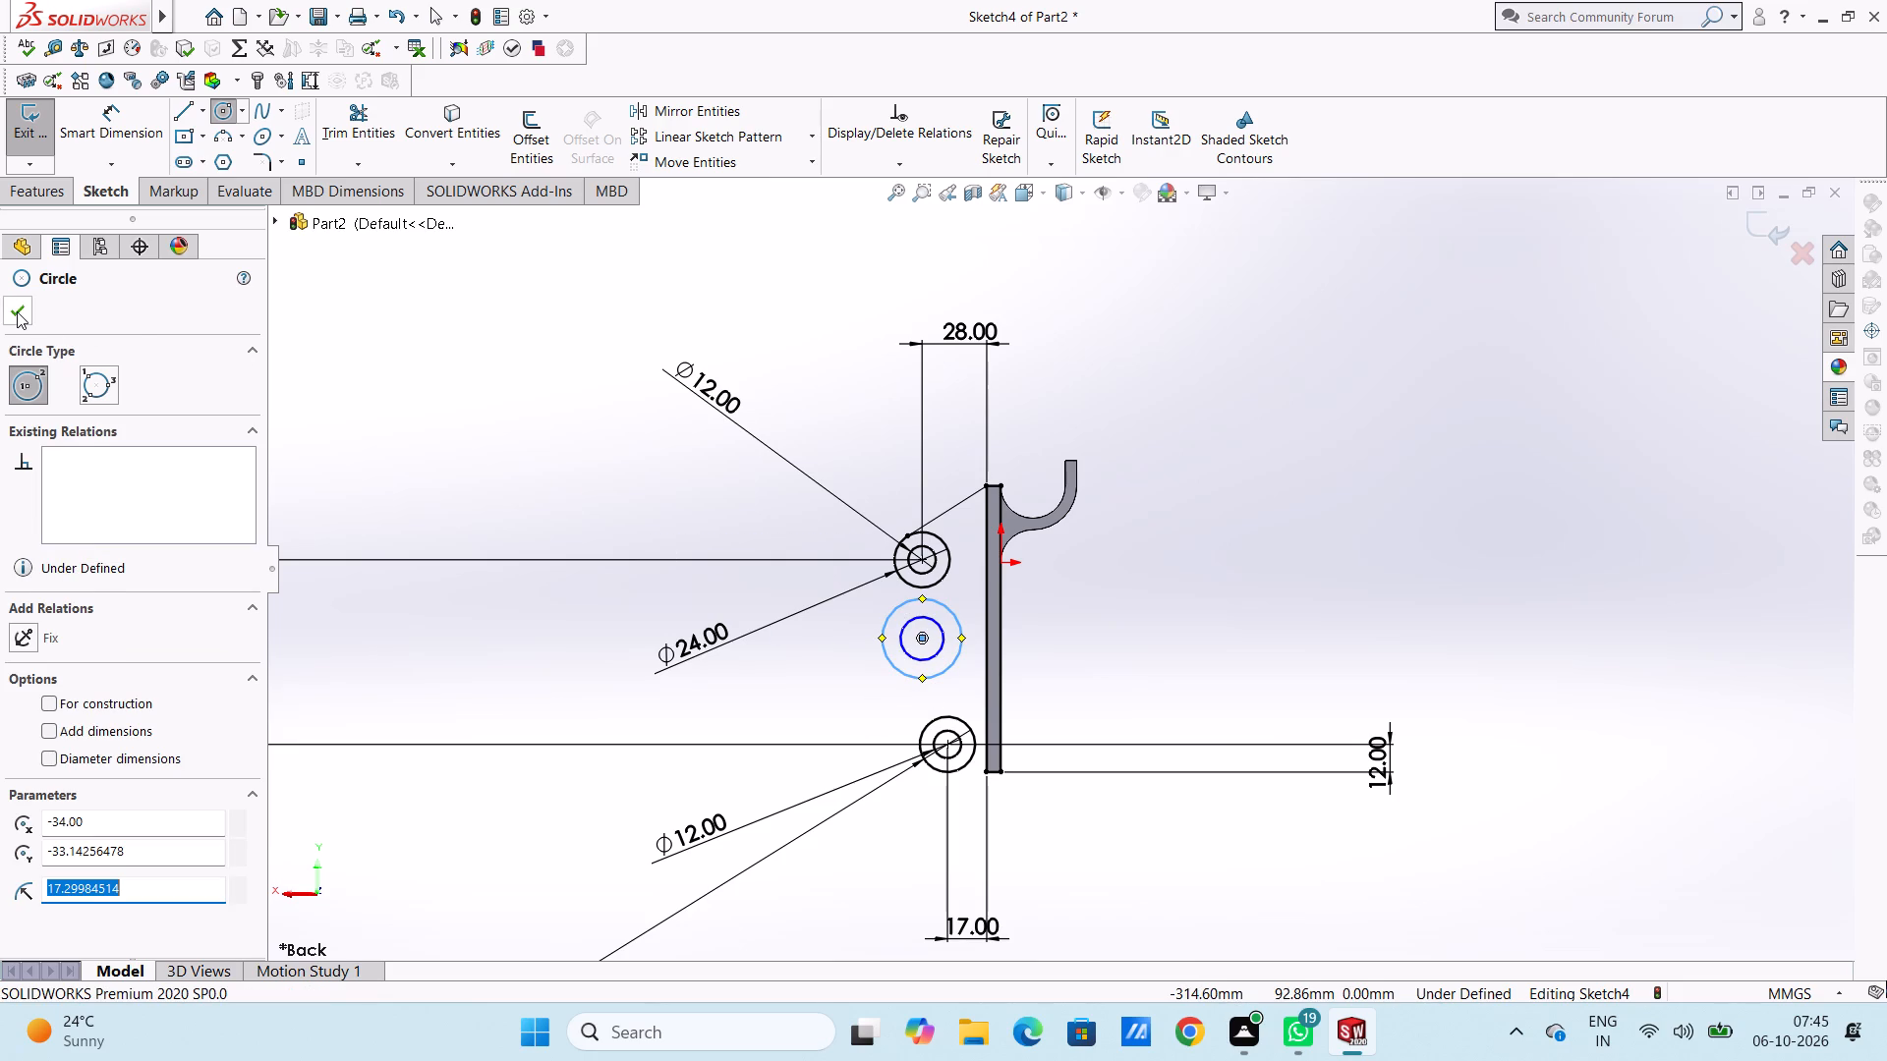
{"action": "left_click", "coordinate": [17, 311]}
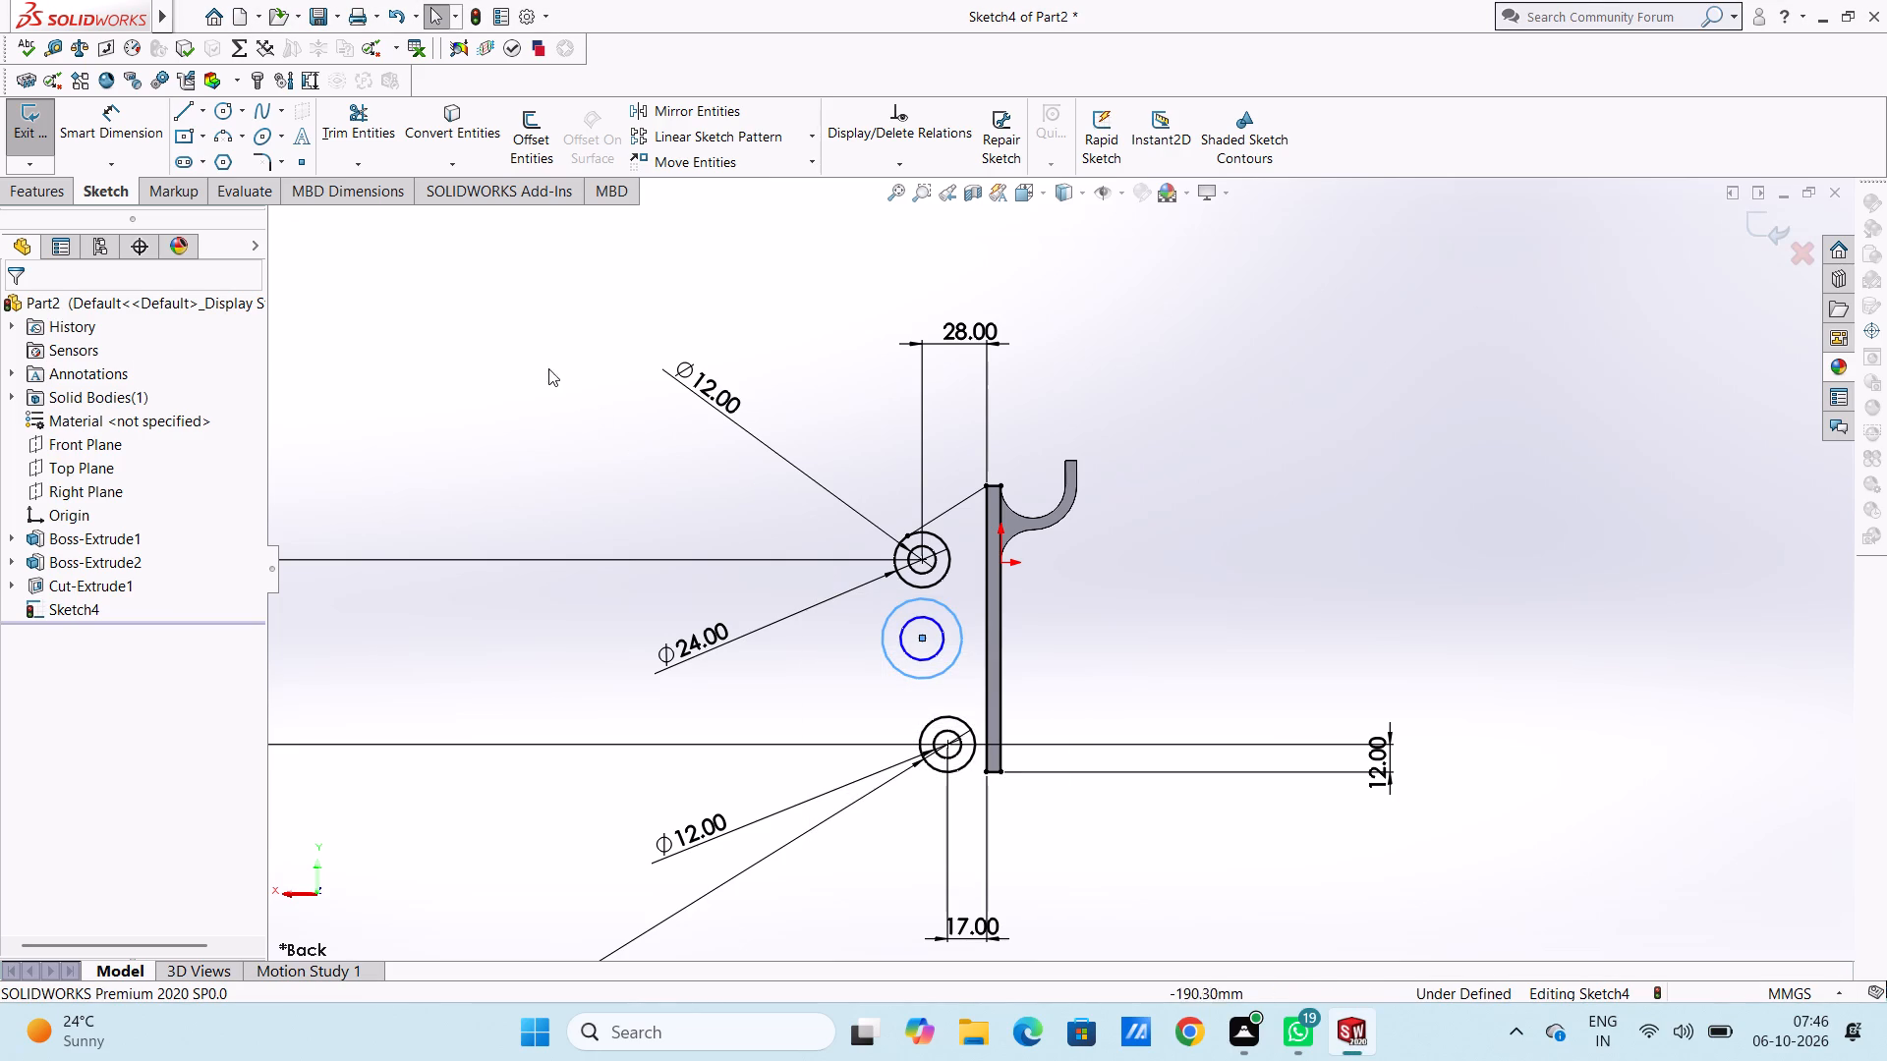
Dimension the diameter of the middle pair's 34.6 mm circle at 12 mm.
{"action": "left_click", "coordinate": [104, 110]}
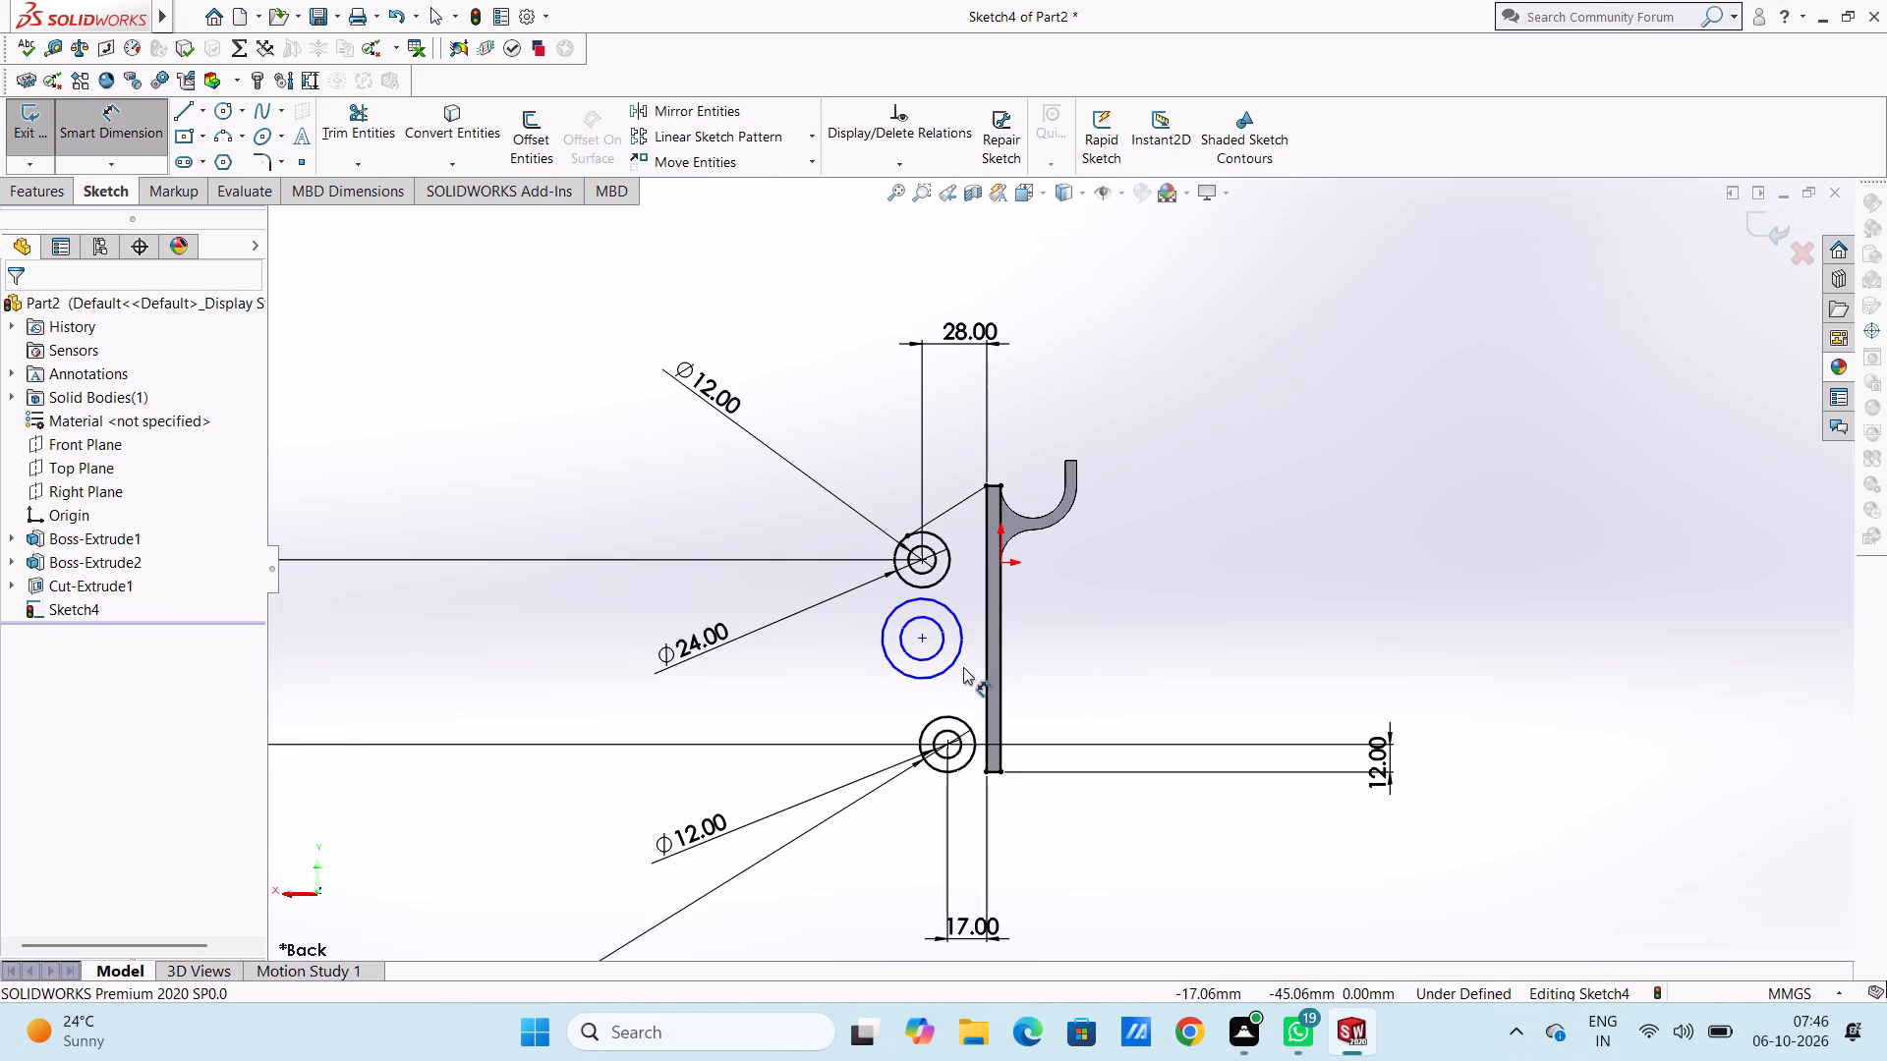
{"action": "left_click", "coordinate": [926, 679]}
{"action": "left_click", "coordinate": [476, 799]}
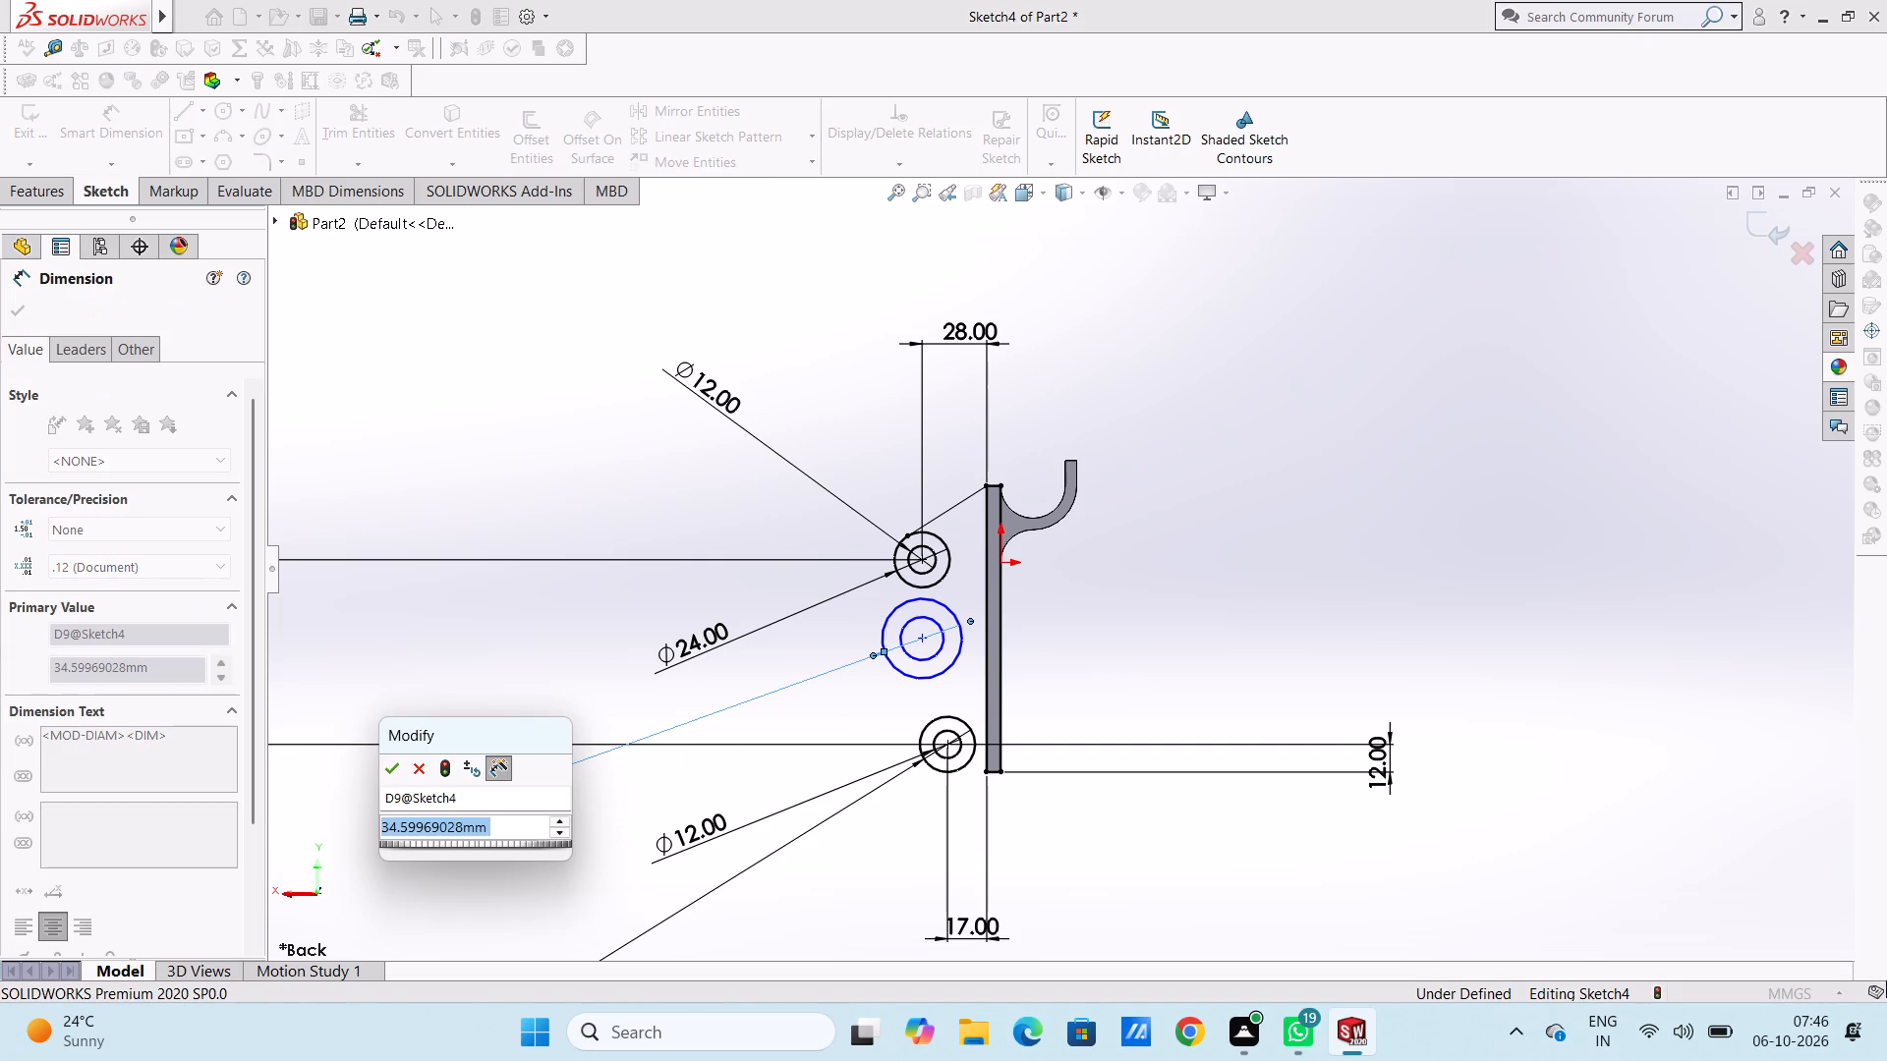
{"action": "type", "text": "12"}
{"action": "key", "text": "Return"}
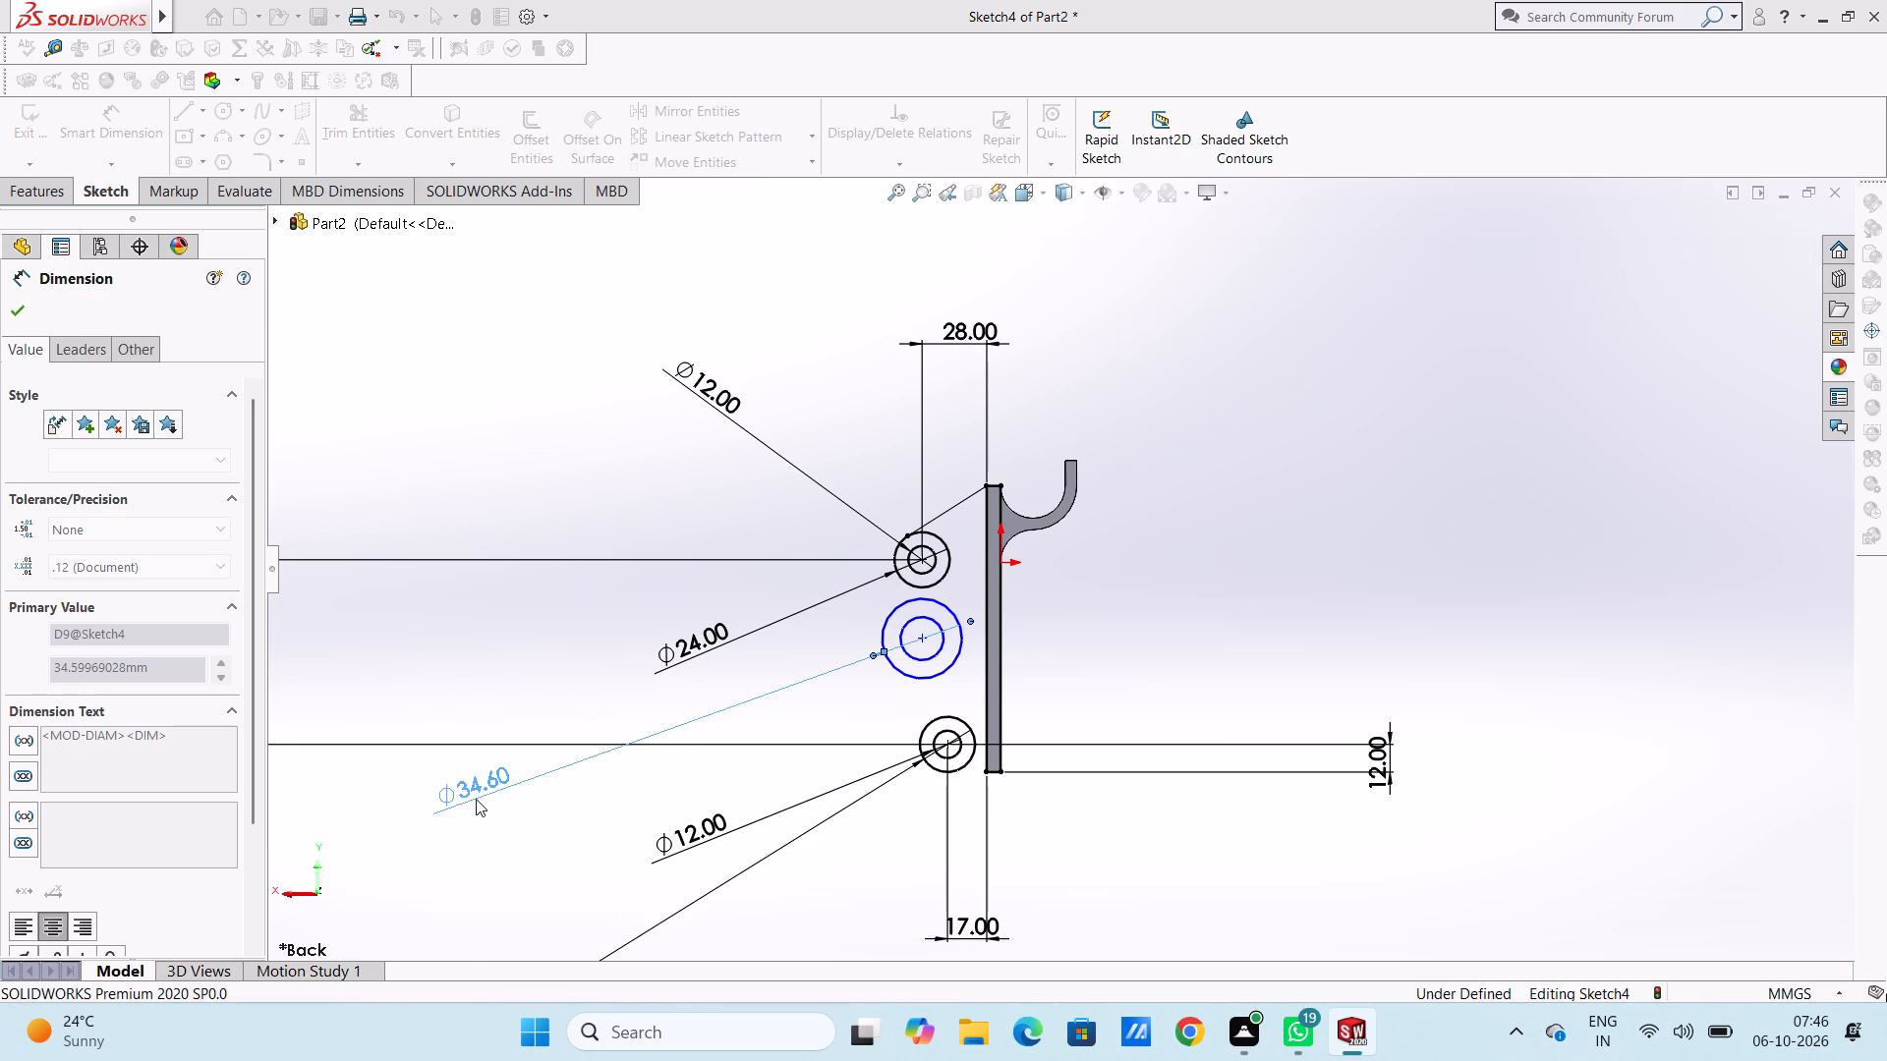
{"action": "left_click", "coordinate": [561, 629]}
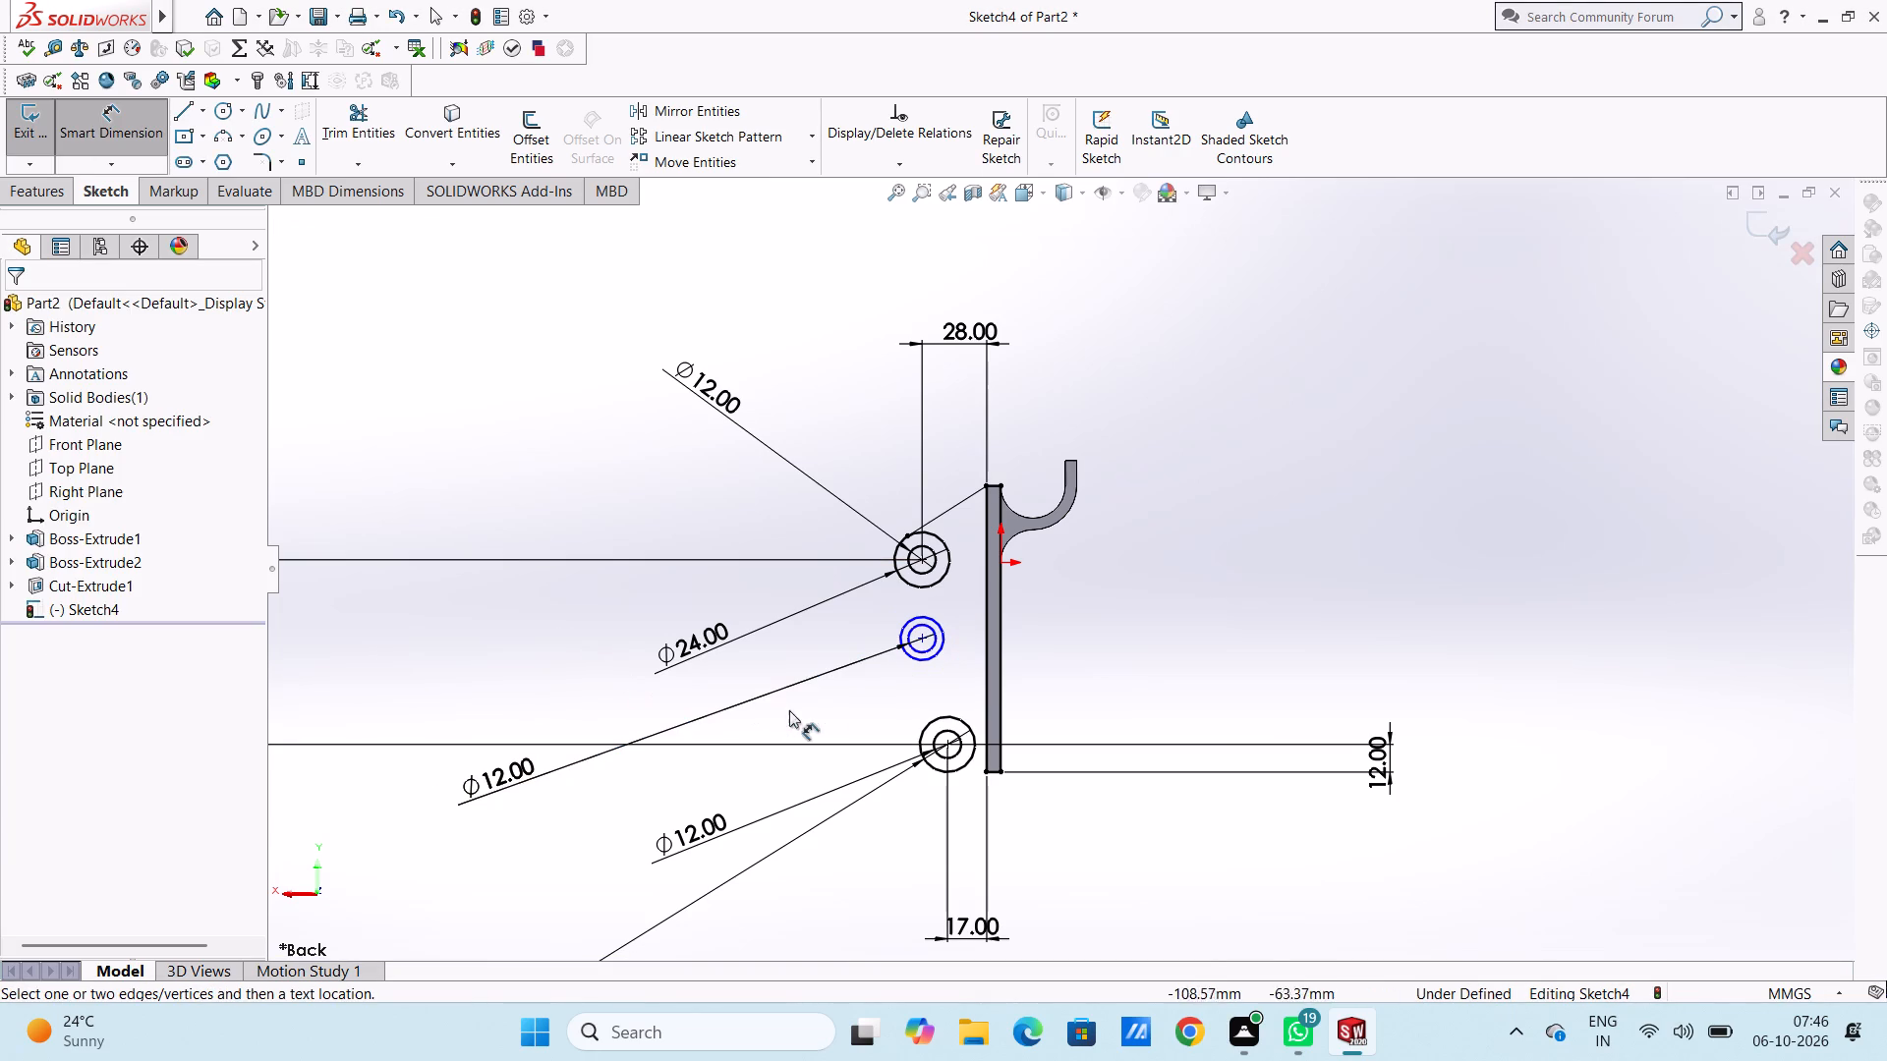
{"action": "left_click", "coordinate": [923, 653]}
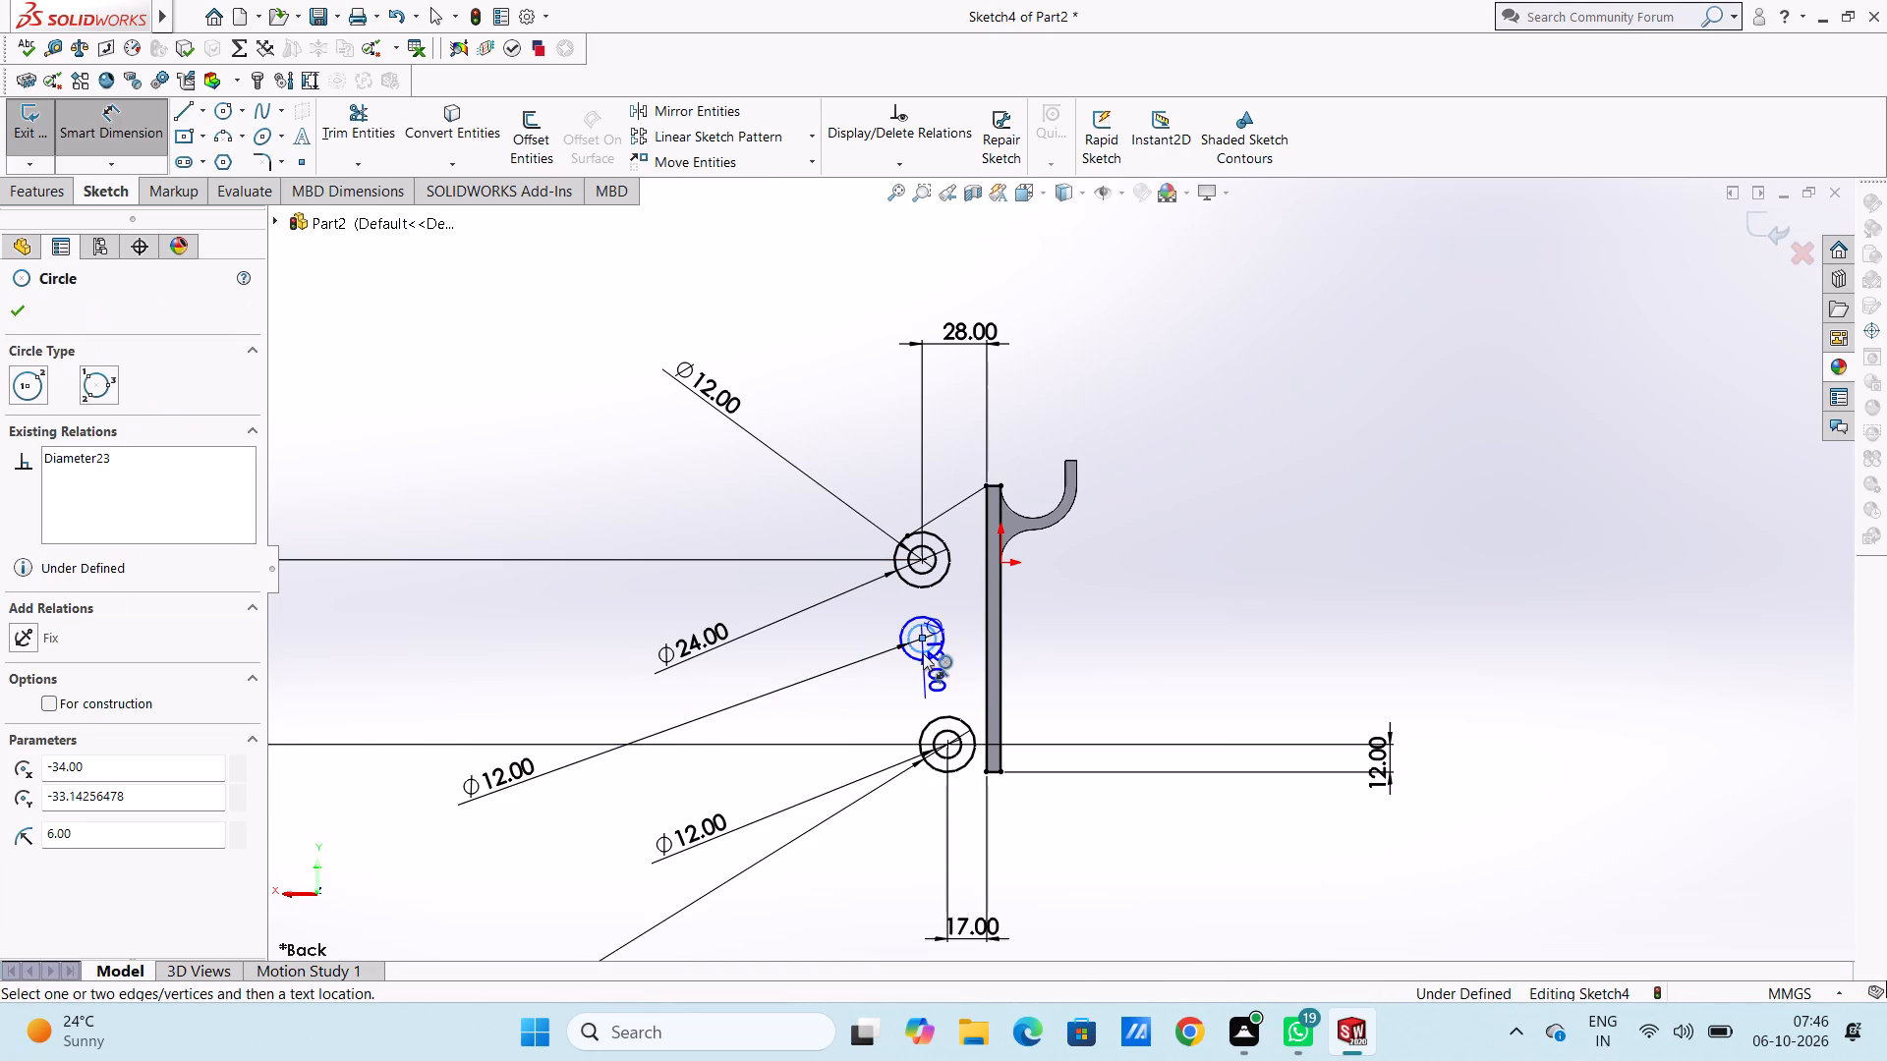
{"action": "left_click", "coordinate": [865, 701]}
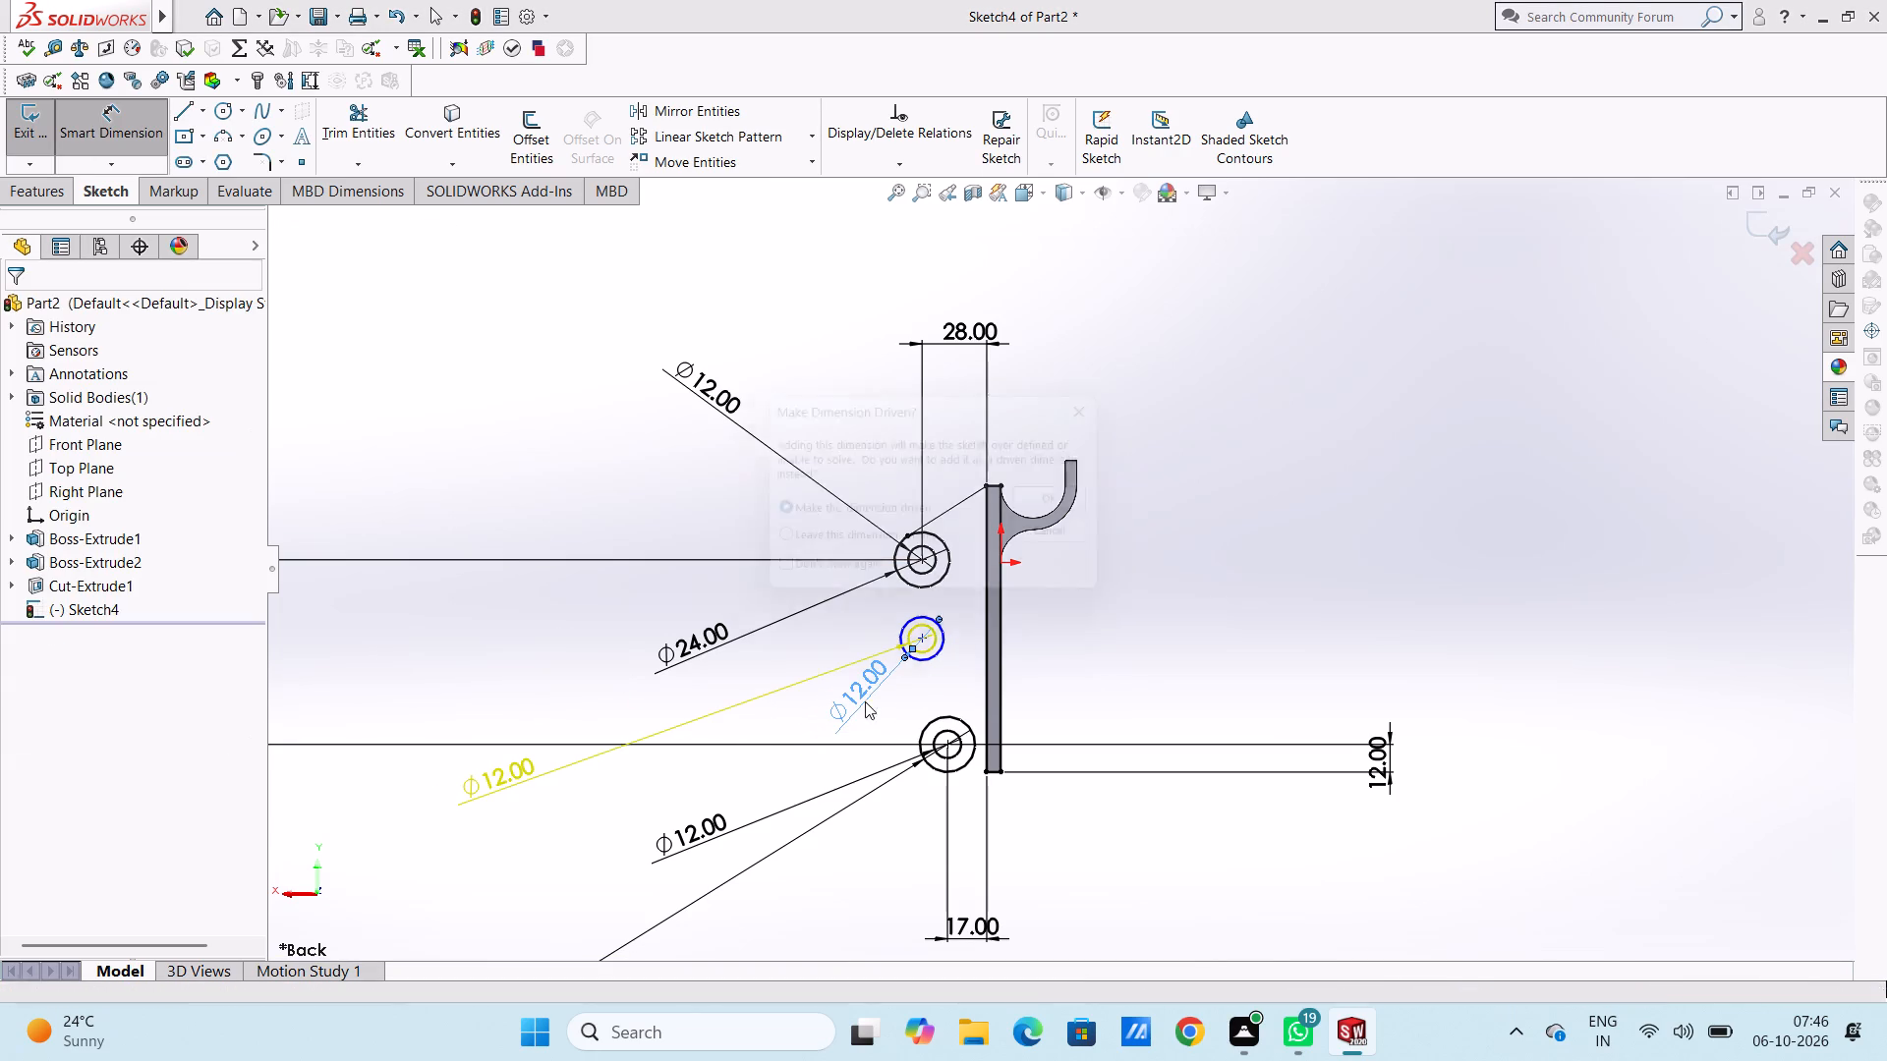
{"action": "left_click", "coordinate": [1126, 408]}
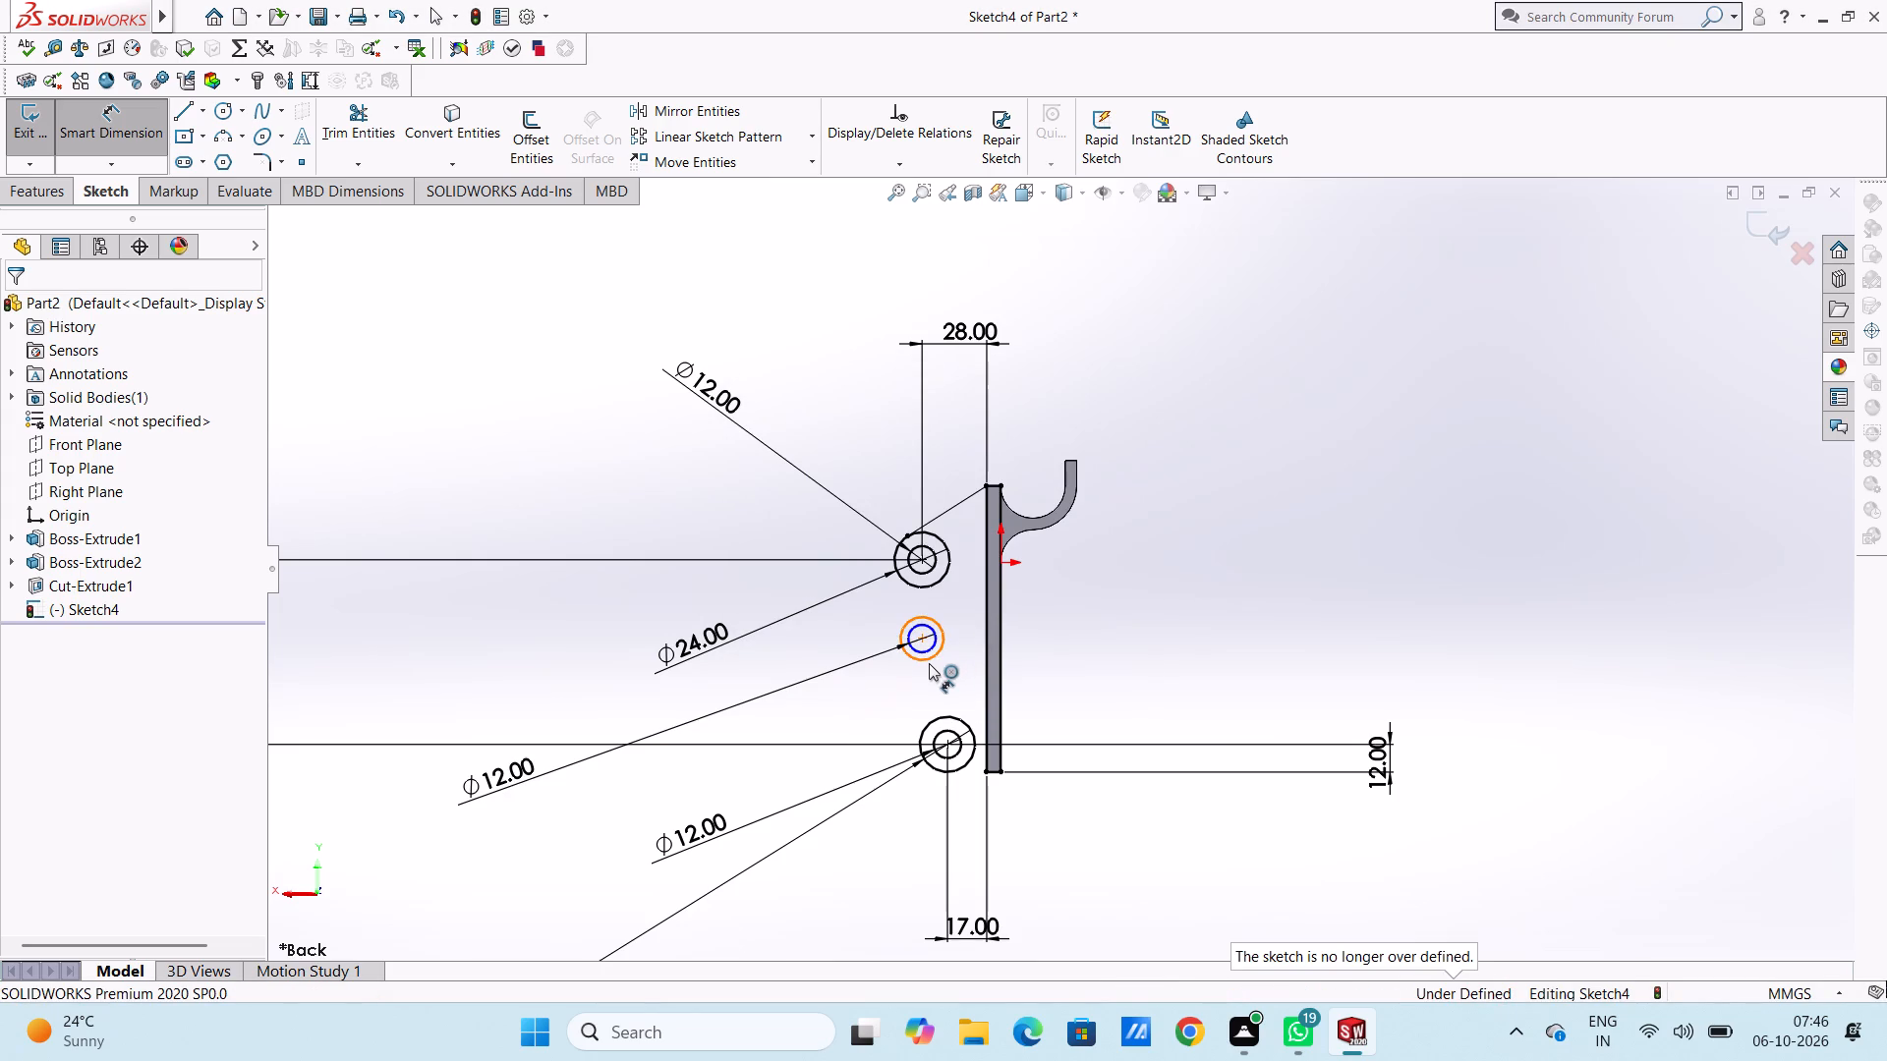
Dimension the diameter of the middle pair's other circle, now the outer one, at 24 mm.
{"action": "left_click", "coordinate": [922, 664]}
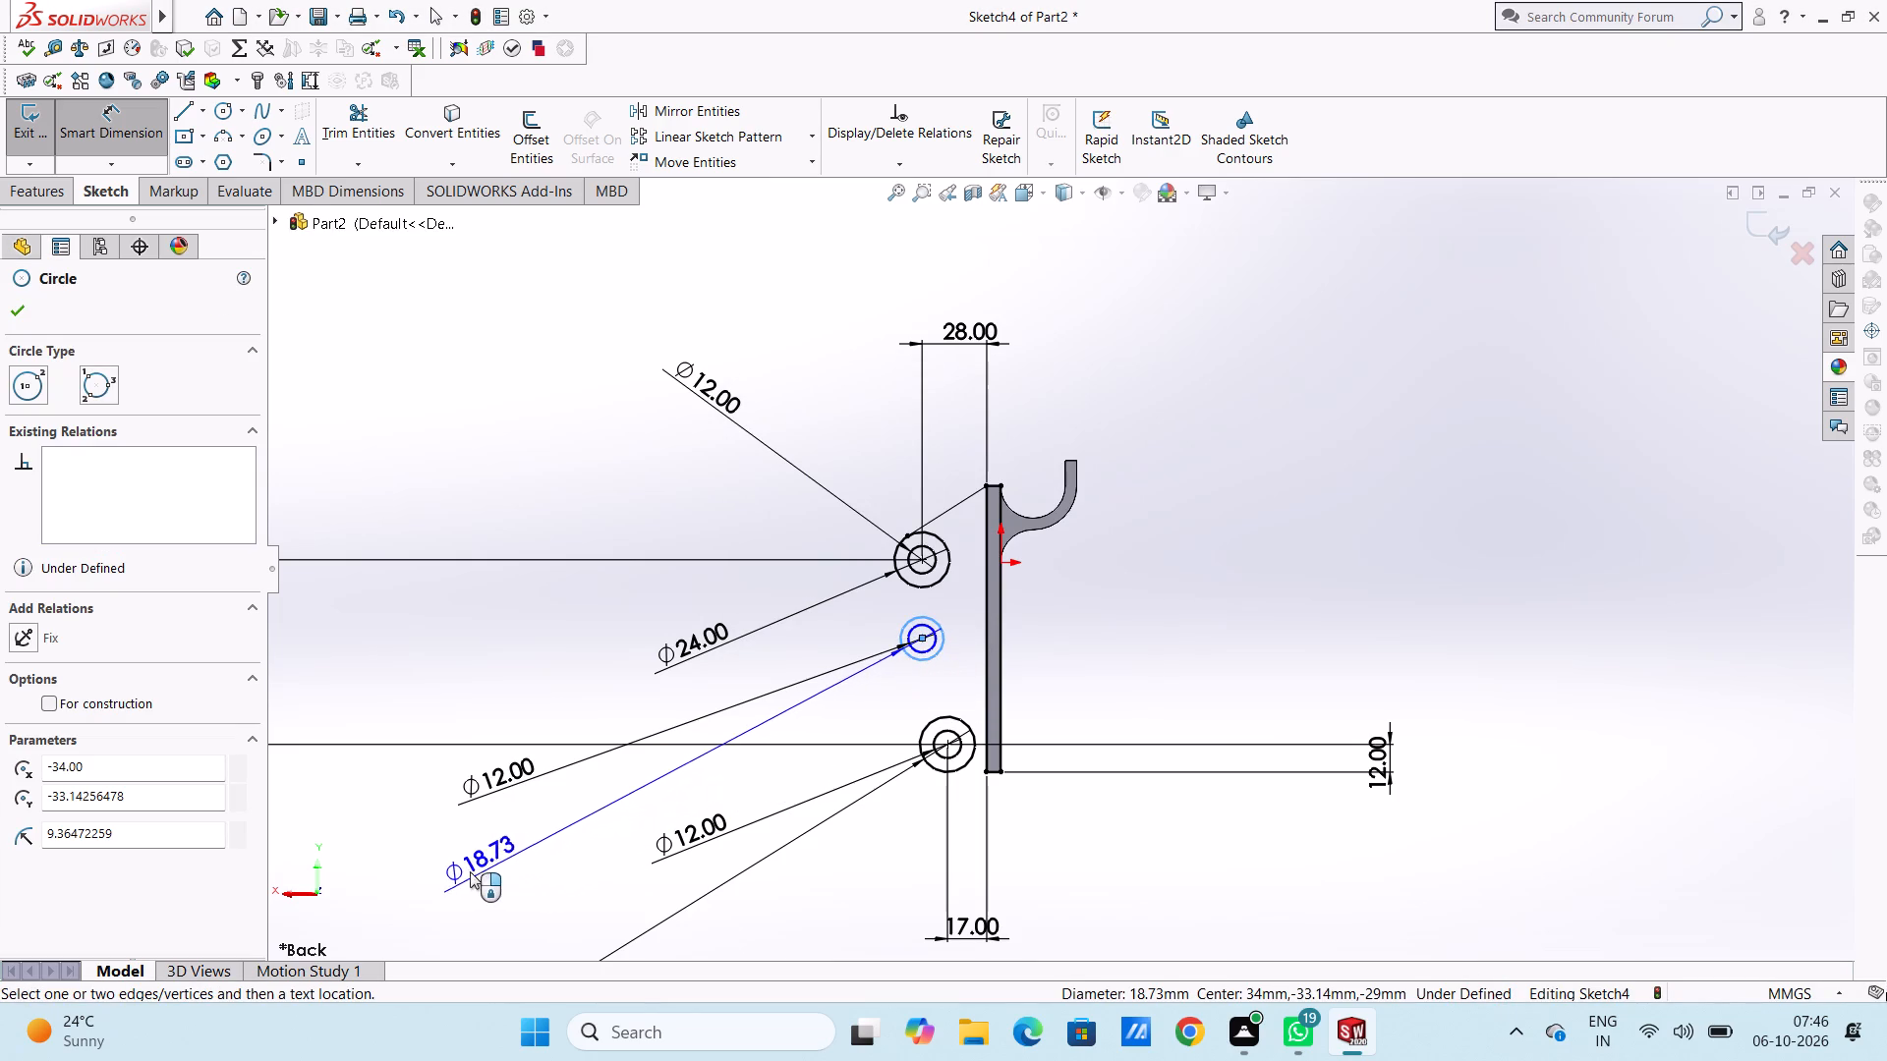
{"action": "left_click", "coordinate": [469, 871]}
{"action": "type", "text": "24"}
{"action": "key", "text": "Return"}
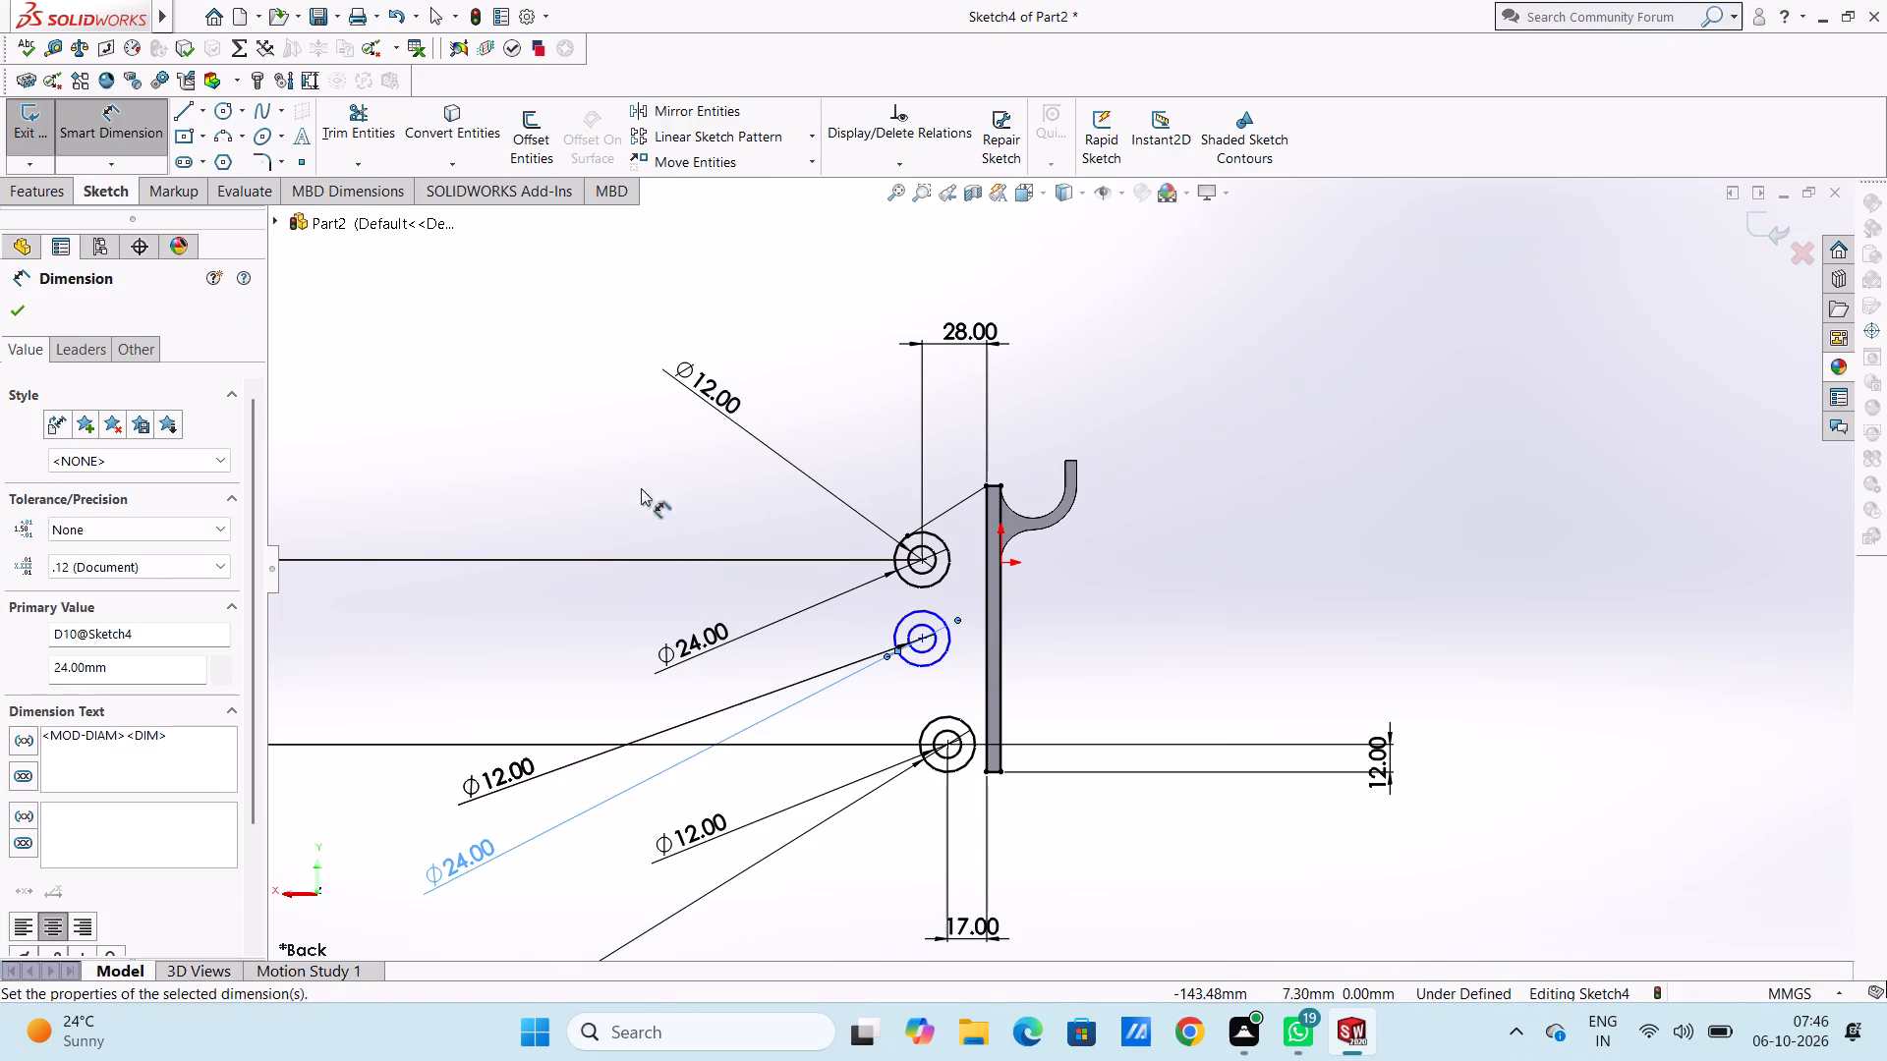
{"action": "left_click", "coordinate": [594, 442]}
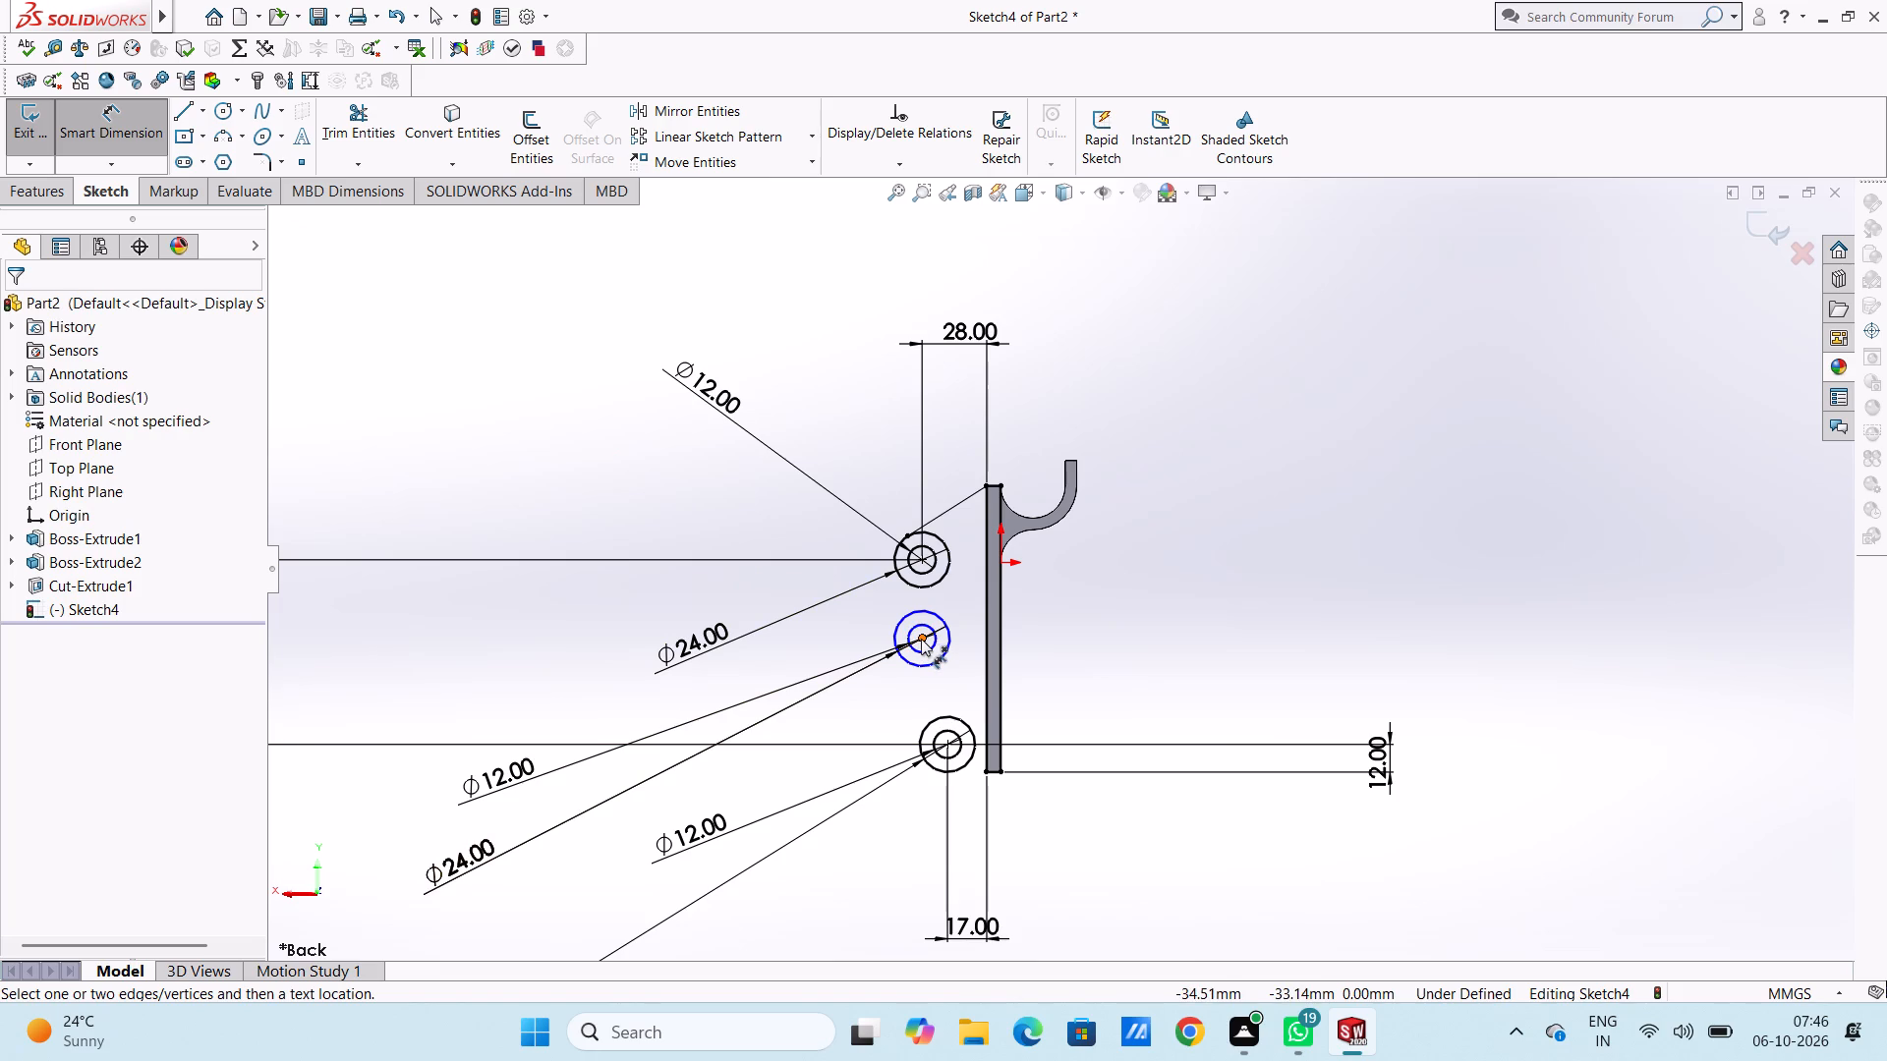
Dimension the vertical distance between the centres of the middle and lower circle pairs at 40 mm.
{"action": "left_click", "coordinate": [921, 638]}
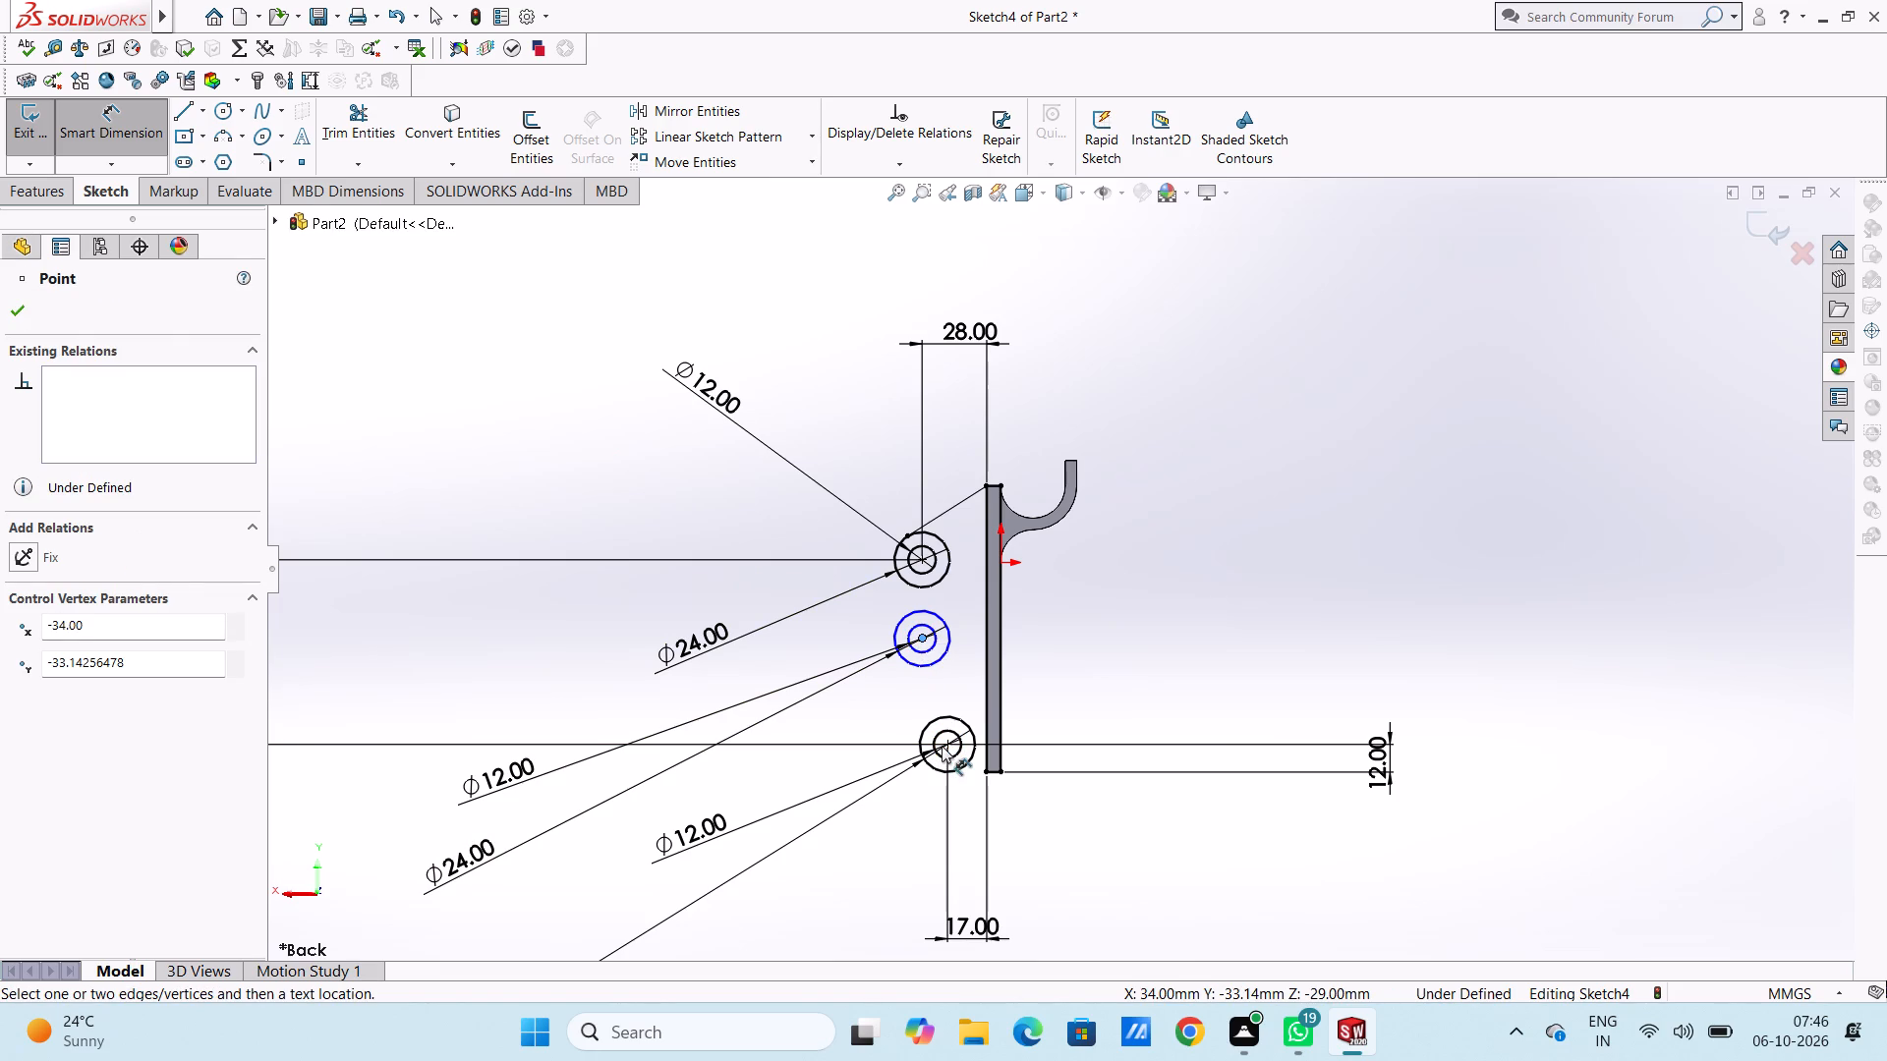
{"action": "left_click", "coordinate": [946, 740]}
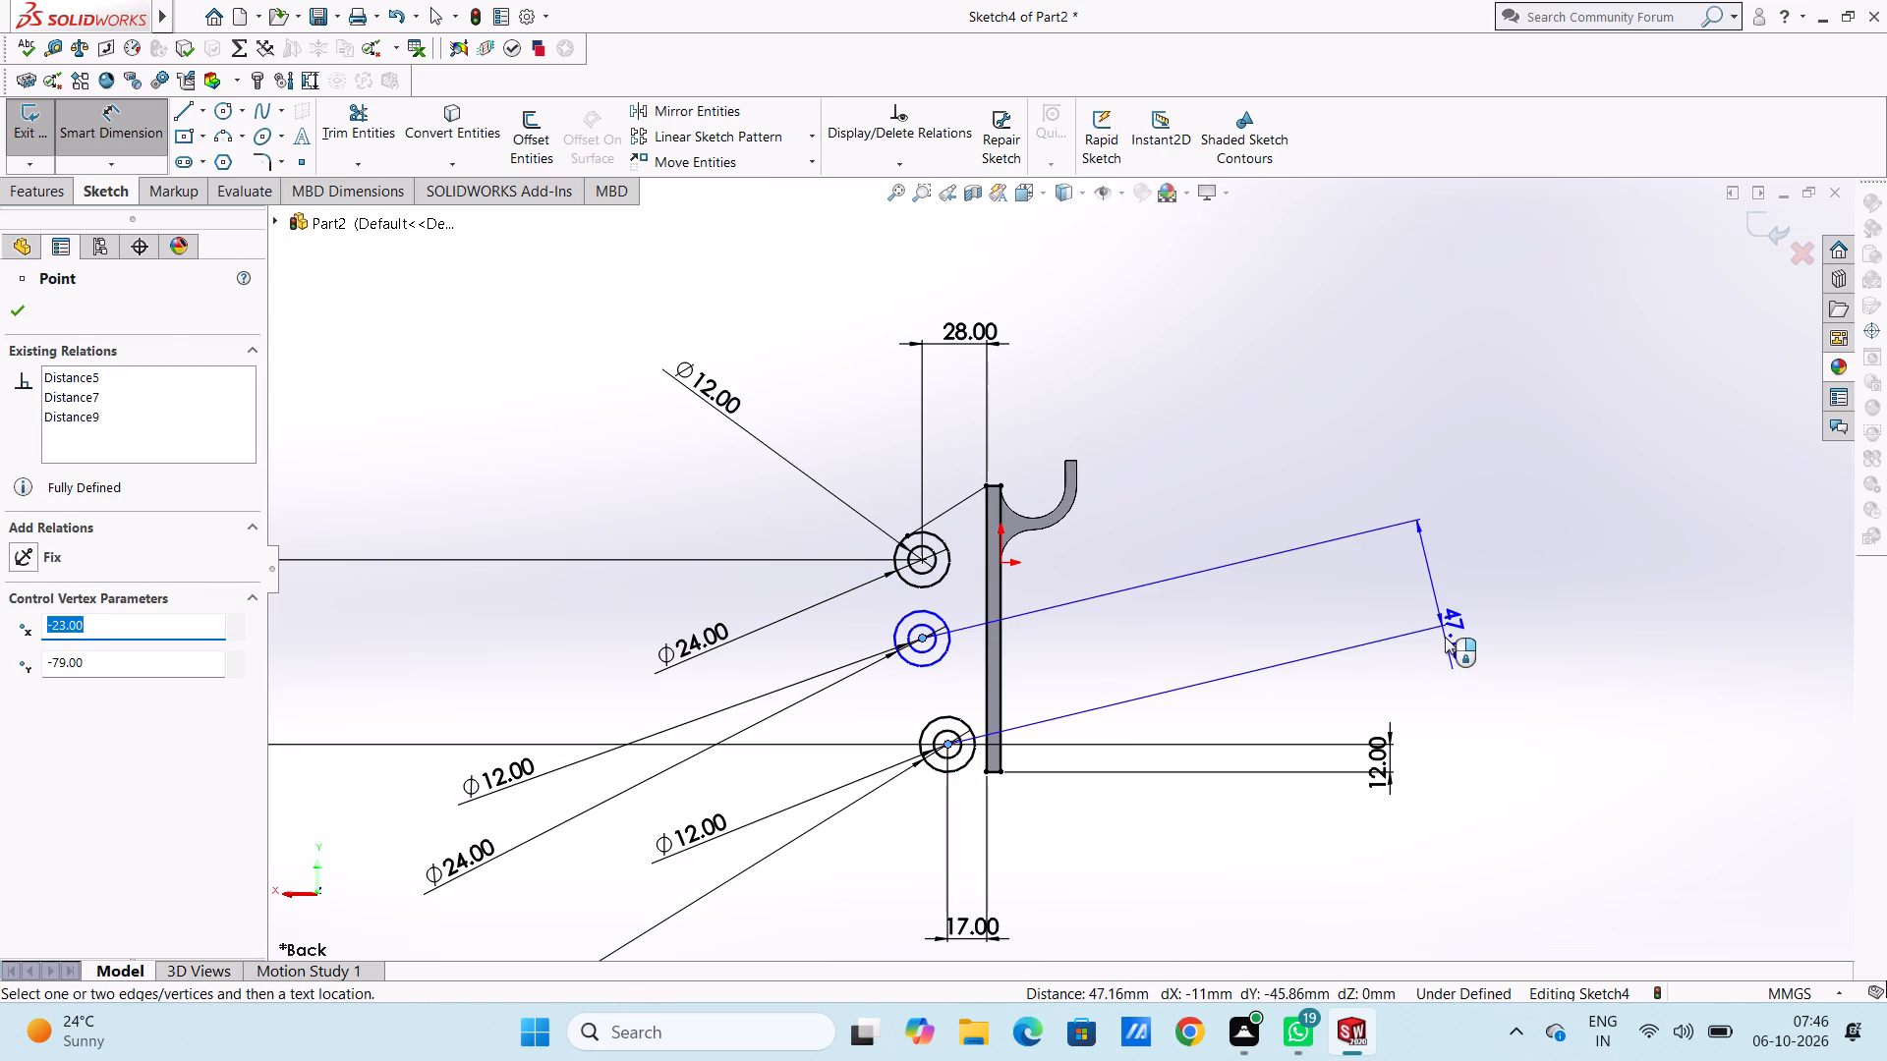
{"action": "left_click", "coordinate": [1483, 682]}
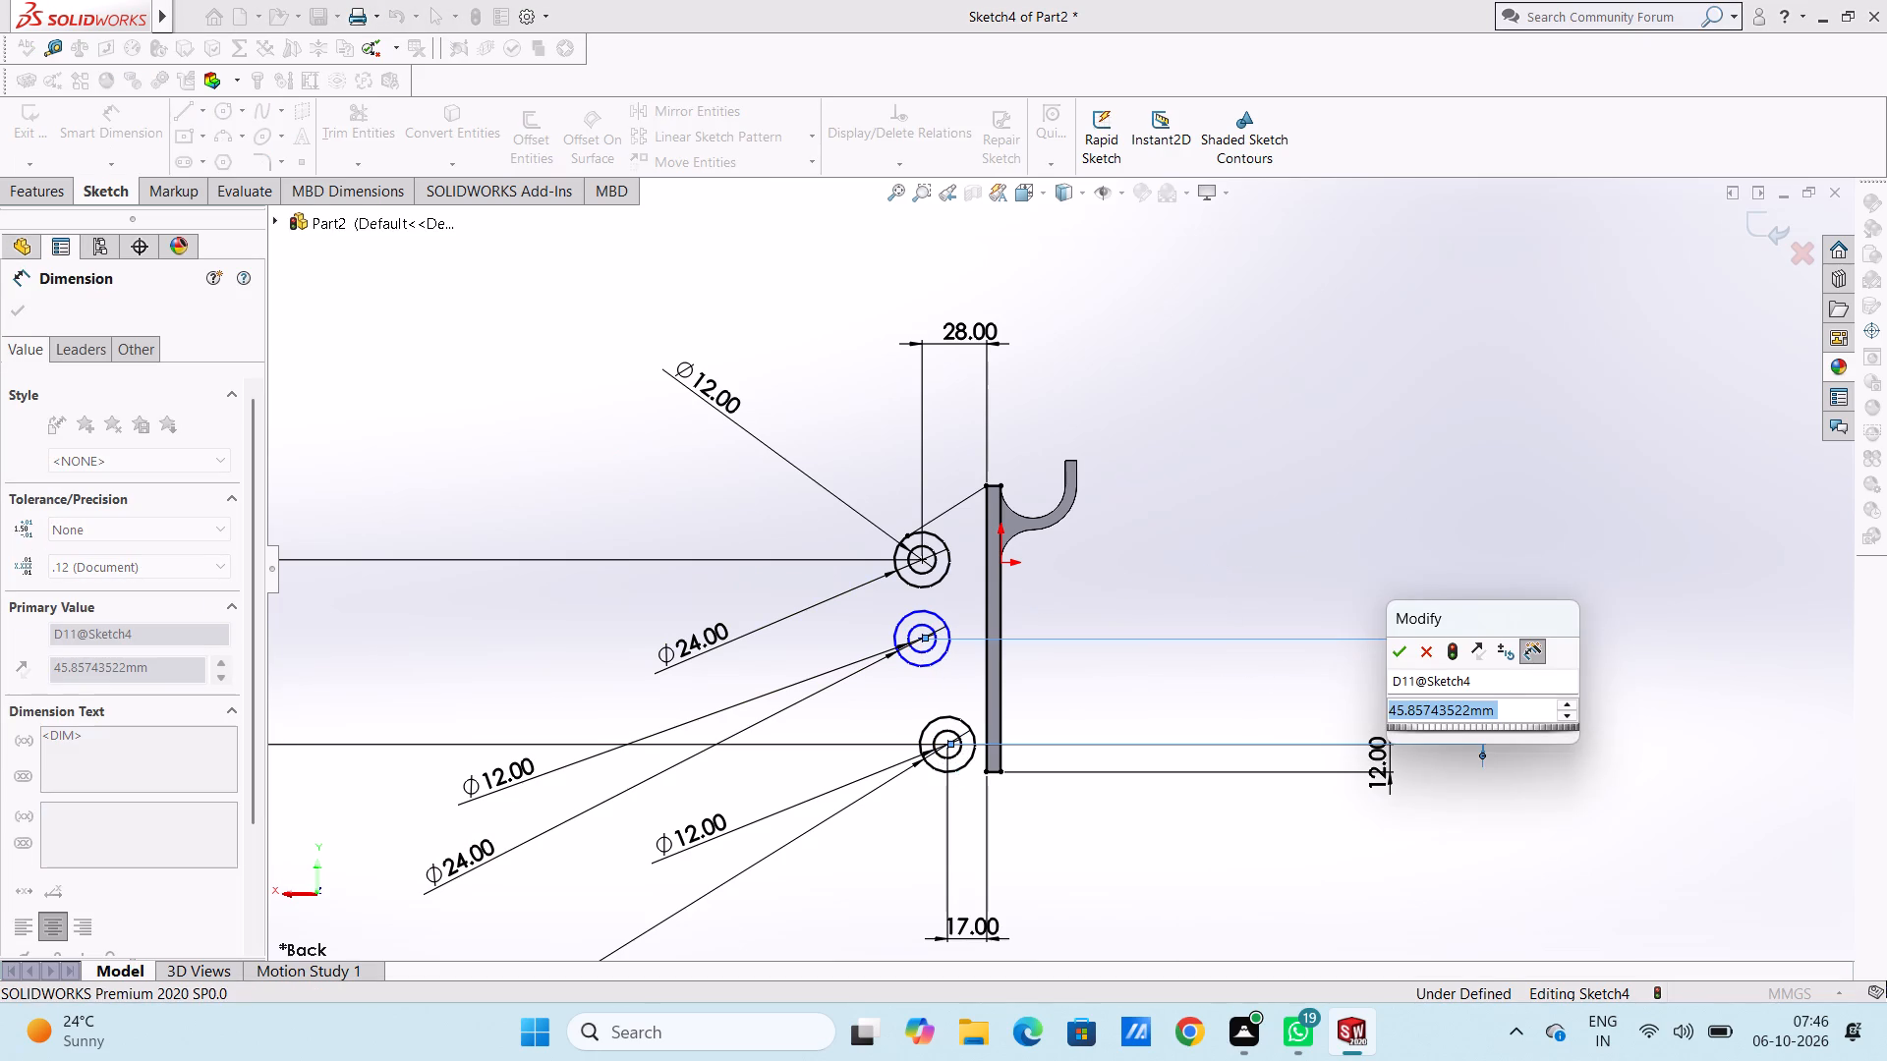
{"action": "type", "text": "40"}
{"action": "key", "text": "Return"}
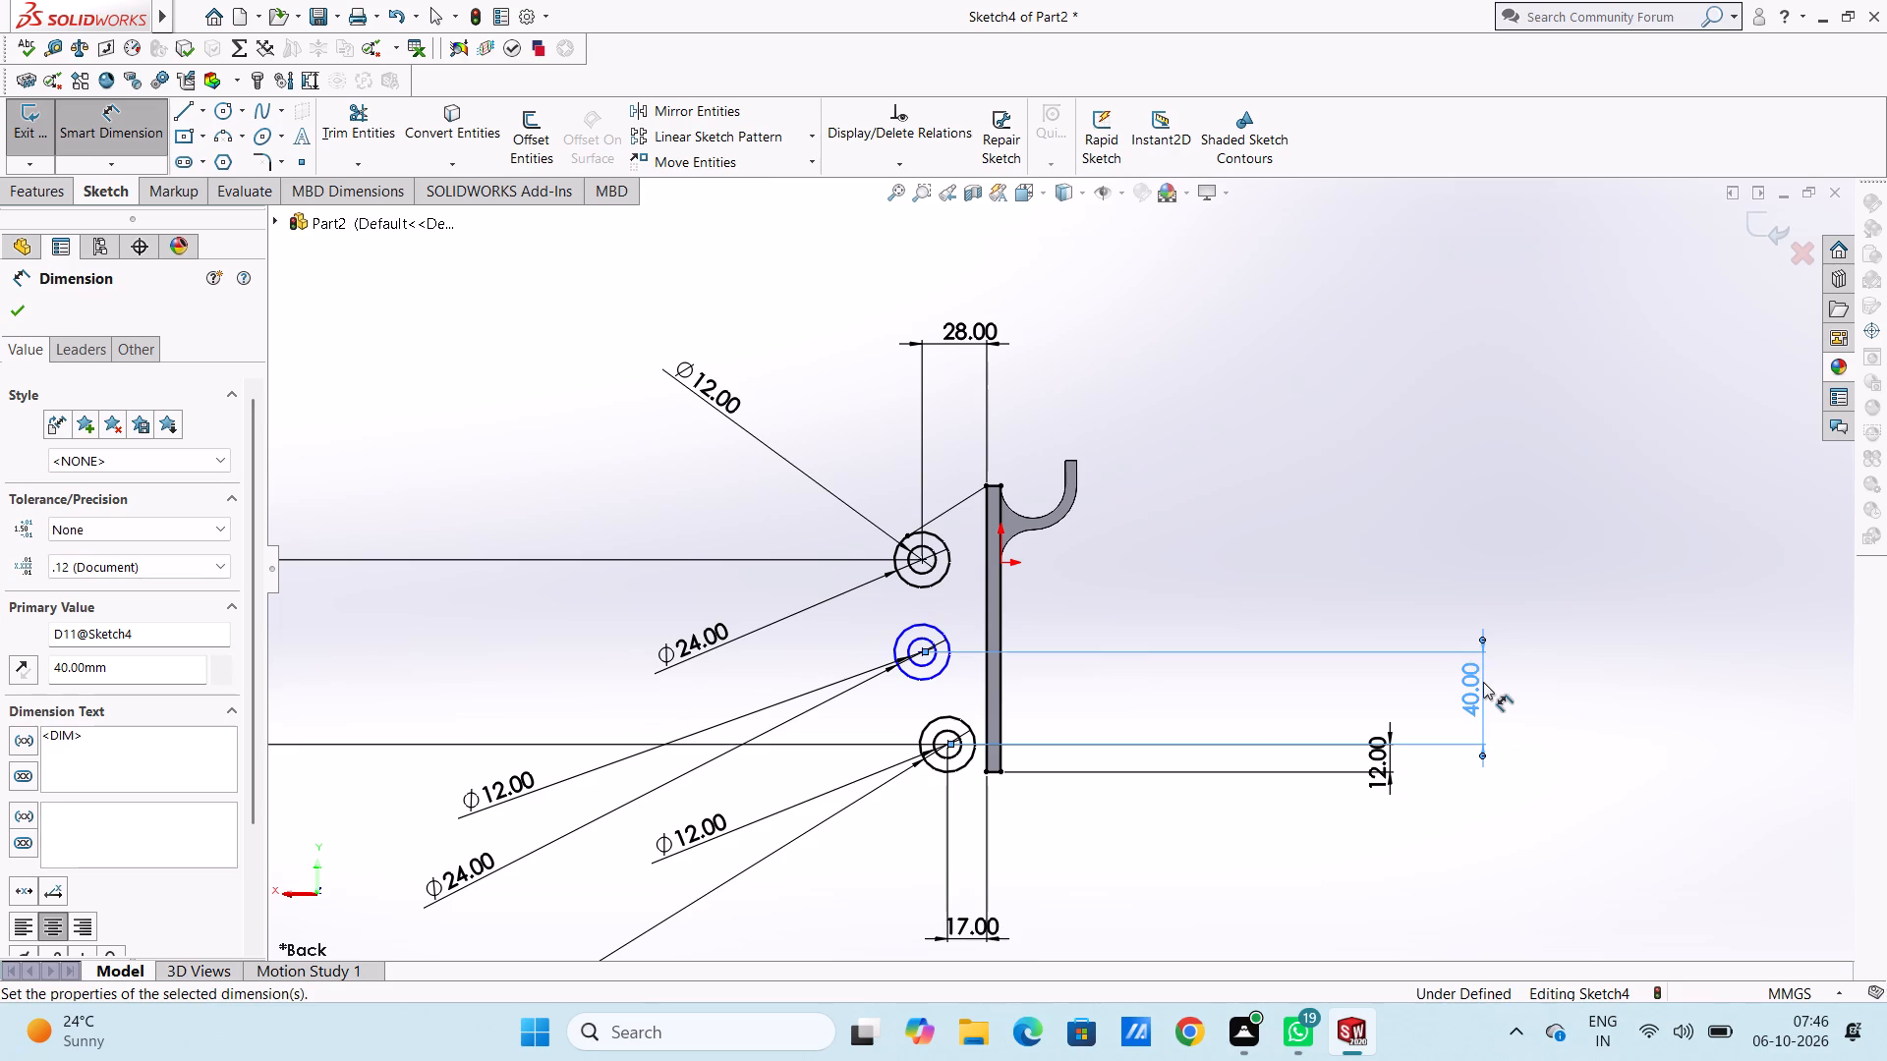
{"action": "left_click", "coordinate": [1271, 544]}
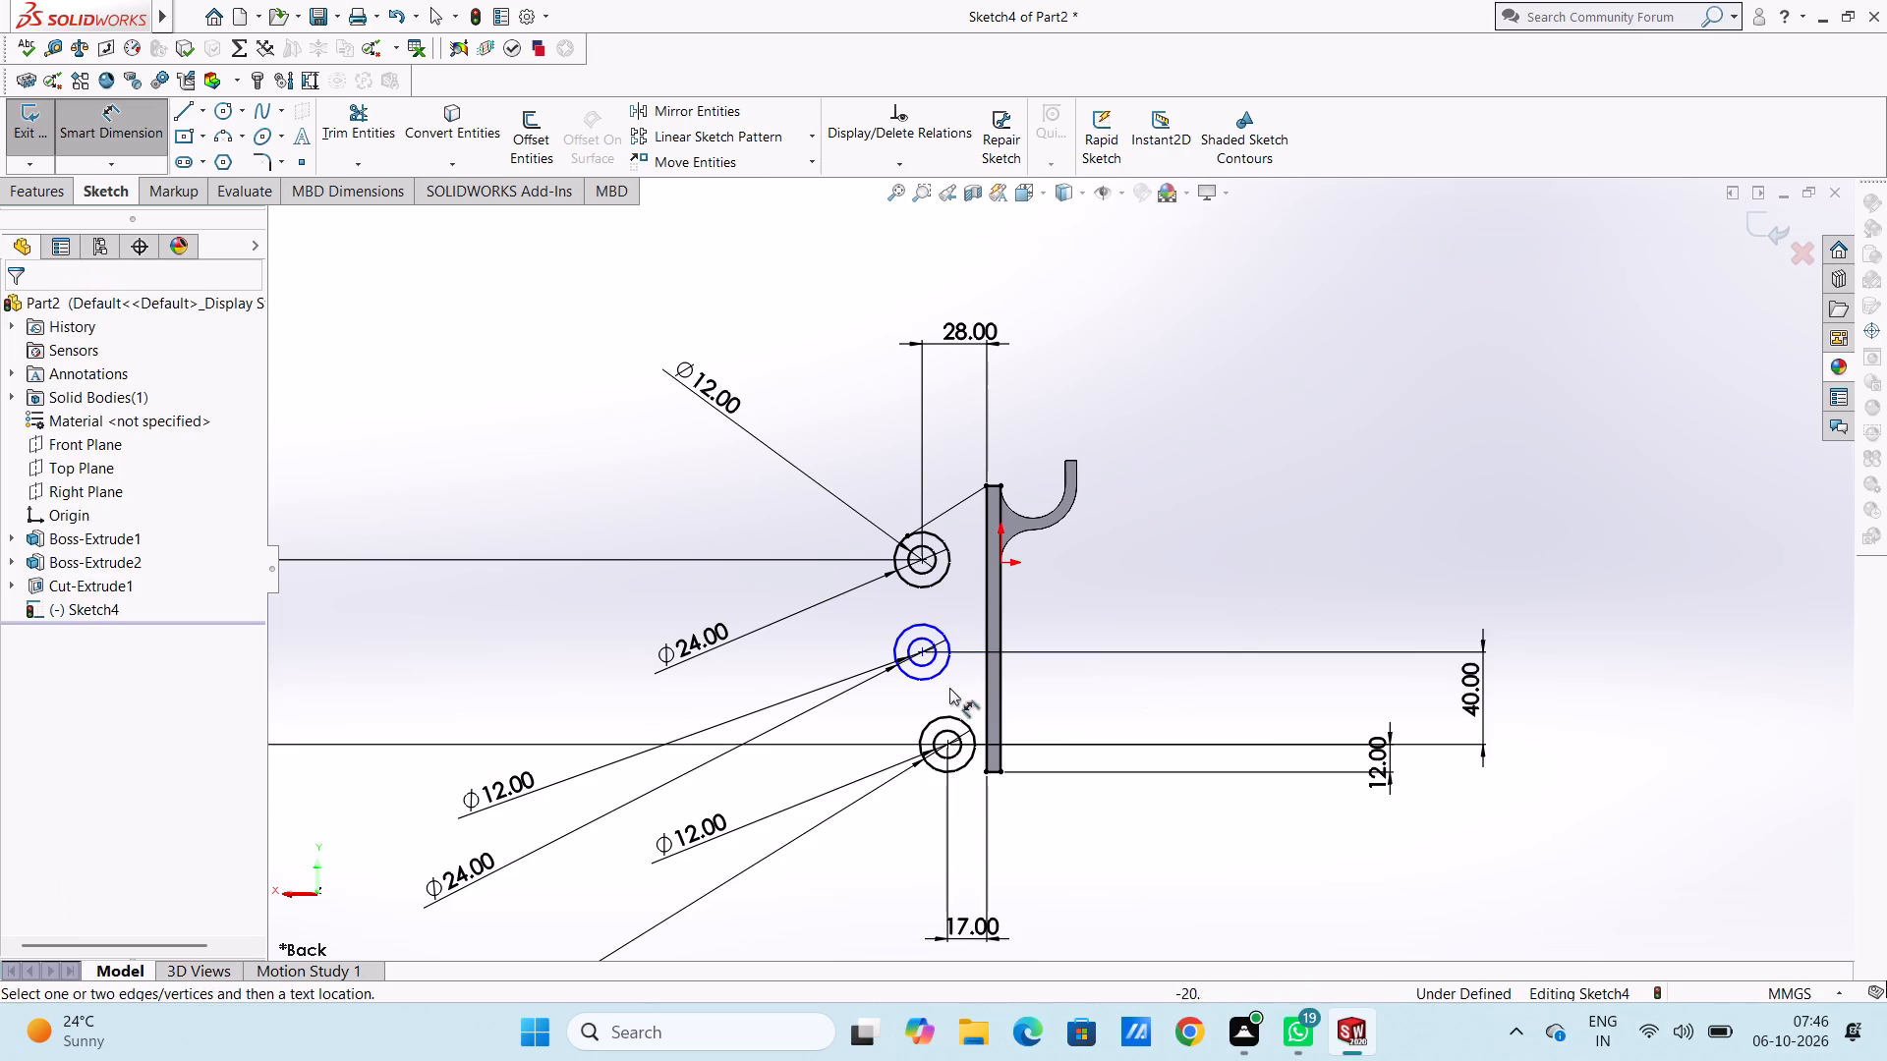
Dimension the horizontal distance from the middle circles' centre to the plate's nearer vertical edge at 28 mm.
{"action": "left_click", "coordinate": [922, 648]}
{"action": "left_click", "coordinate": [985, 570]}
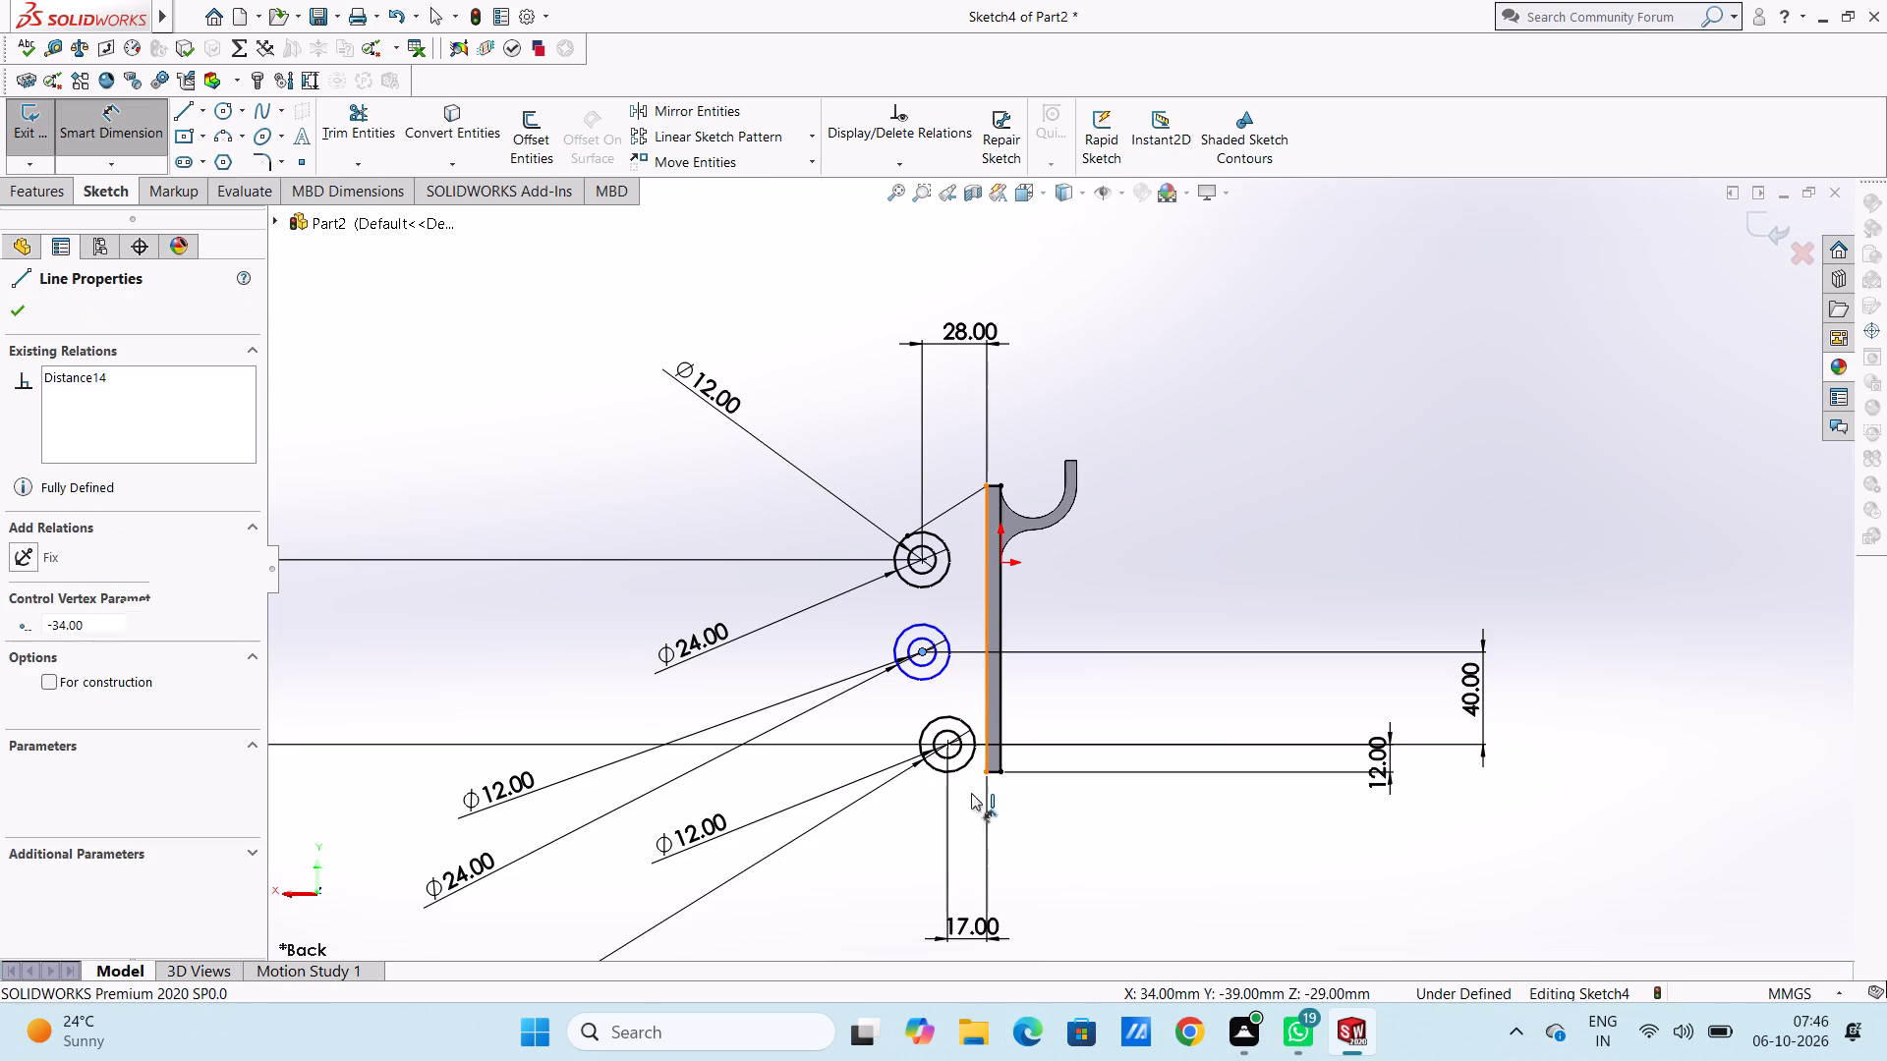
{"action": "scroll", "coordinate": [954, 846], "scroll_direction": "up", "scroll_amount": 4}
{"action": "left_click", "coordinate": [990, 886]}
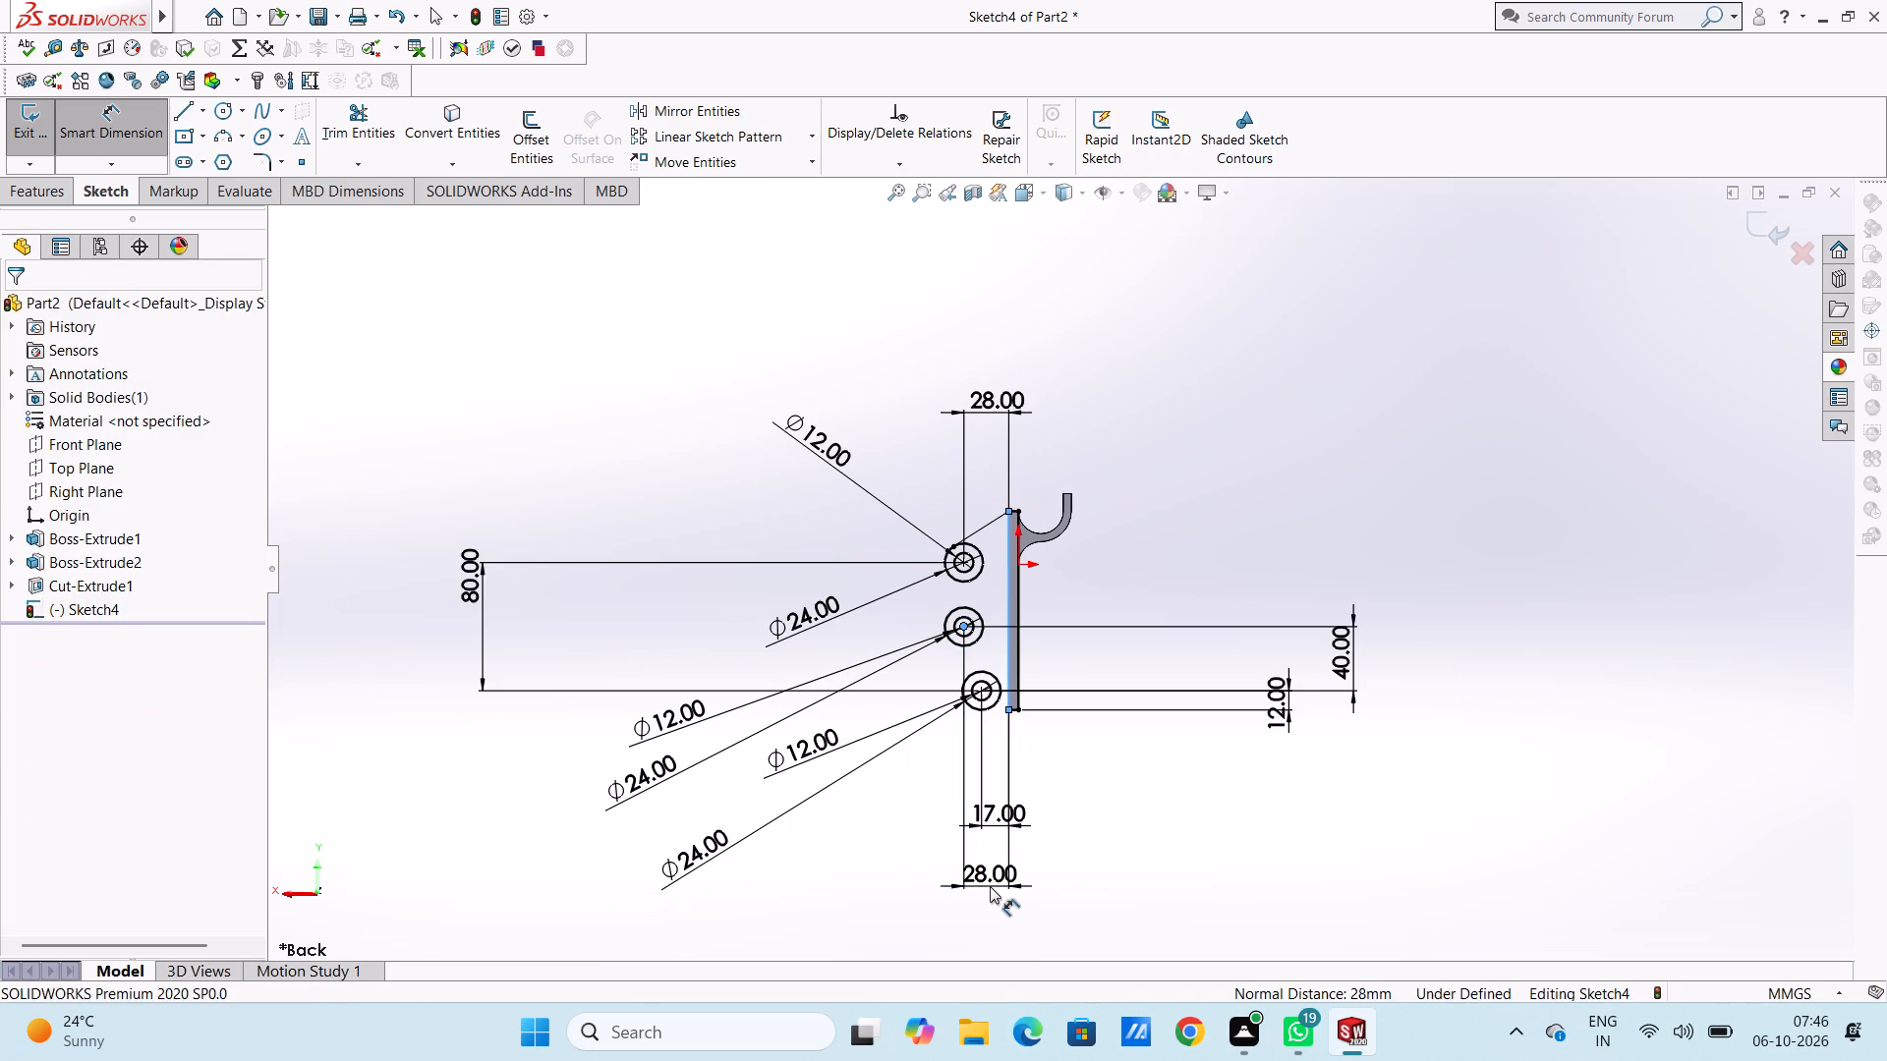
{"action": "left_click", "coordinate": [898, 858]}
{"action": "left_click", "coordinate": [918, 799]}
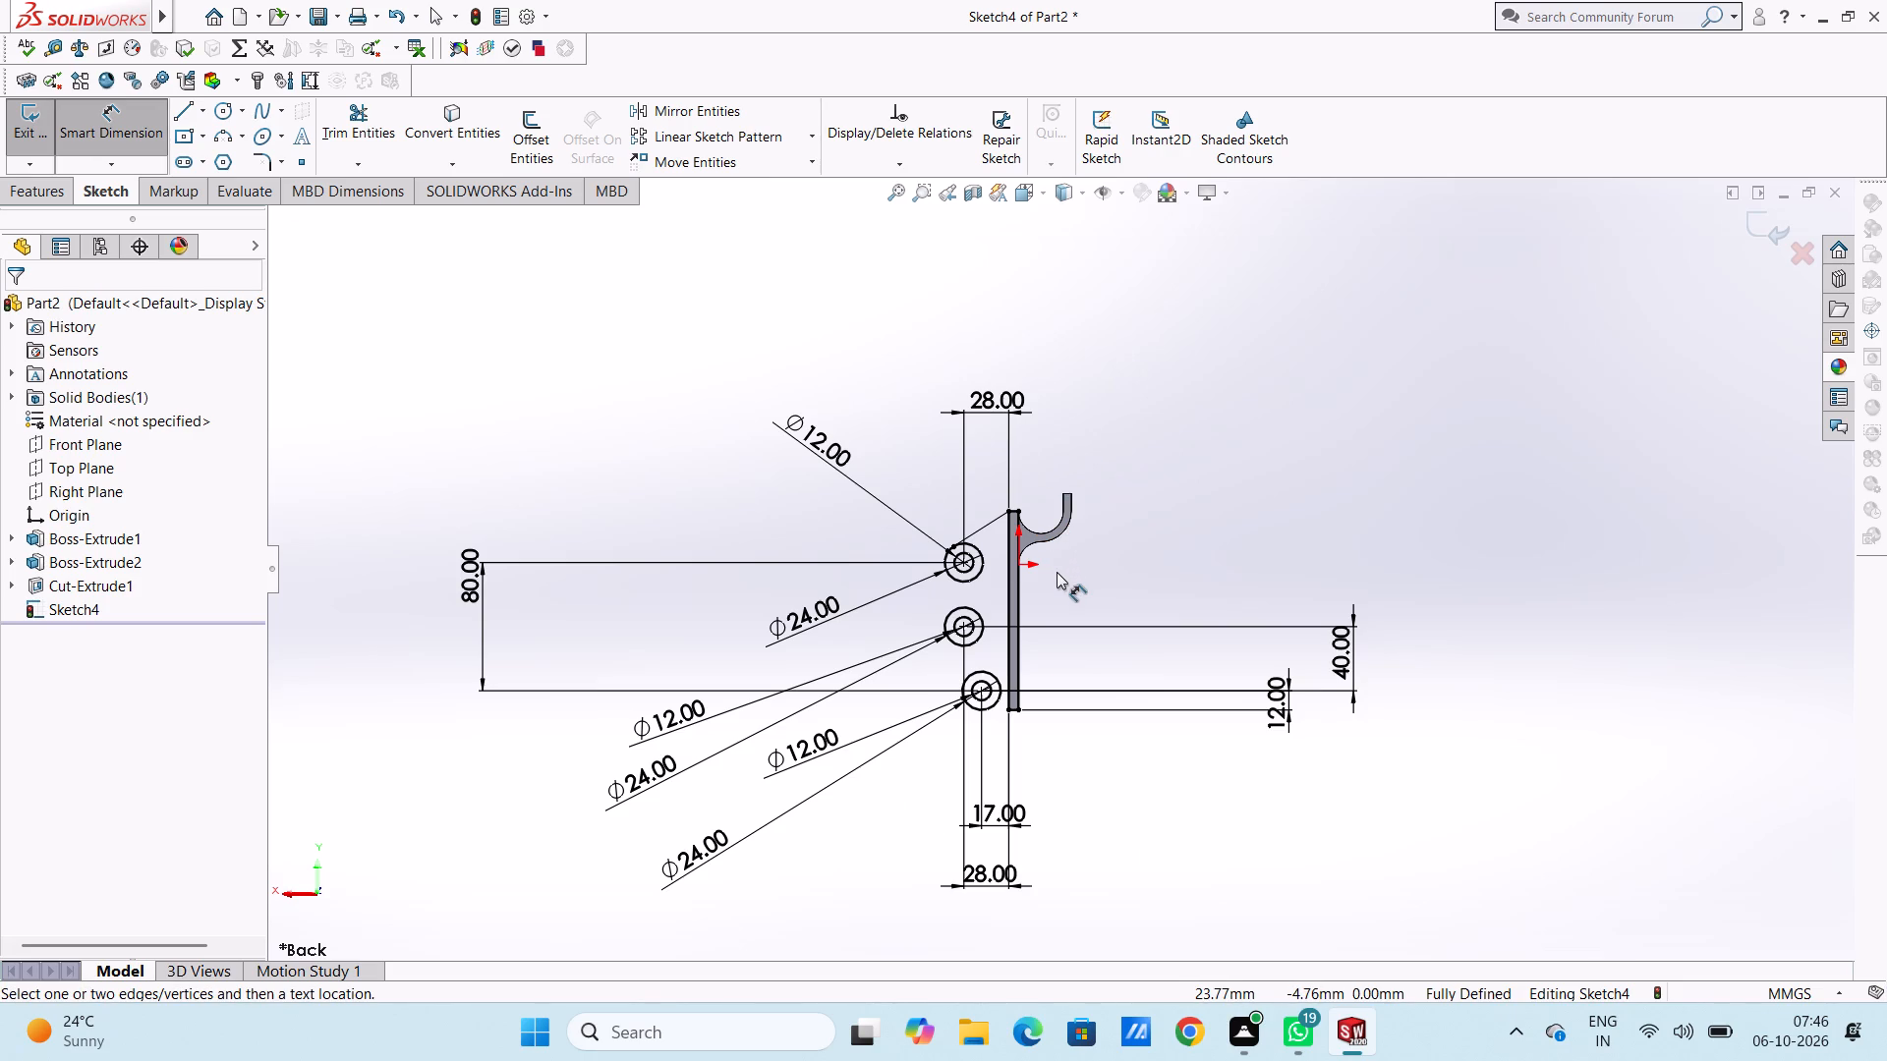
Sketch a 24 mm radius three-point arc joining the upper and middle outer circles on the side away from the plate, curving inward.
{"action": "scroll", "coordinate": [1057, 572], "scroll_direction": "down", "scroll_amount": 3}
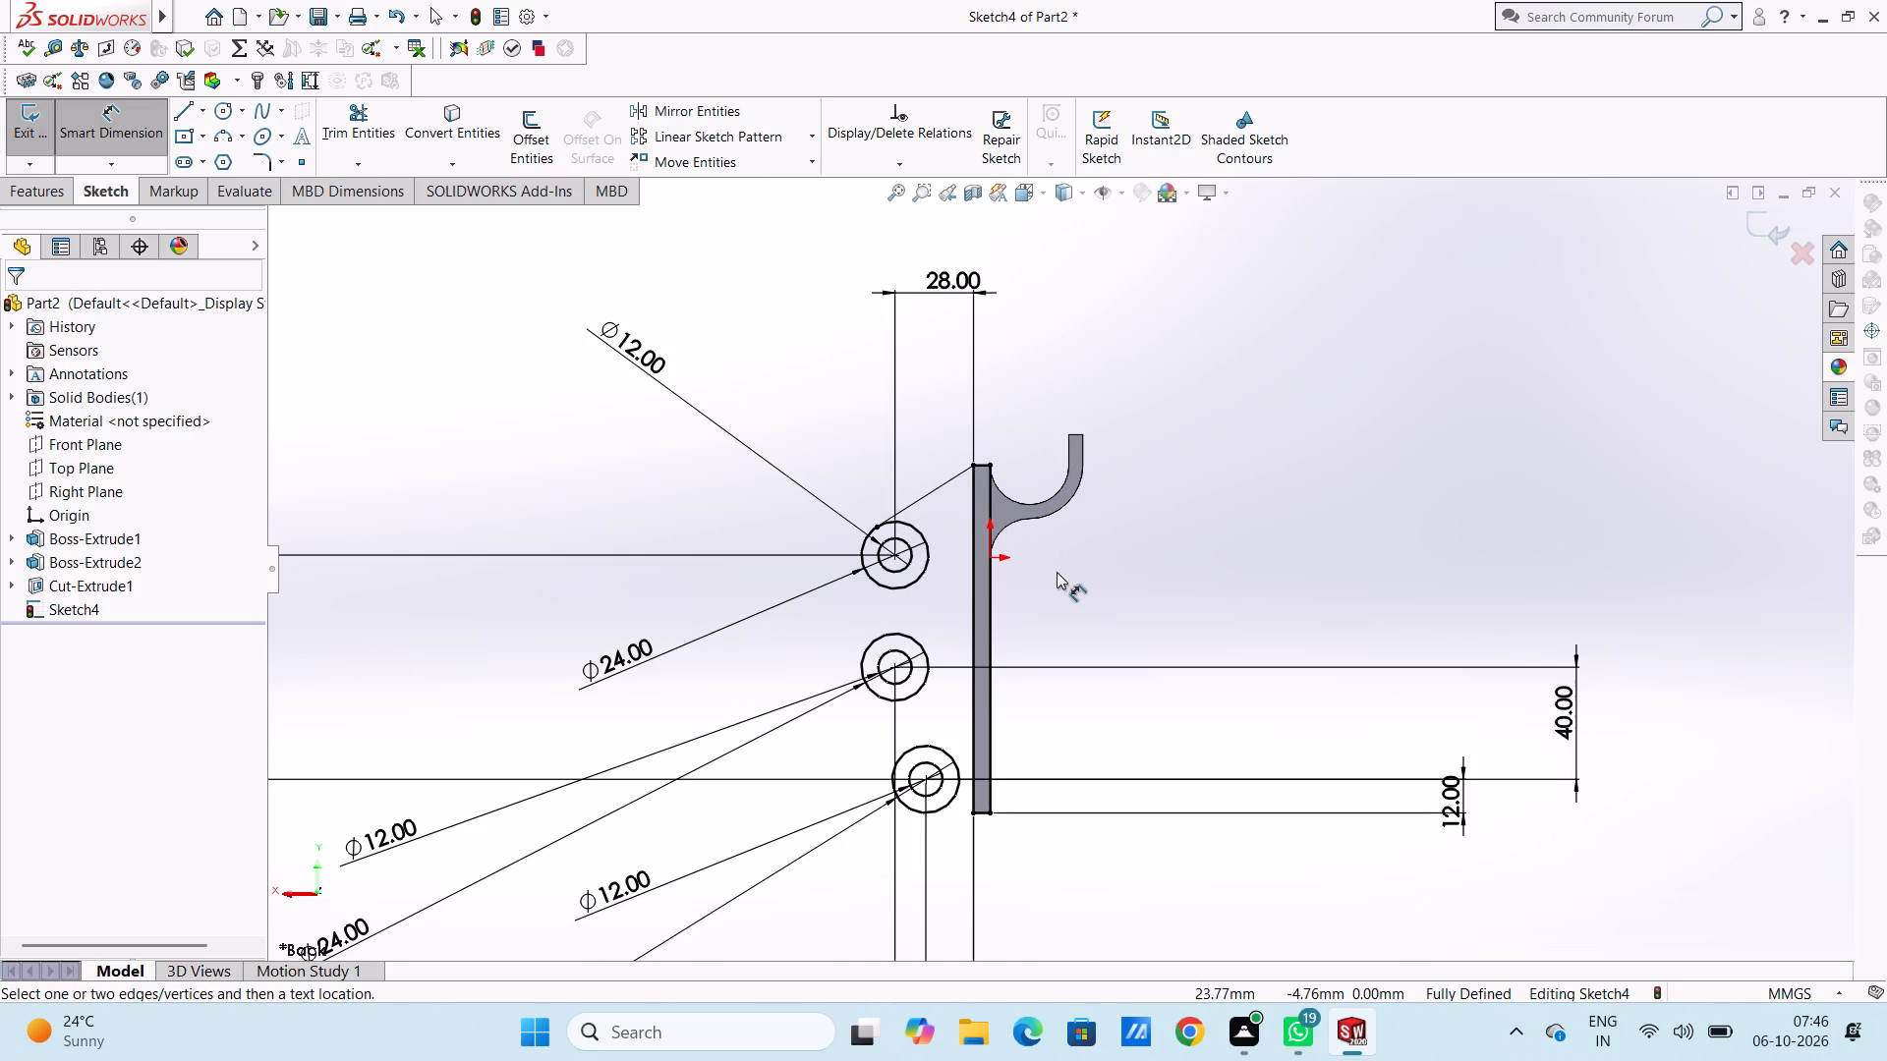
{"action": "scroll", "coordinate": [1057, 572], "scroll_direction": "down", "scroll_amount": 1}
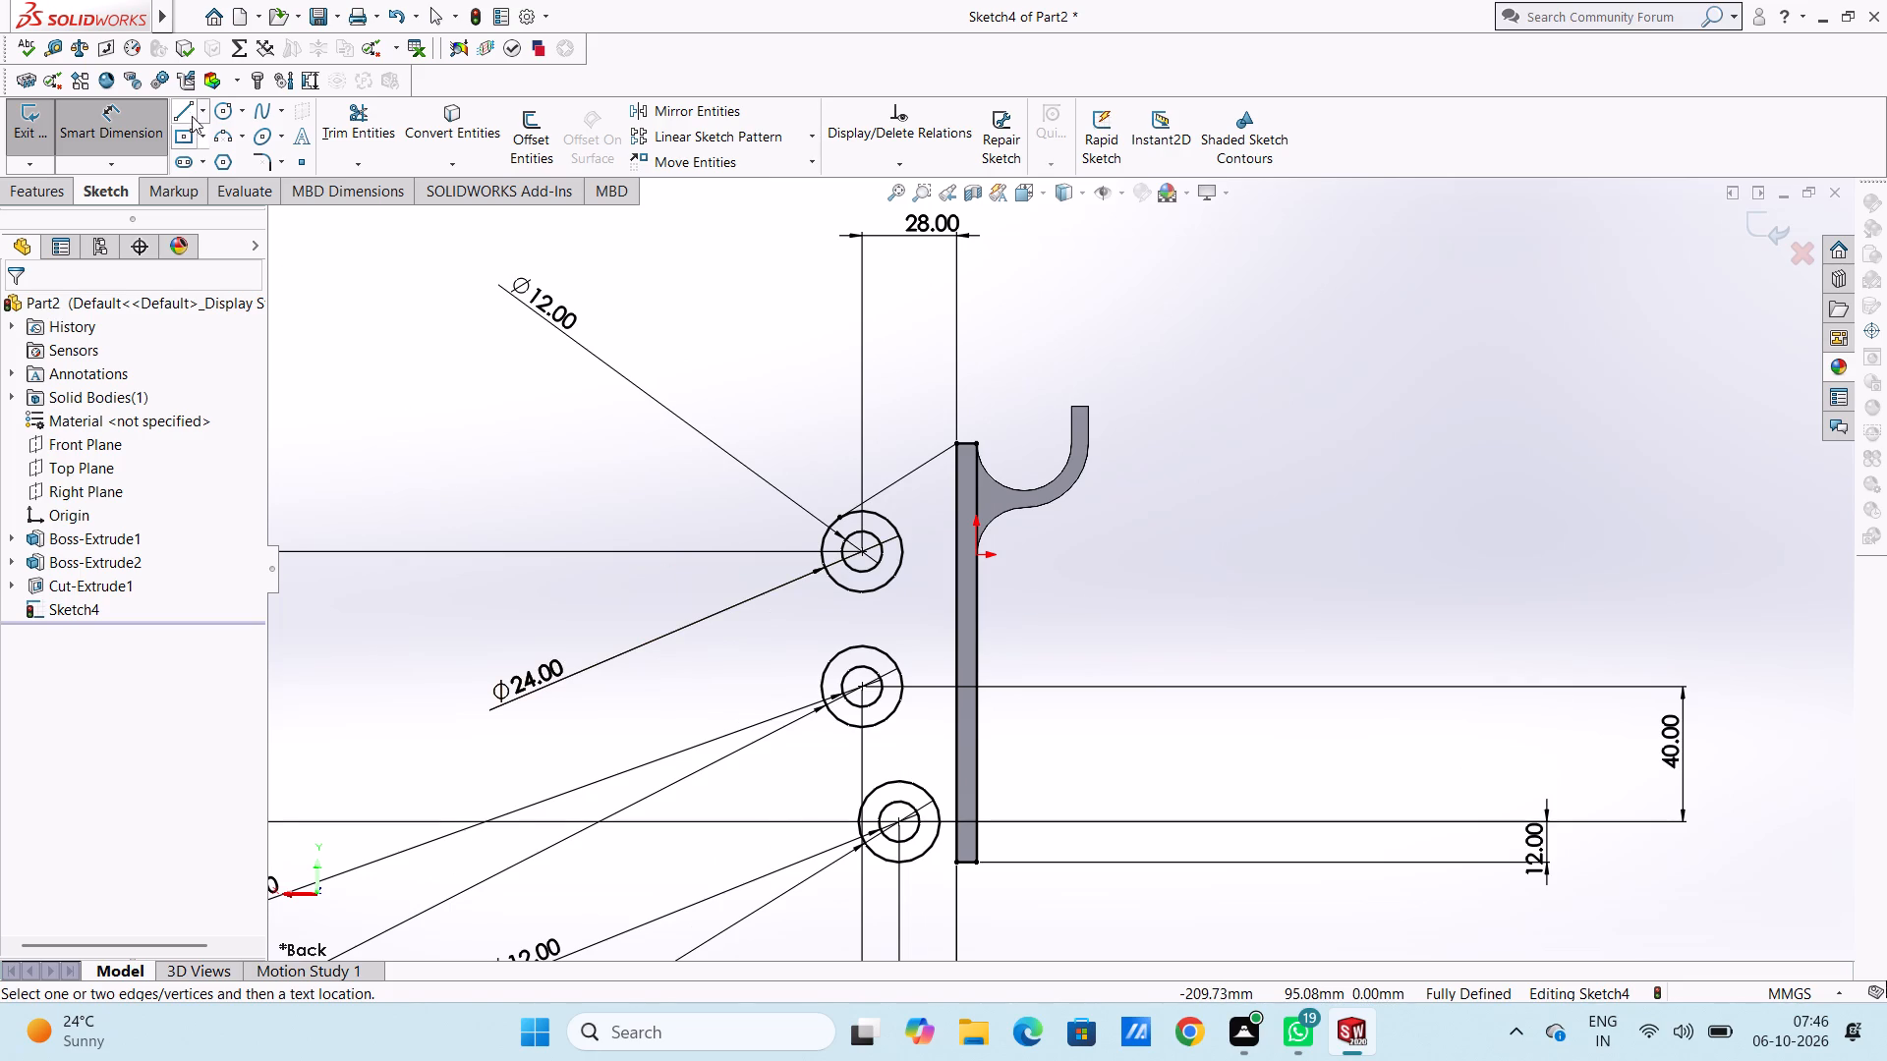
{"action": "left_click", "coordinate": [218, 141]}
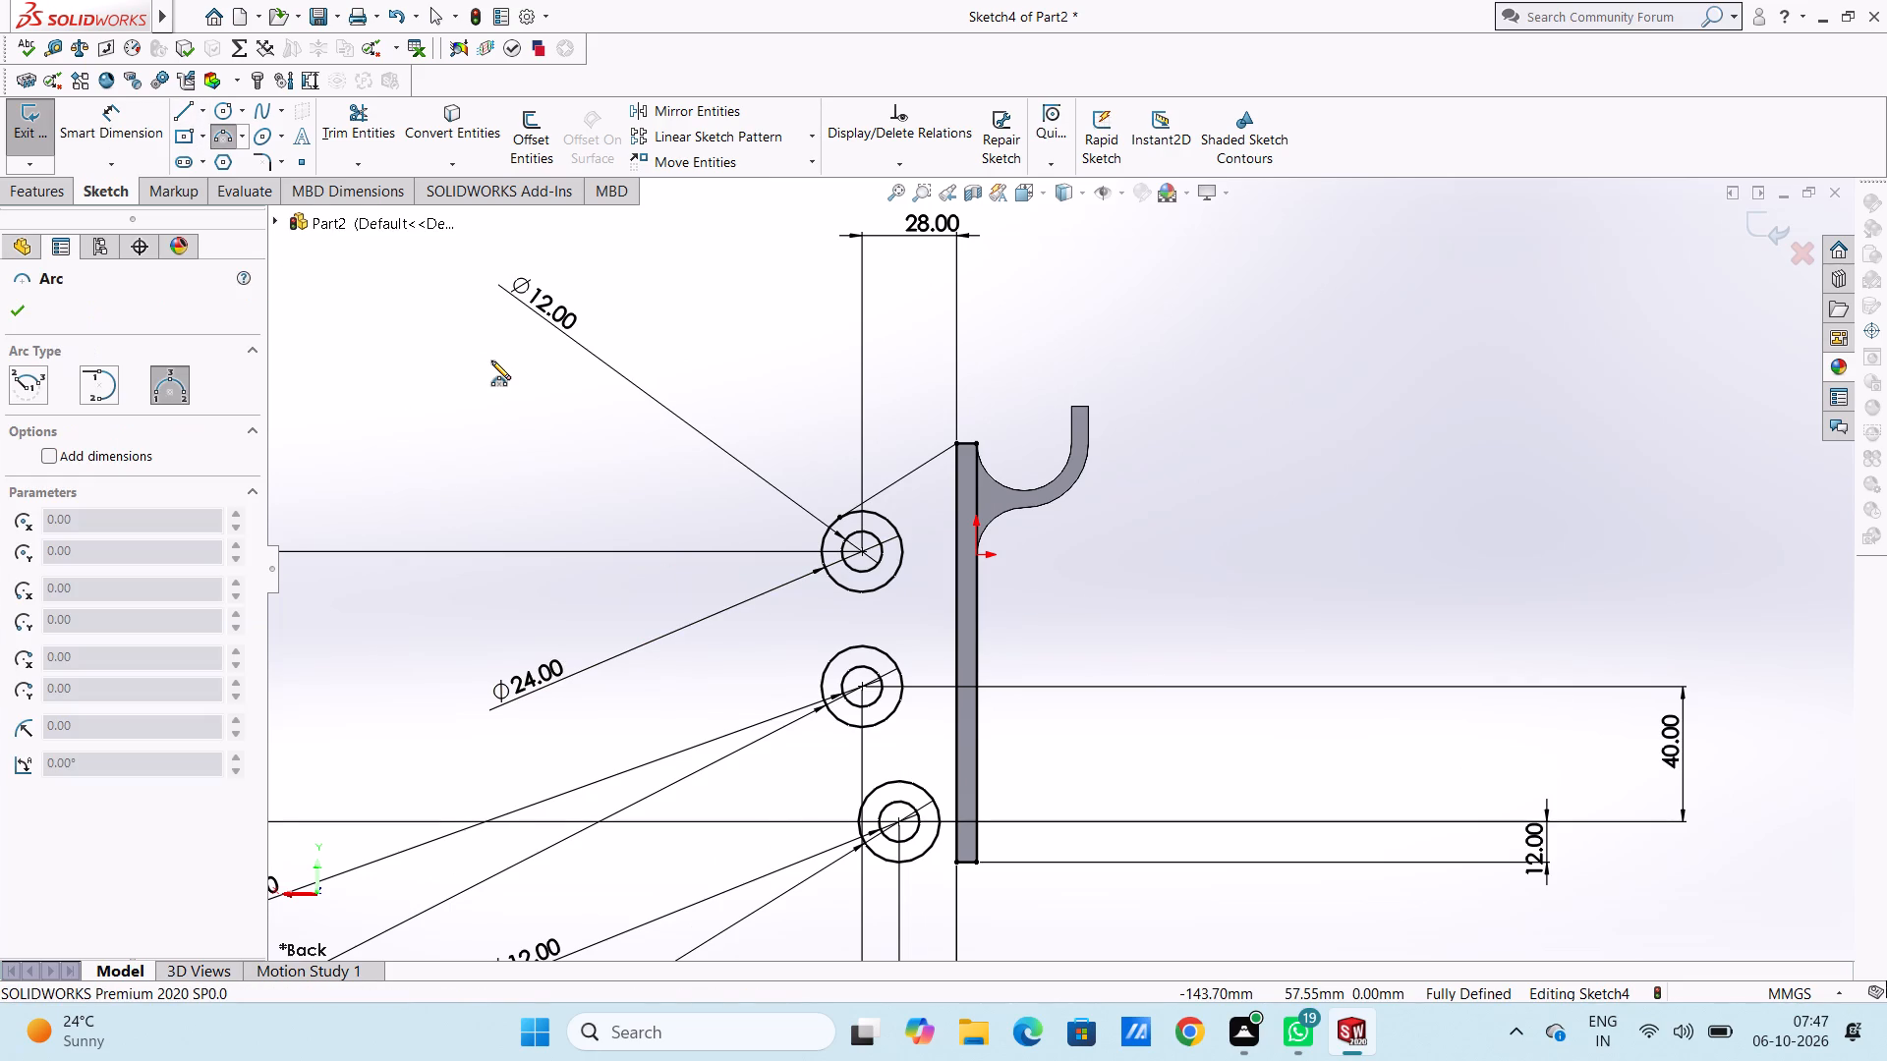
{"action": "scroll", "coordinate": [883, 582], "scroll_direction": "down", "scroll_amount": 4}
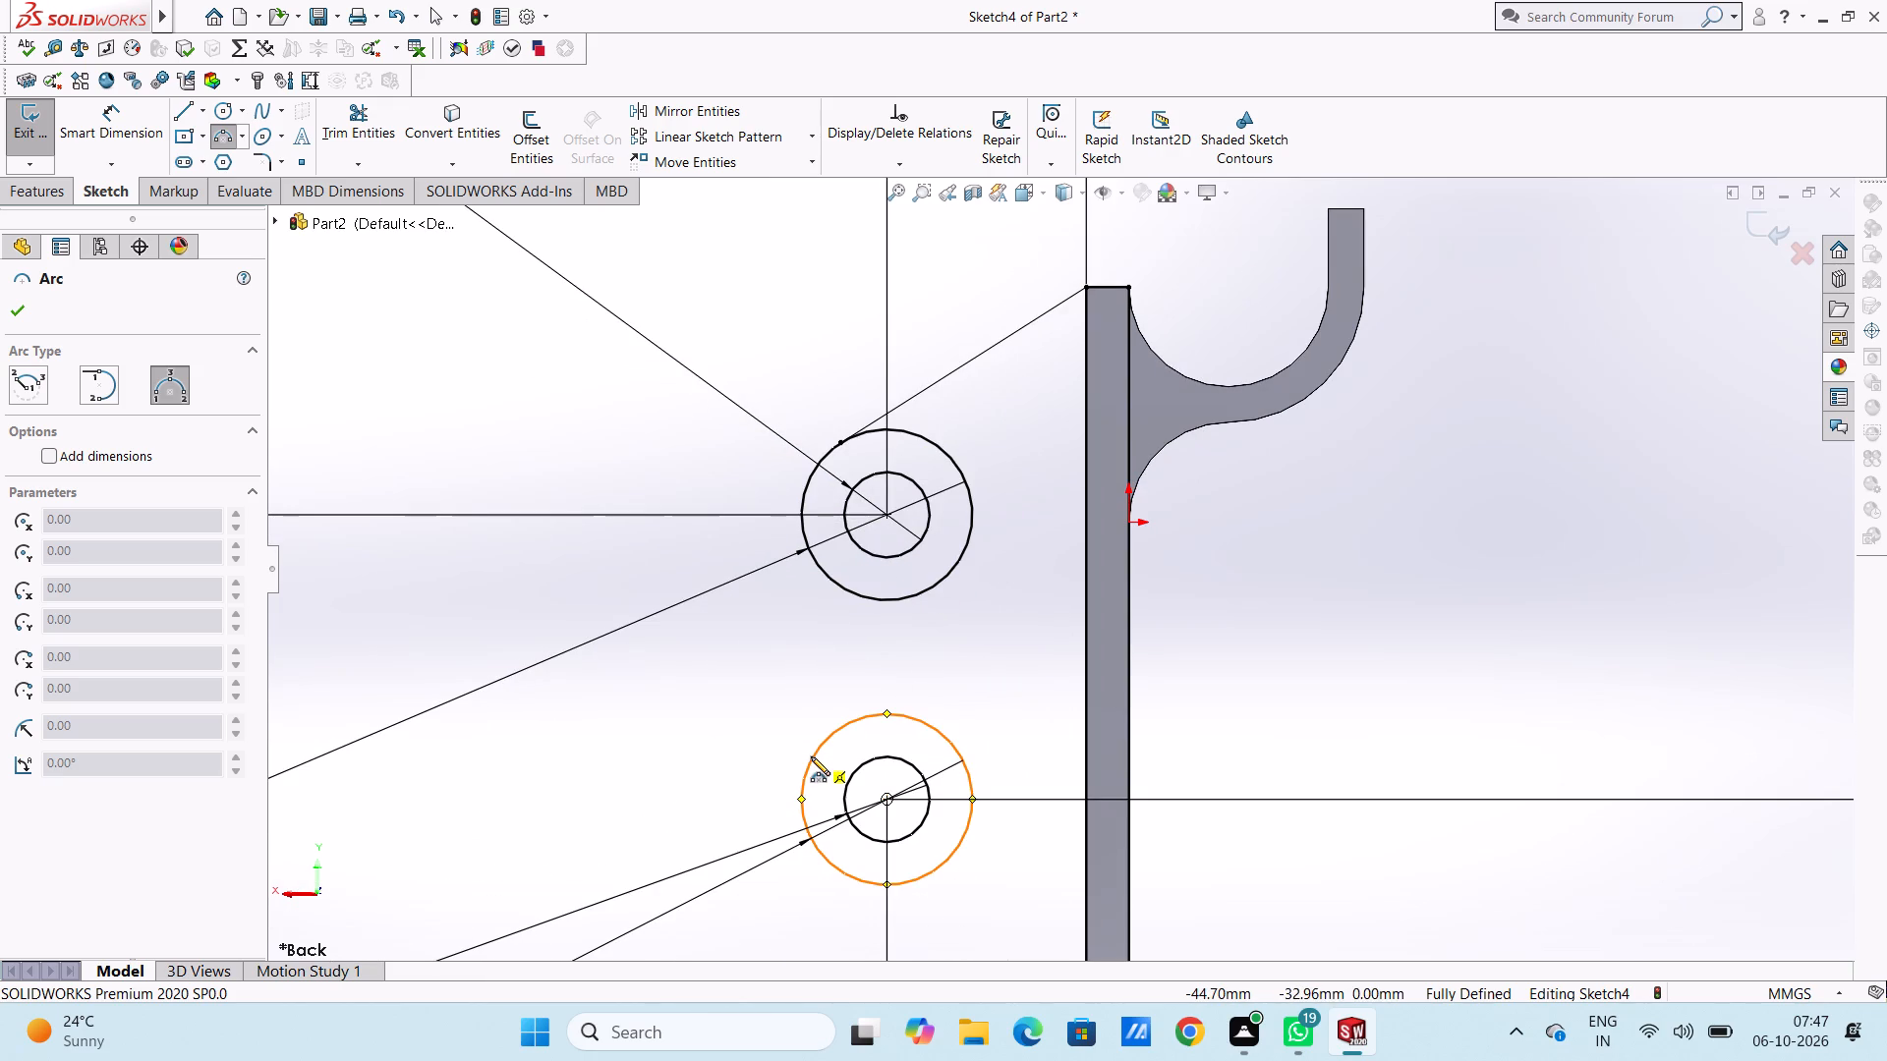
{"action": "left_click", "coordinate": [811, 756]}
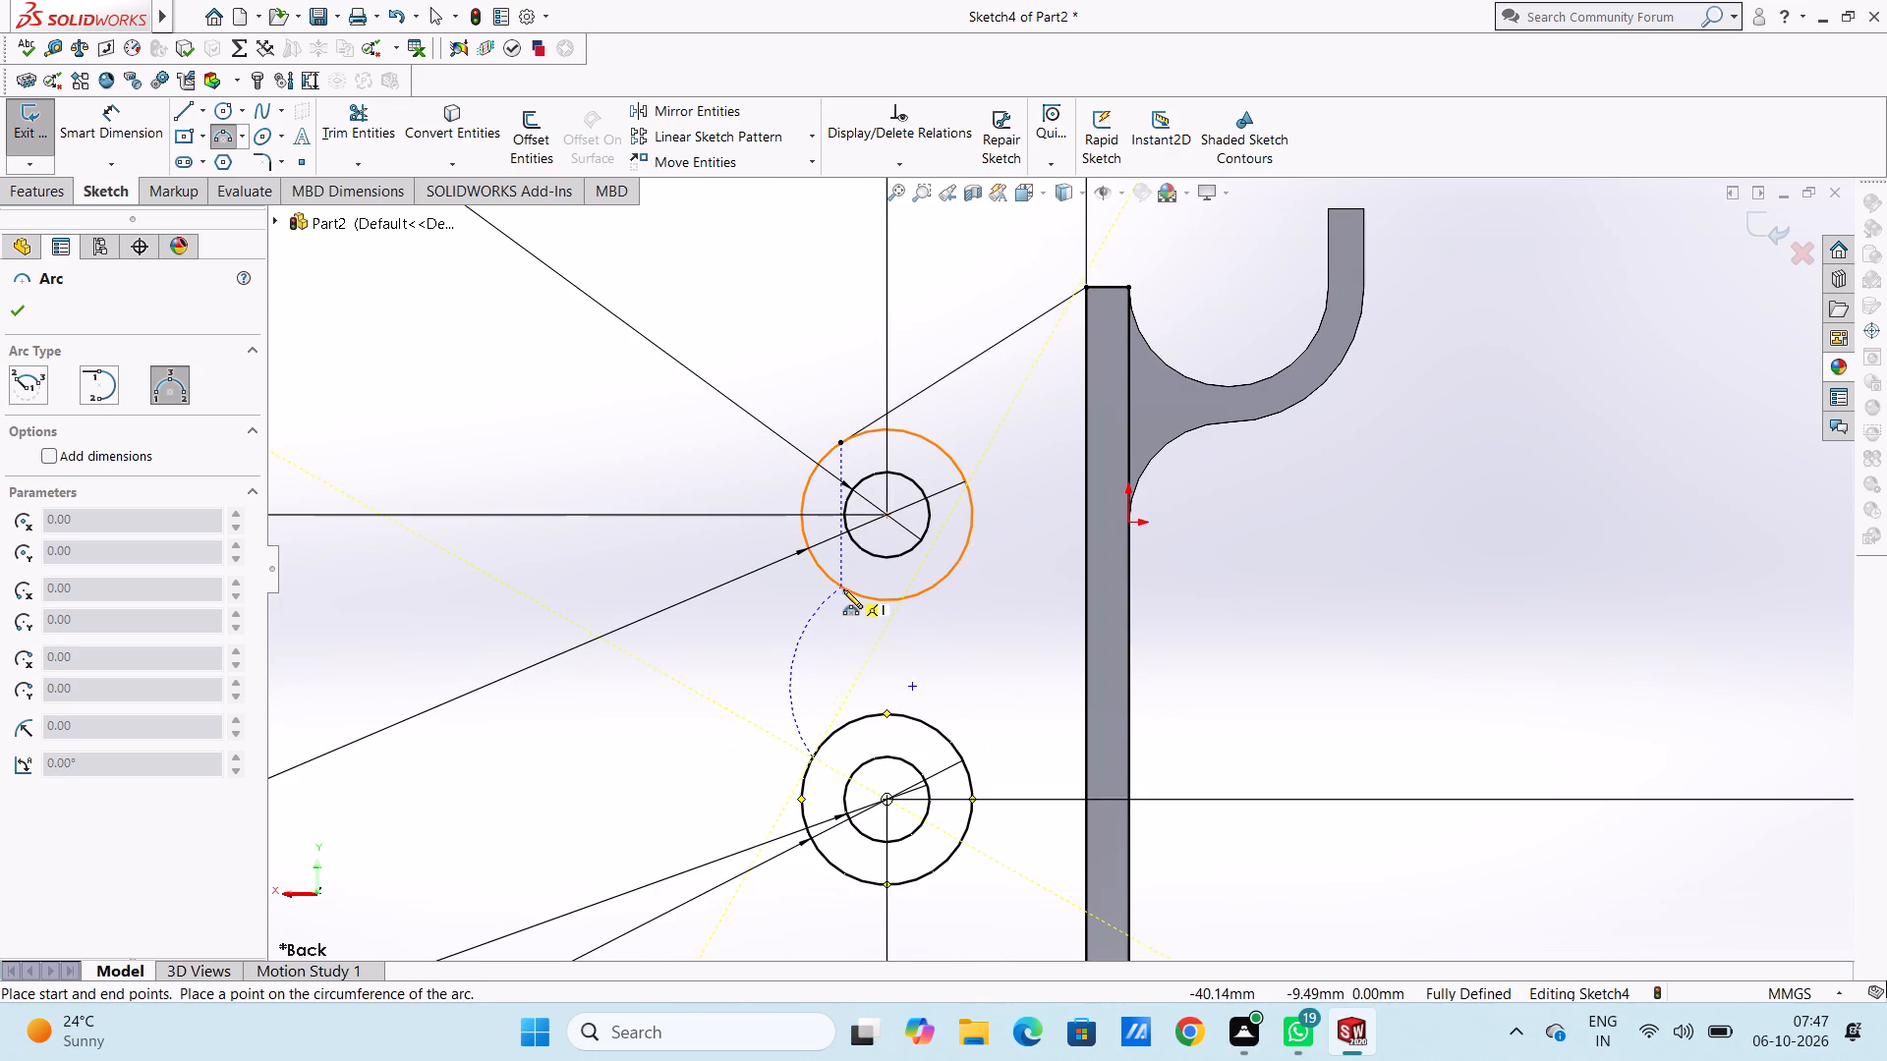
{"action": "left_click", "coordinate": [841, 588]}
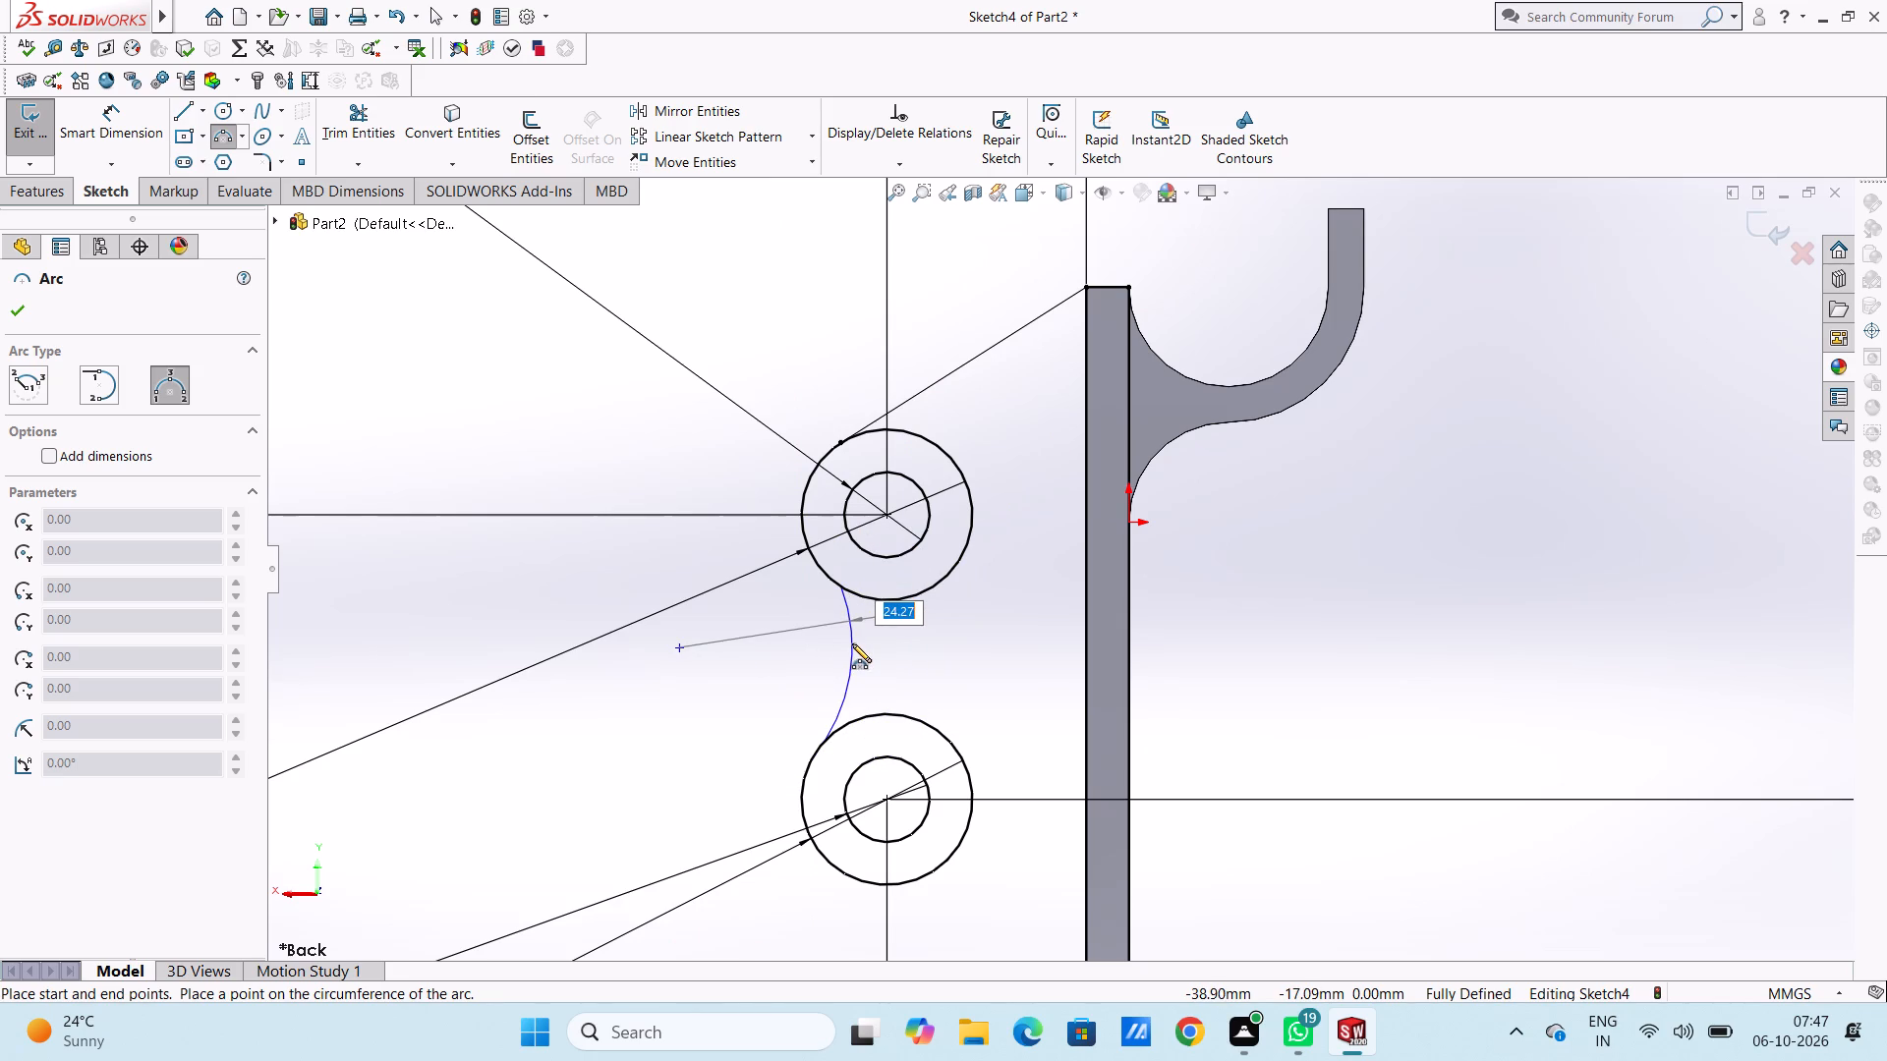
{"action": "type", "text": "24"}
{"action": "key", "text": "Return"}
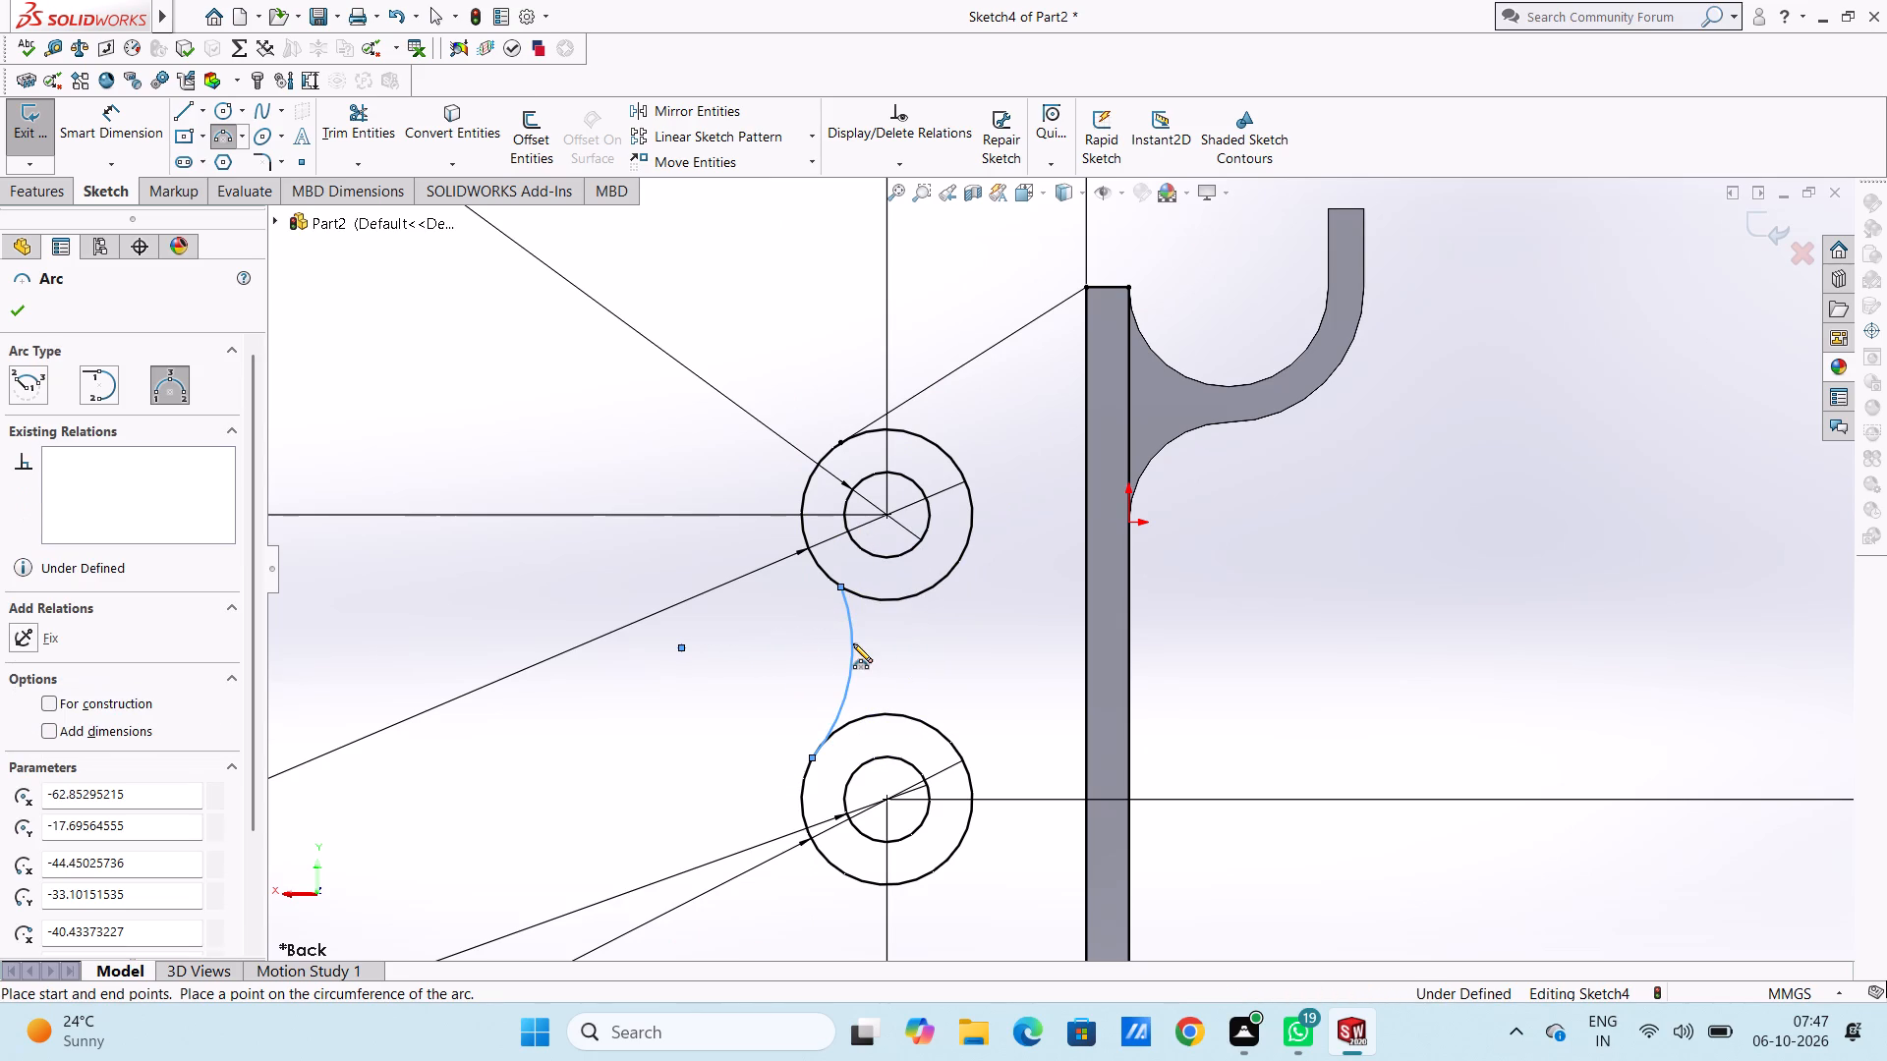
{"action": "key", "text": "Escape"}
{"action": "key", "text": "Escape"}
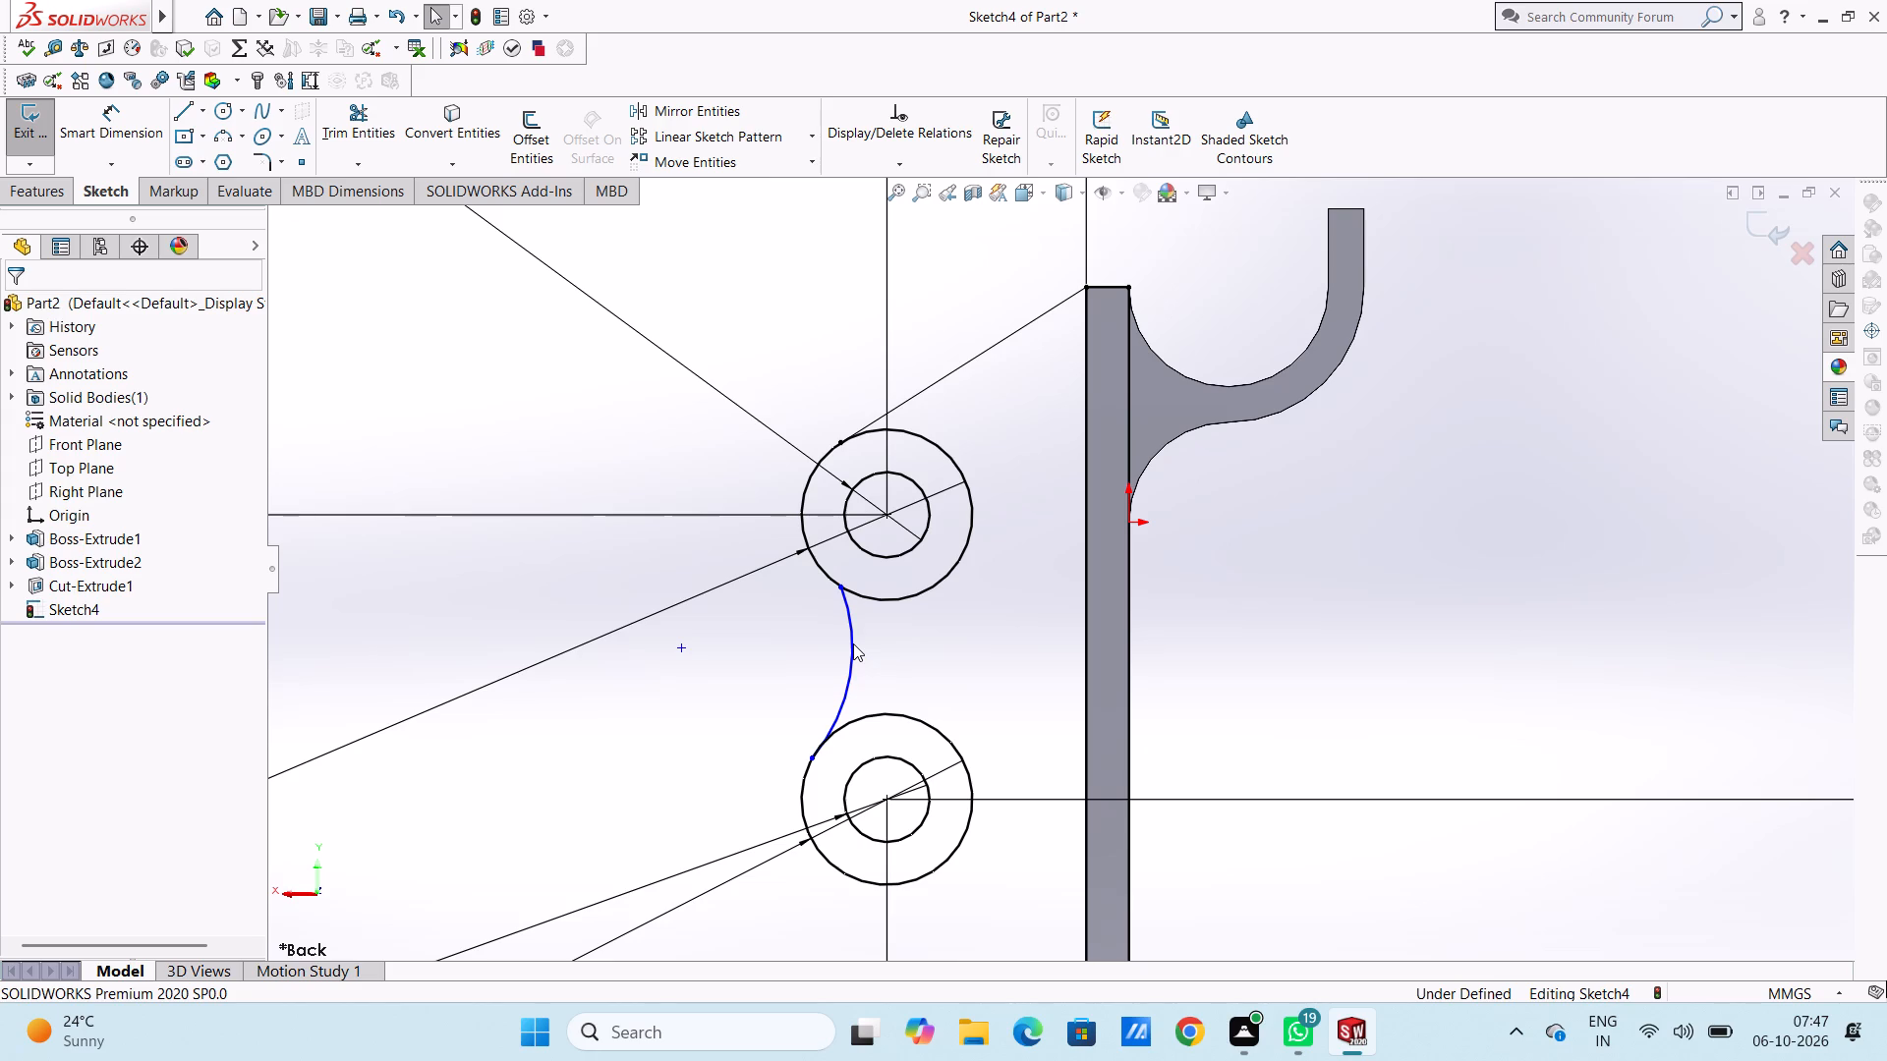
Add a 24 mm radius dimension to the connecting arc between the upper and middle circles.
{"action": "left_click", "coordinate": [142, 130]}
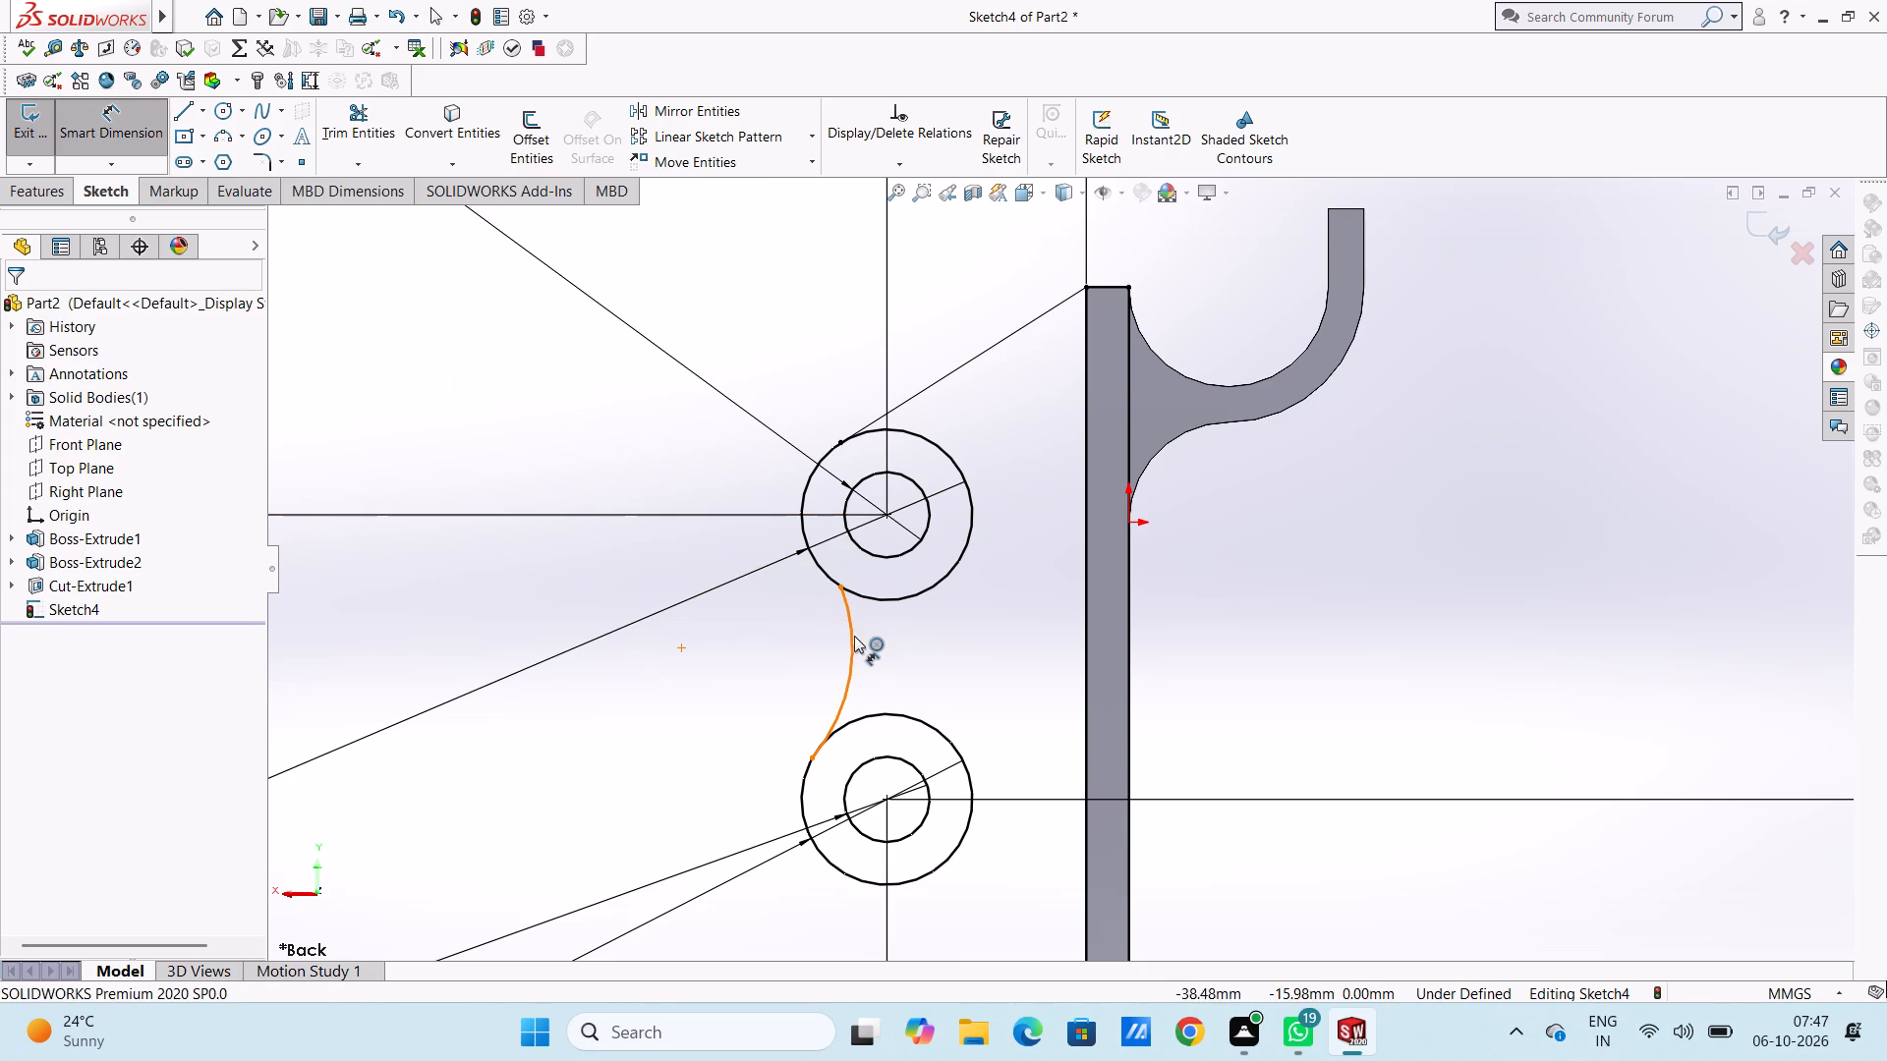
{"action": "left_click", "coordinate": [853, 636]}
{"action": "left_click", "coordinate": [1375, 627]}
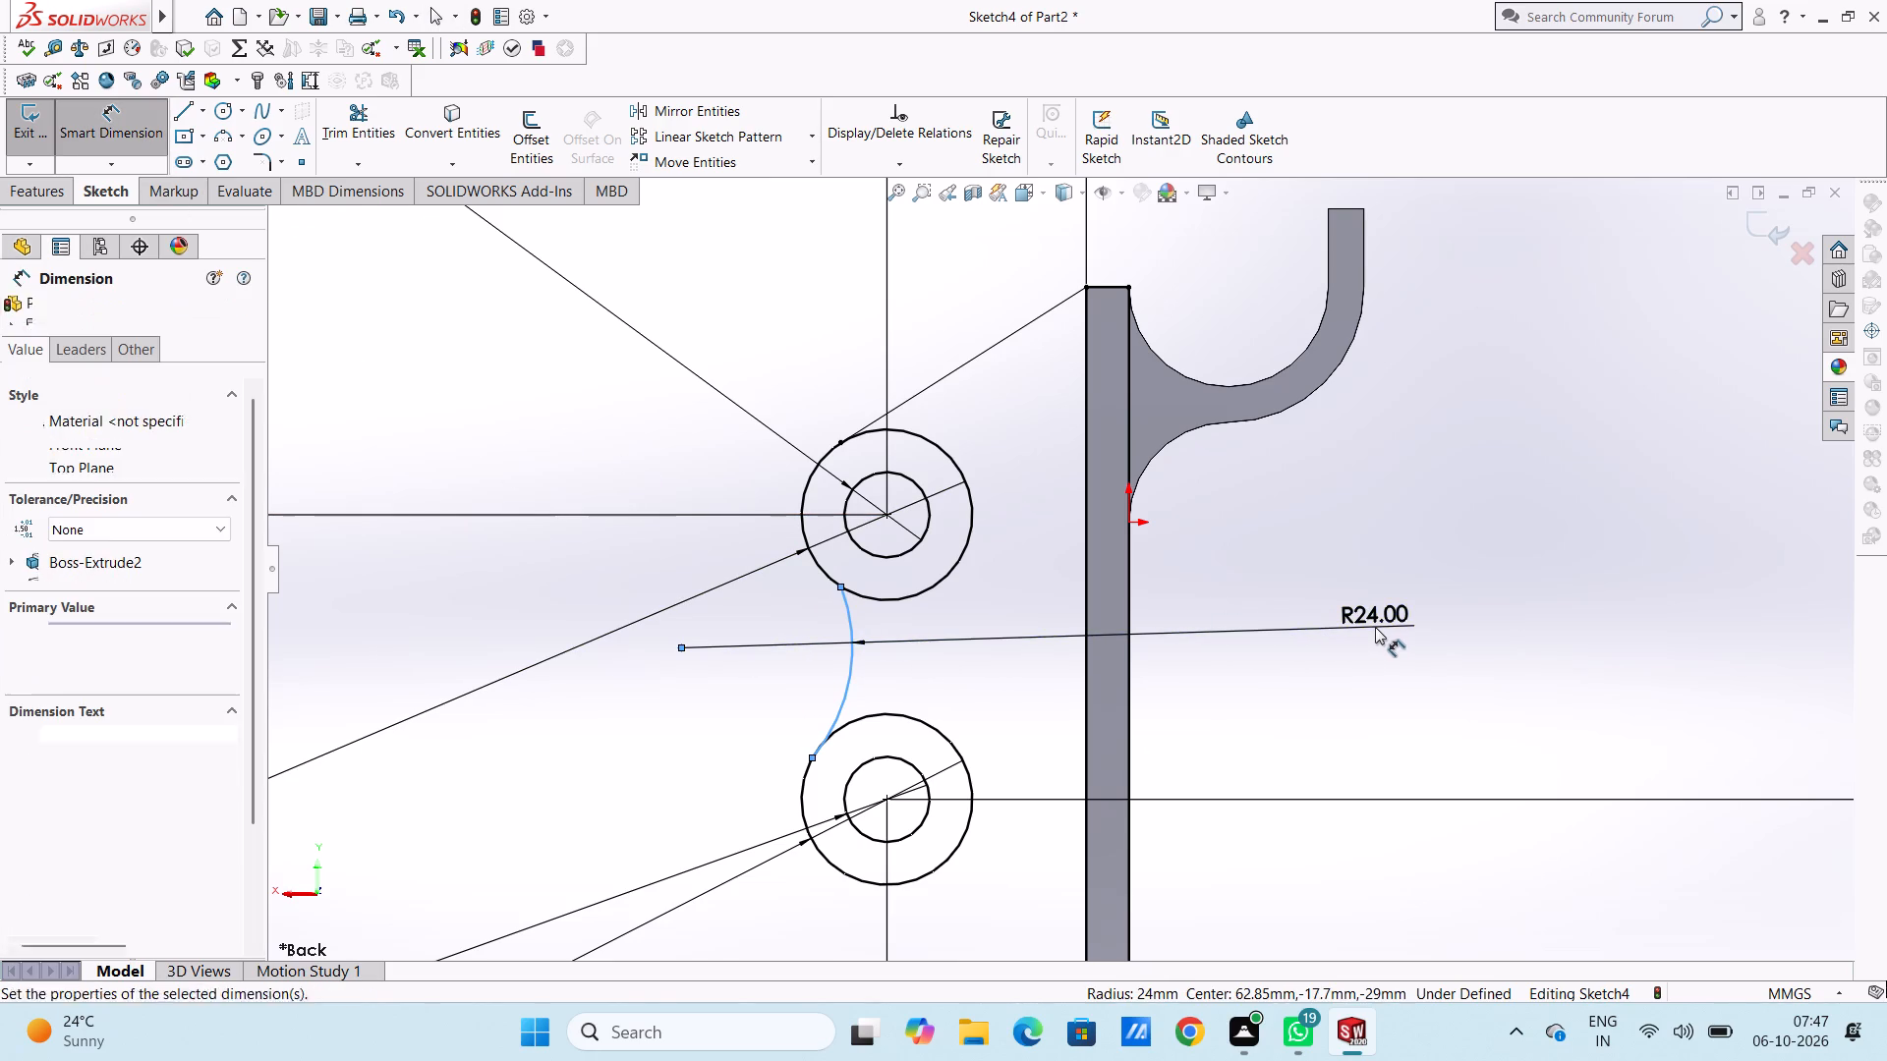
{"action": "left_click", "coordinate": [1289, 600]}
{"action": "left_click", "coordinate": [1264, 543]}
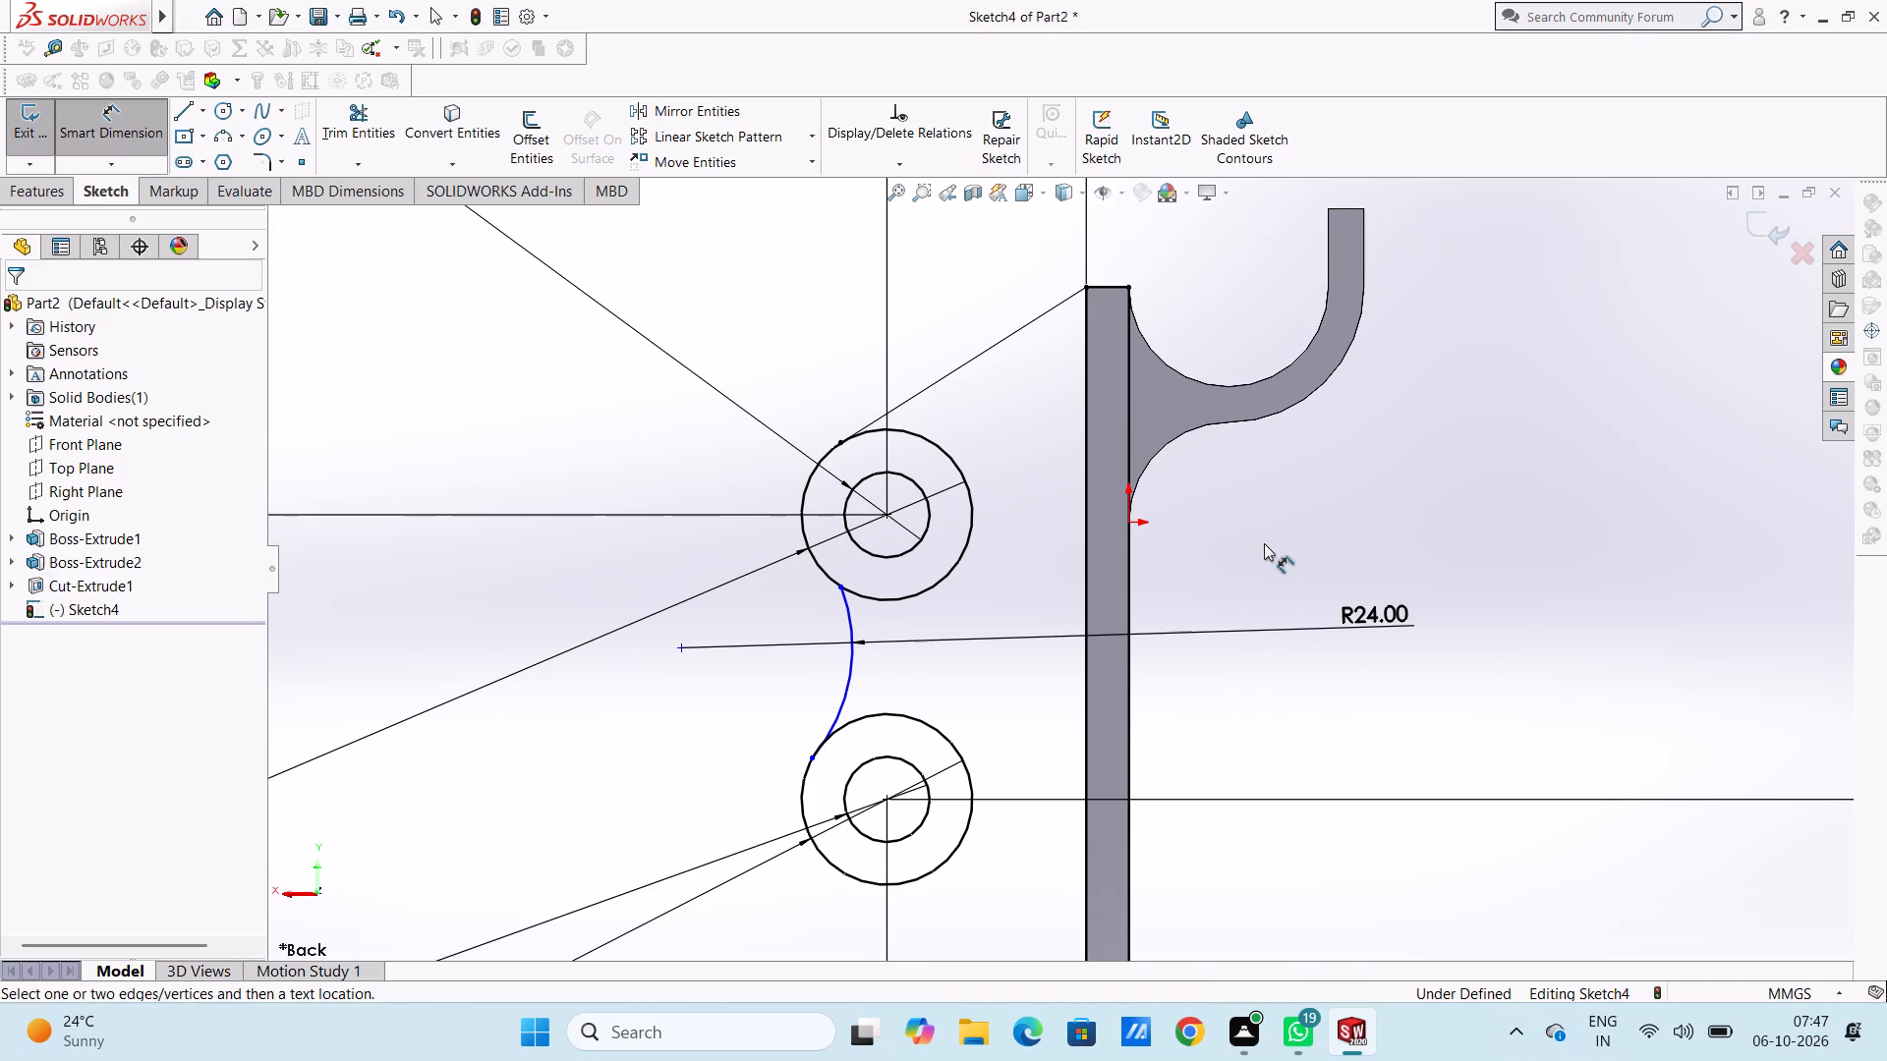
{"action": "key", "text": "Escape"}
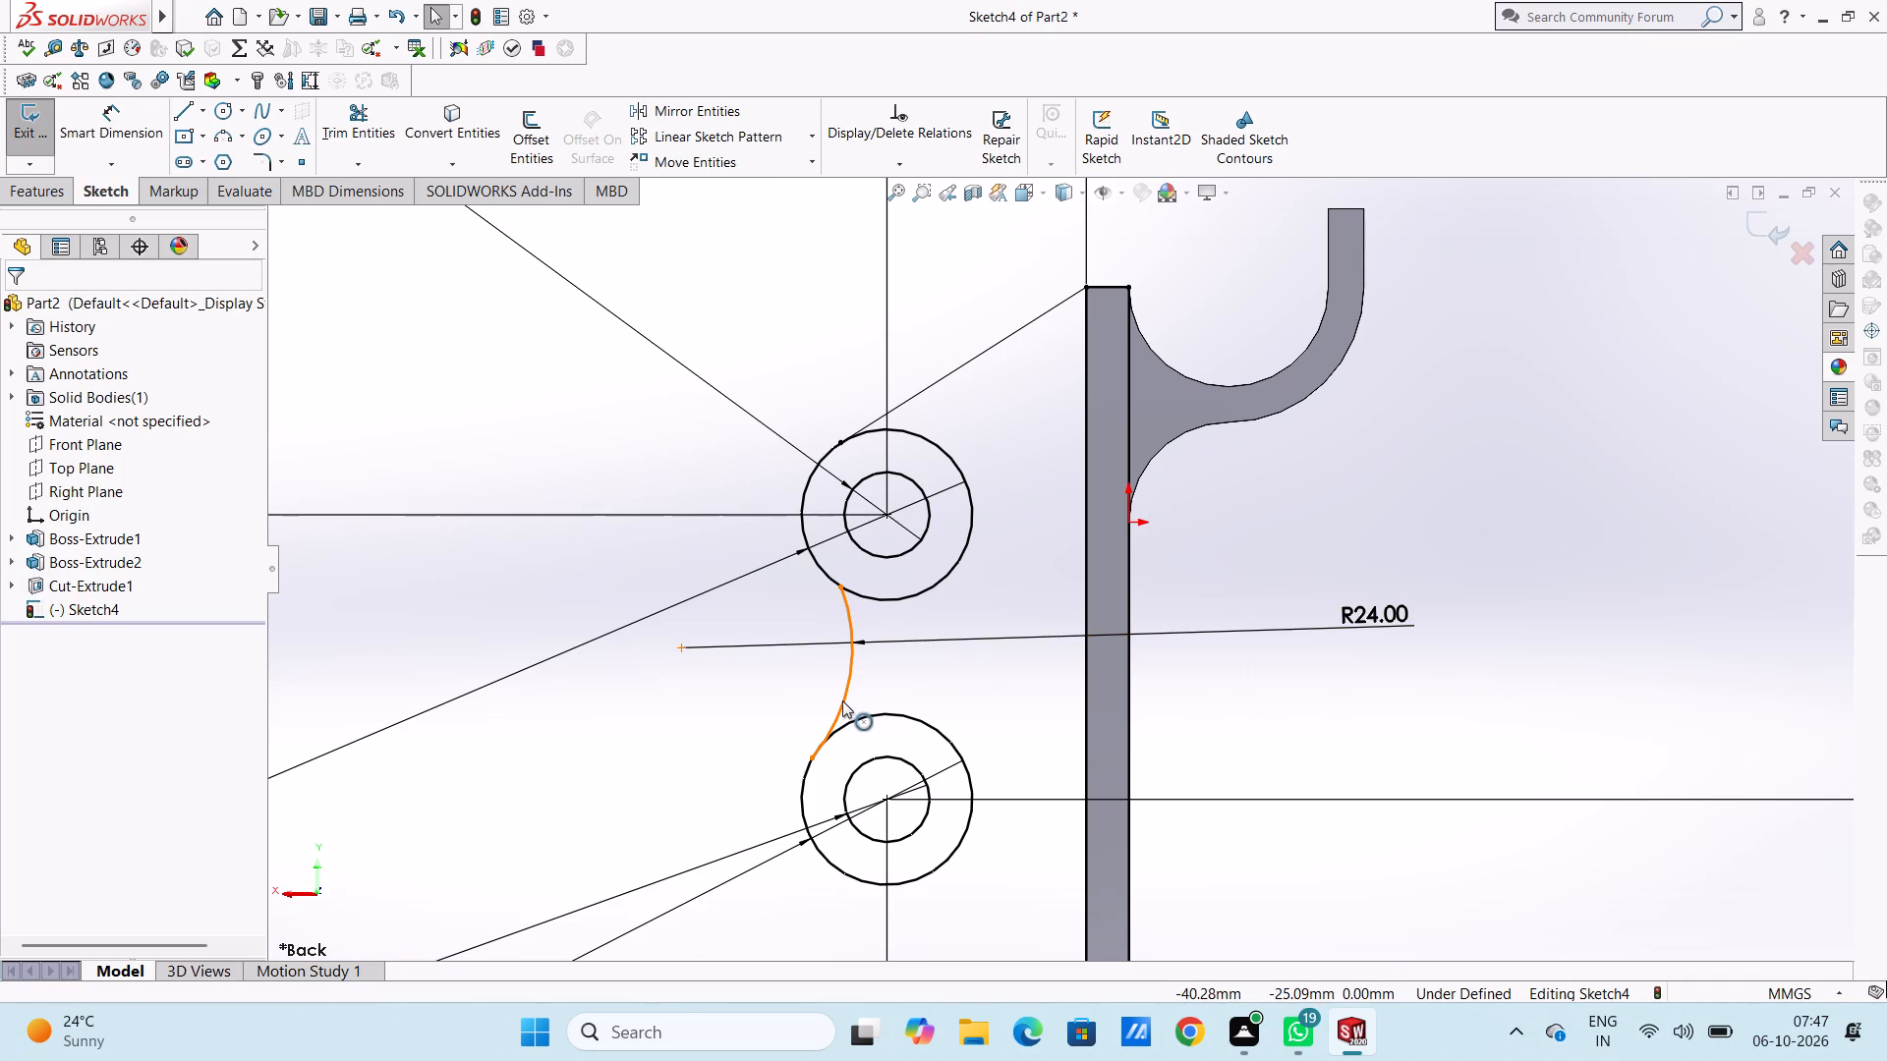
Make the connecting arc tangent to both the upper and the middle pair's outer circles.
{"action": "left_click", "coordinate": [842, 700]}
{"action": "left_click", "coordinate": [826, 567], "text": "ctrl"}
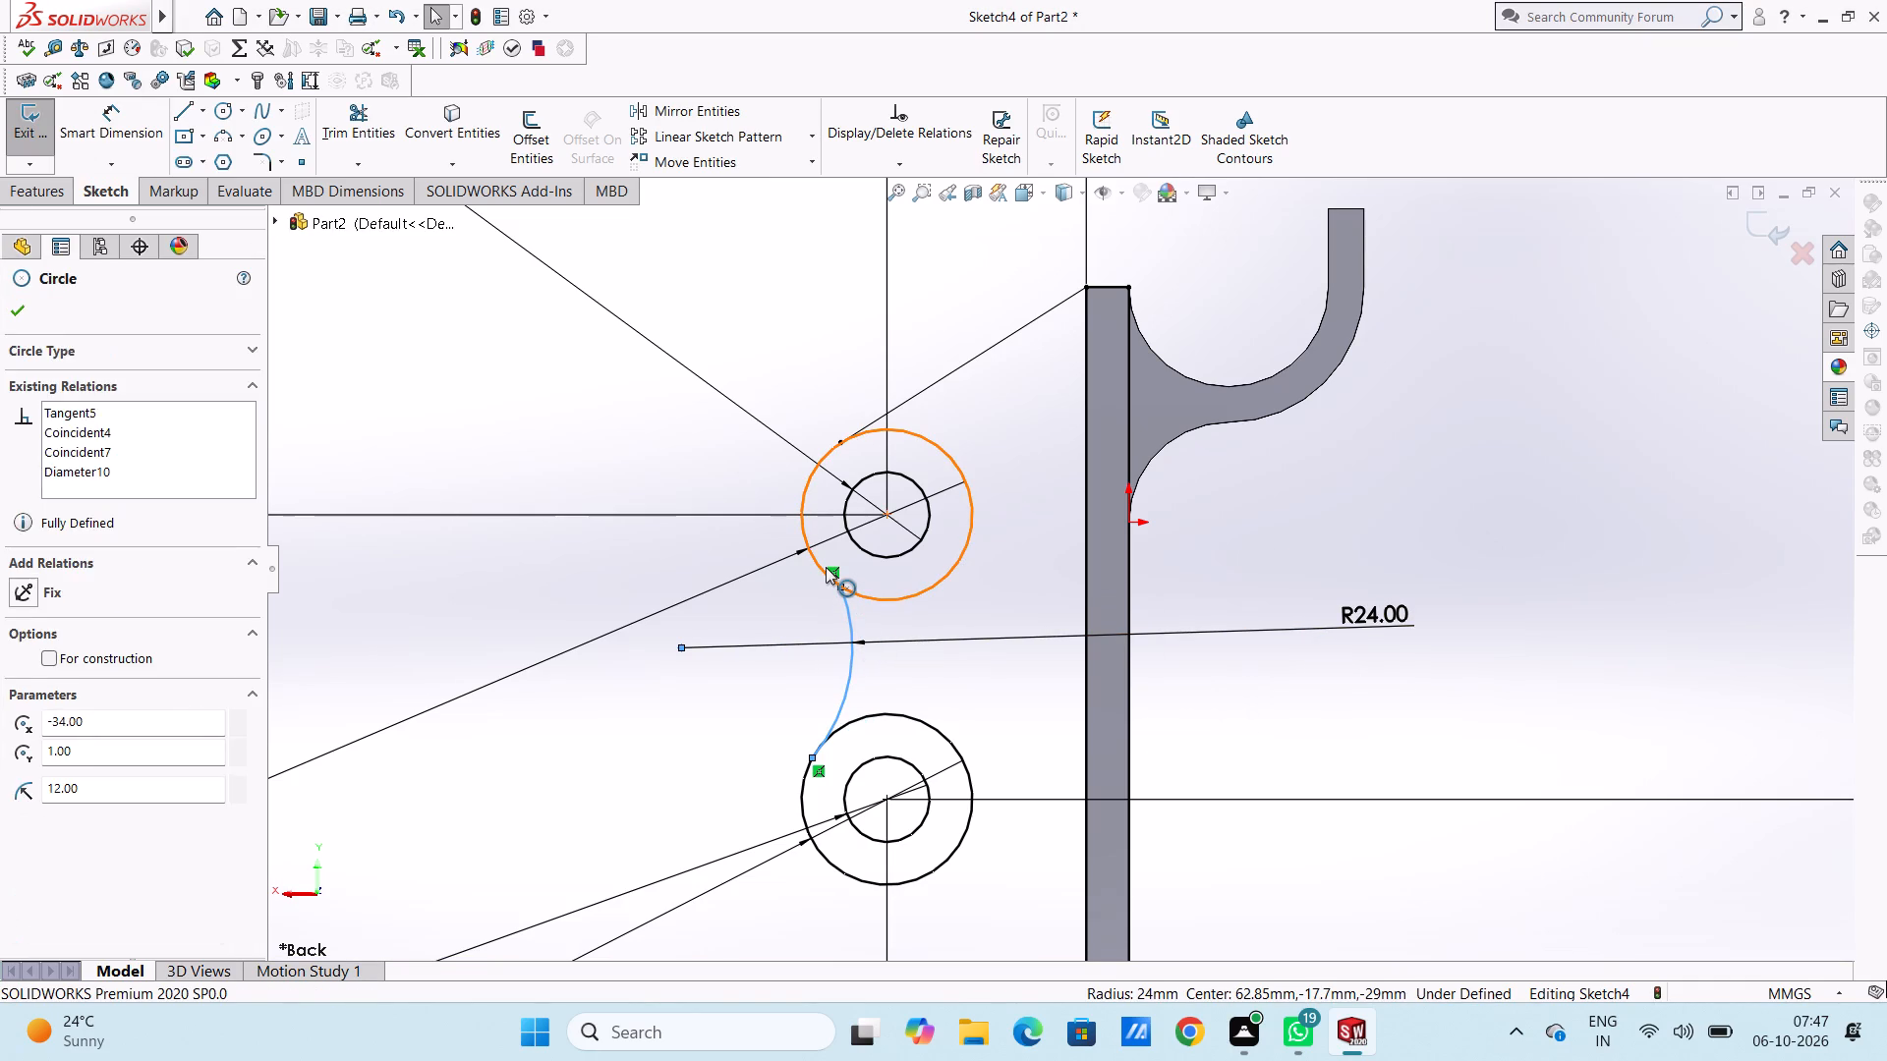
{"action": "left_click", "coordinate": [18, 684]}
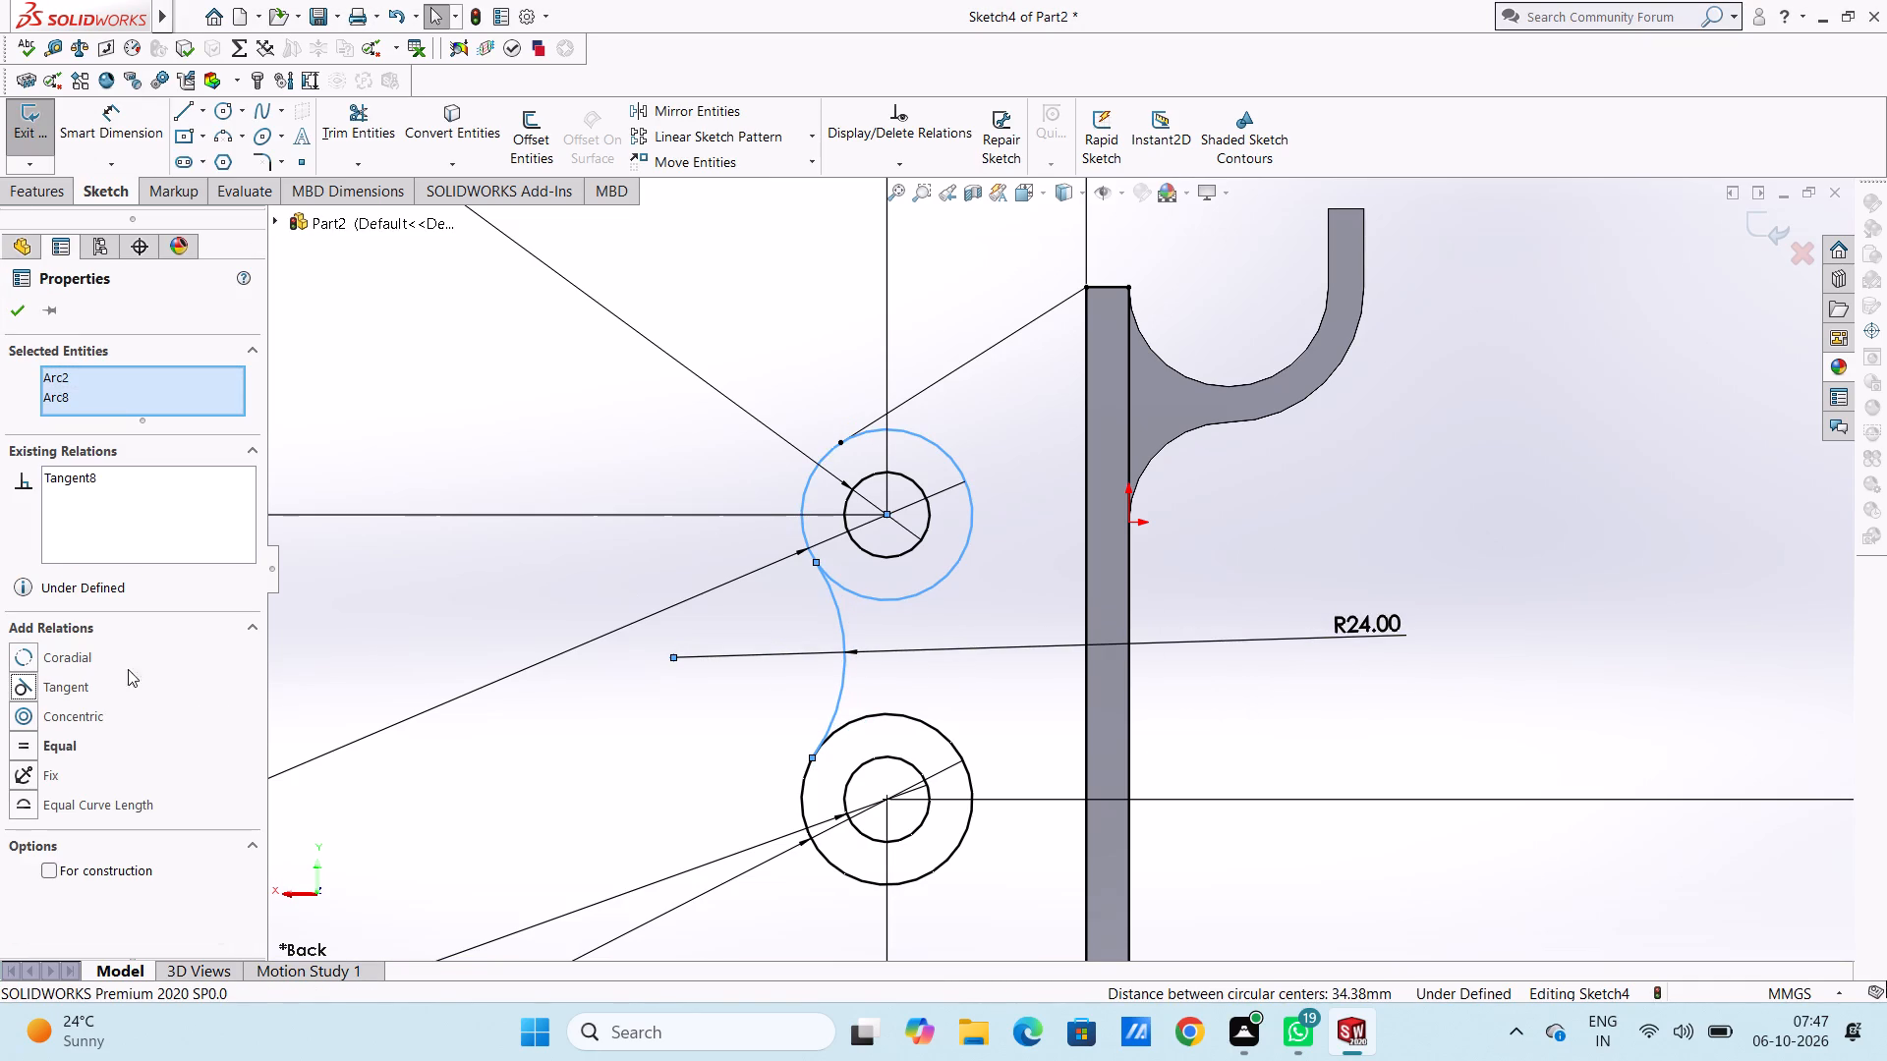
{"action": "left_click", "coordinate": [522, 565]}
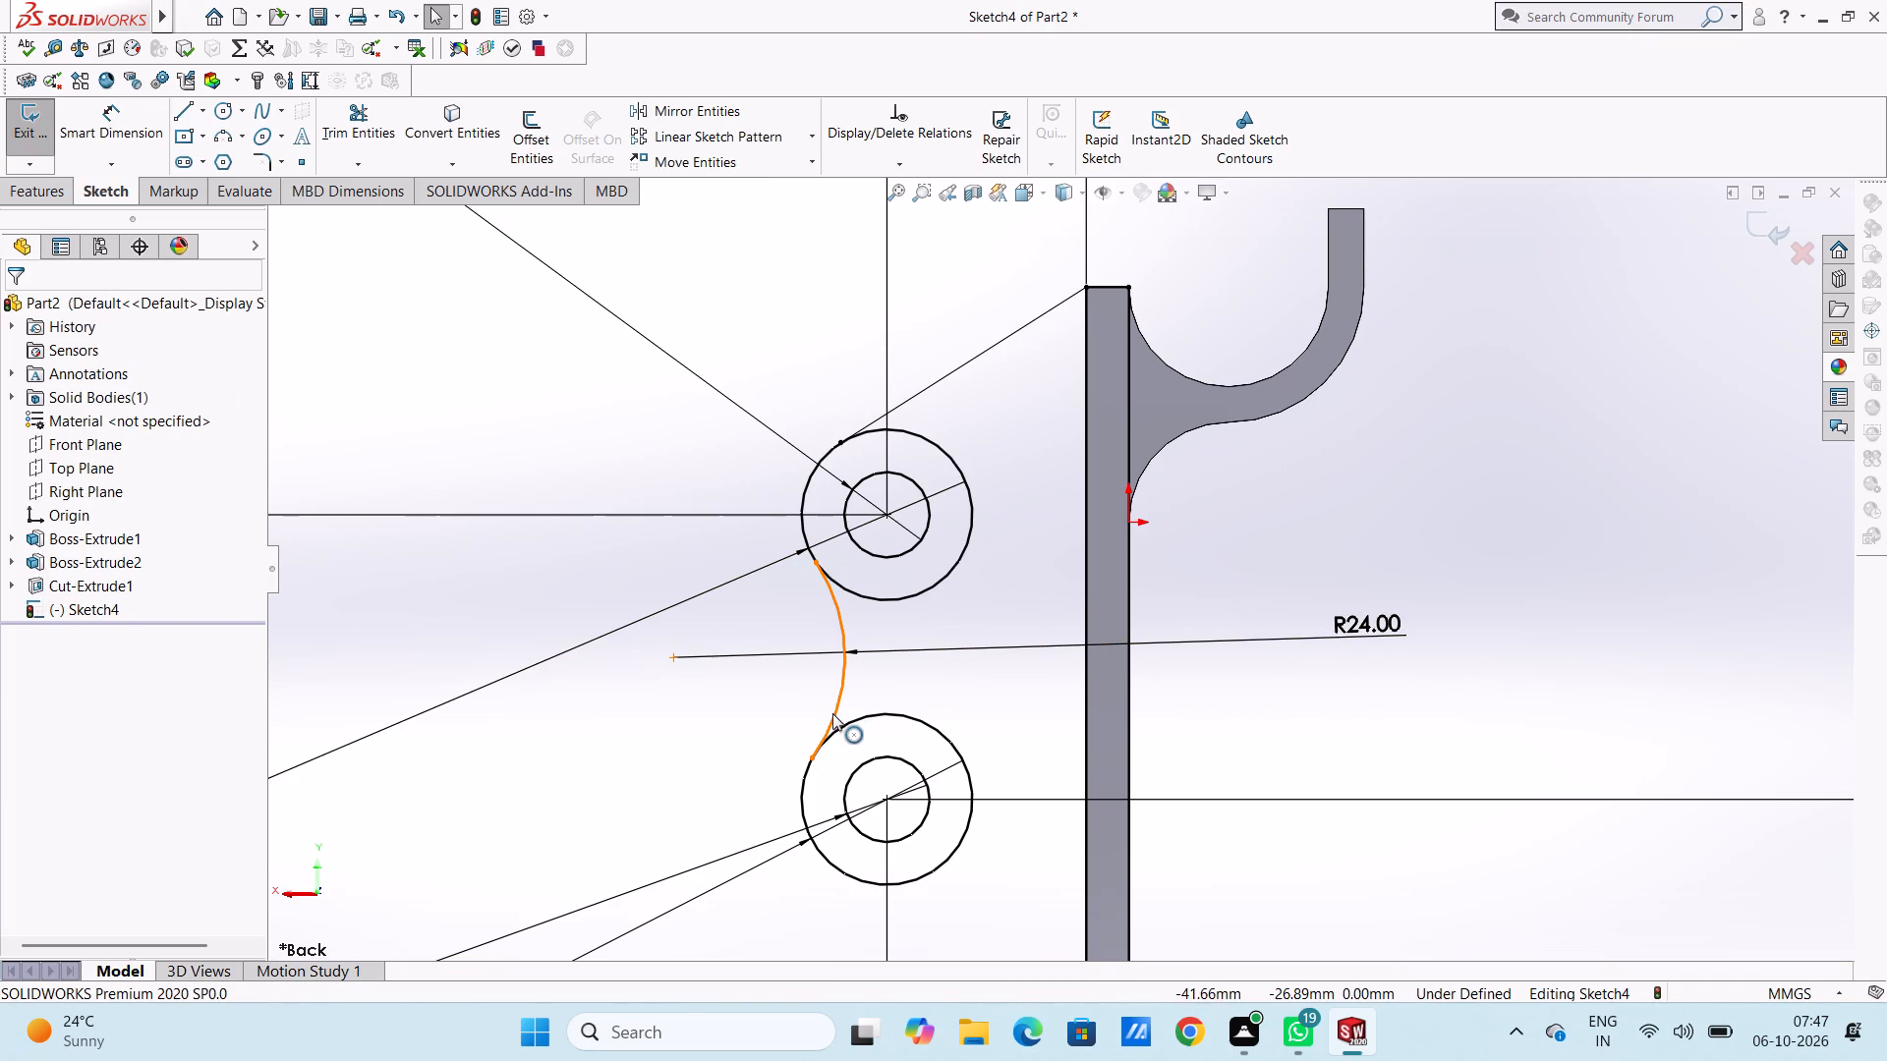
{"action": "left_click", "coordinate": [832, 713]}
{"action": "left_click", "coordinate": [866, 713], "text": "ctrl"}
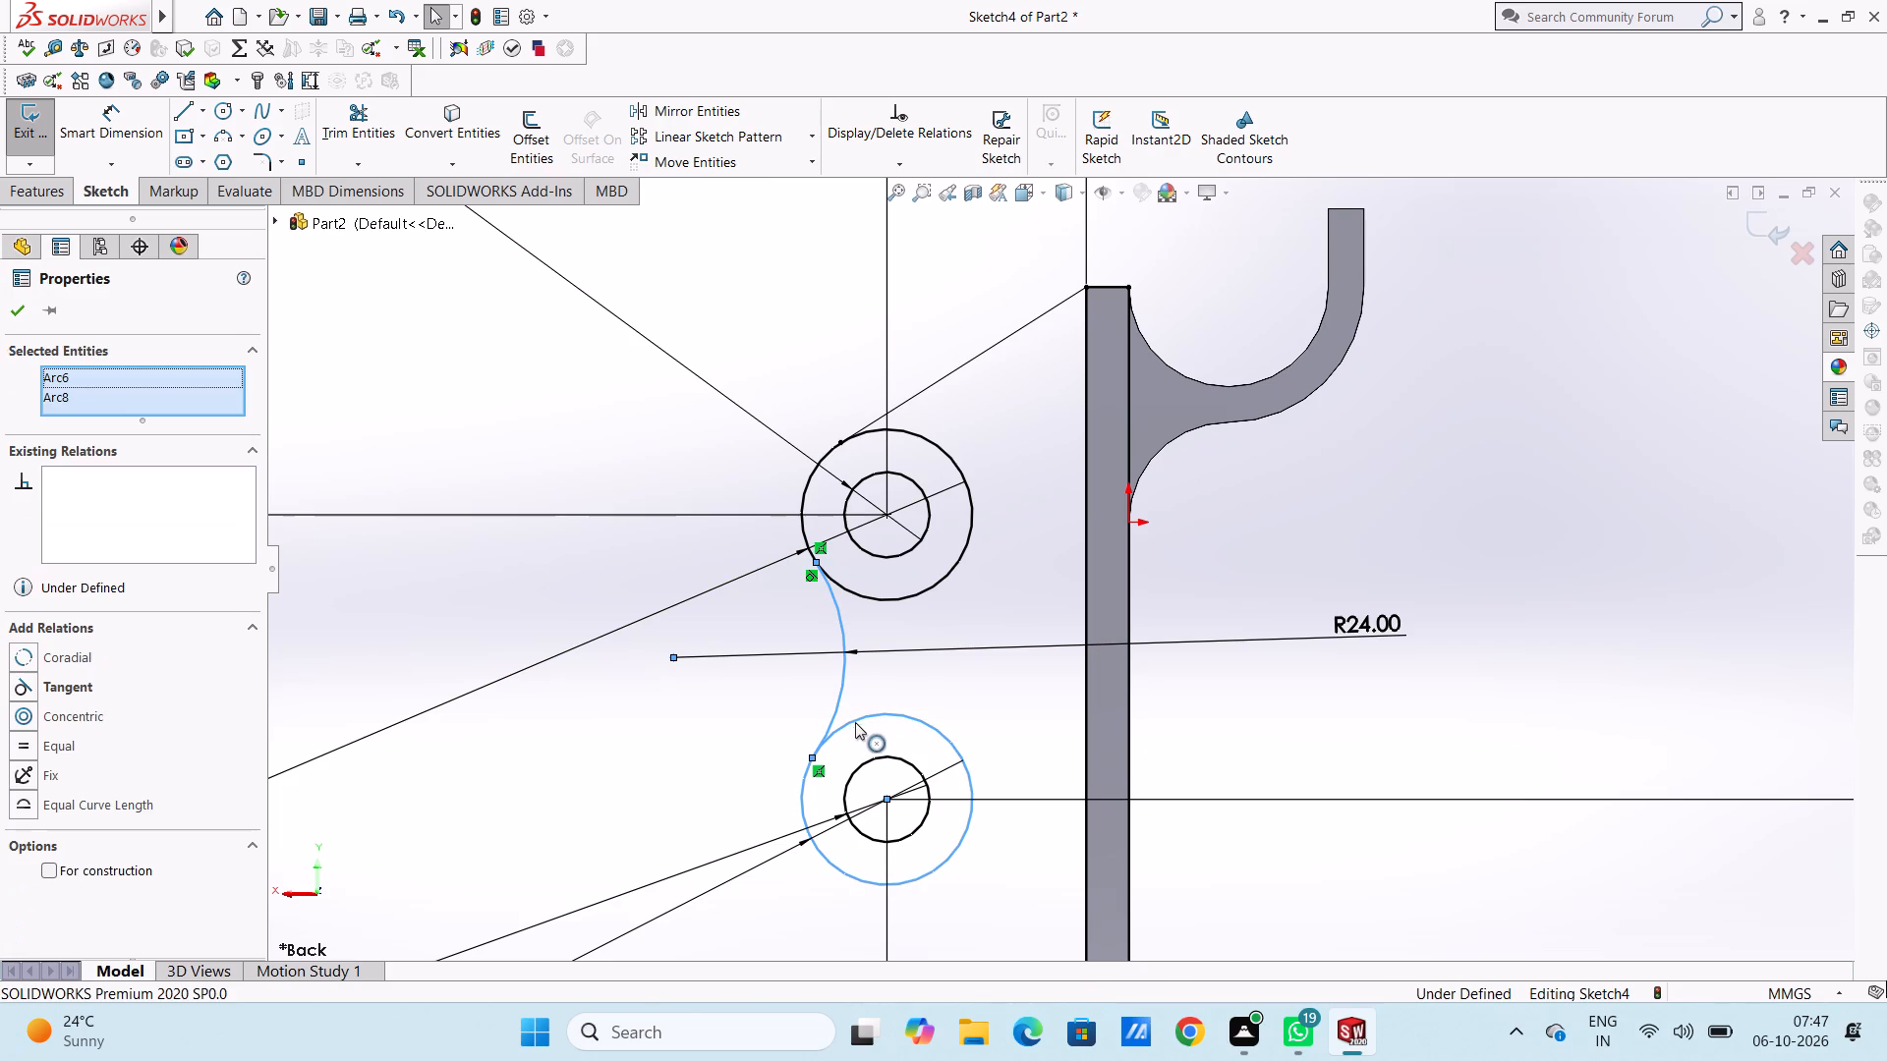
{"action": "left_click", "coordinate": [23, 686]}
{"action": "left_click", "coordinate": [379, 584]}
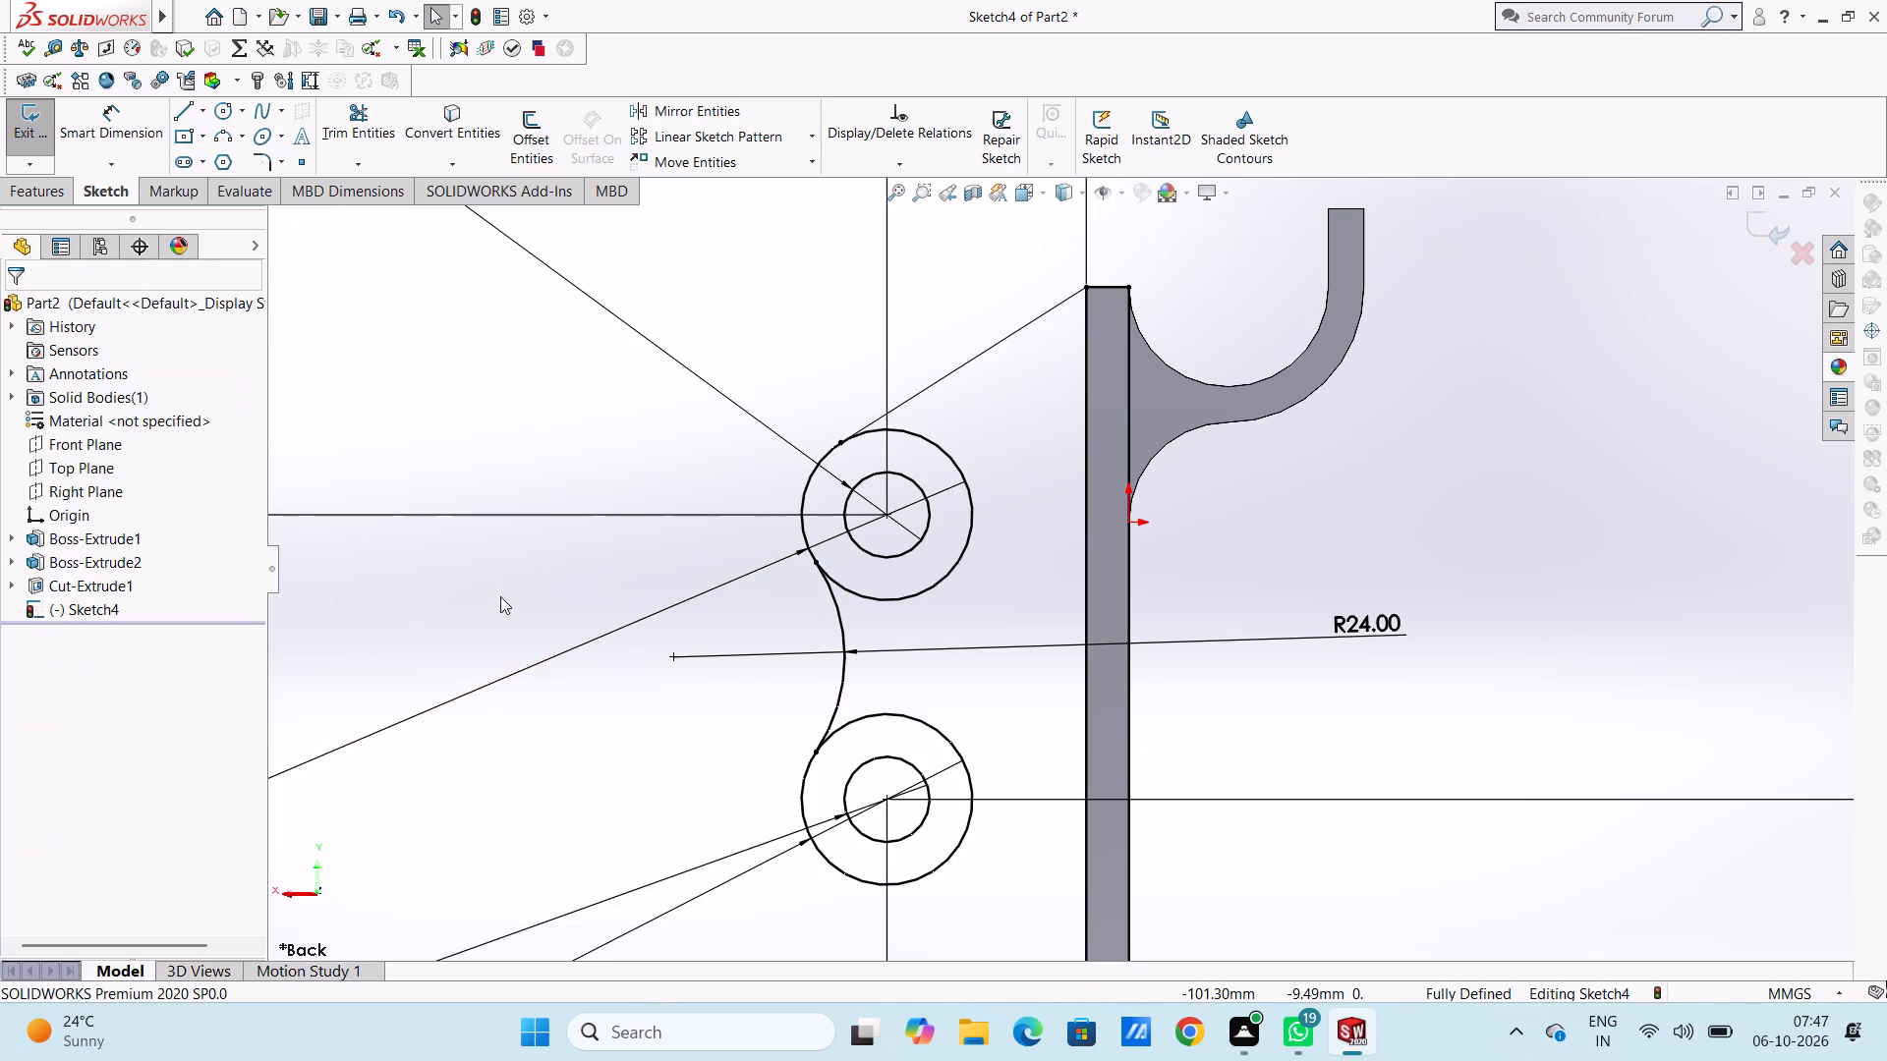
Sketch a 17 mm horizontal line from the lowest point of the lower outer circle to the plate's nearer bottom corner.
{"action": "scroll", "coordinate": [633, 585], "scroll_direction": "up", "scroll_amount": 4}
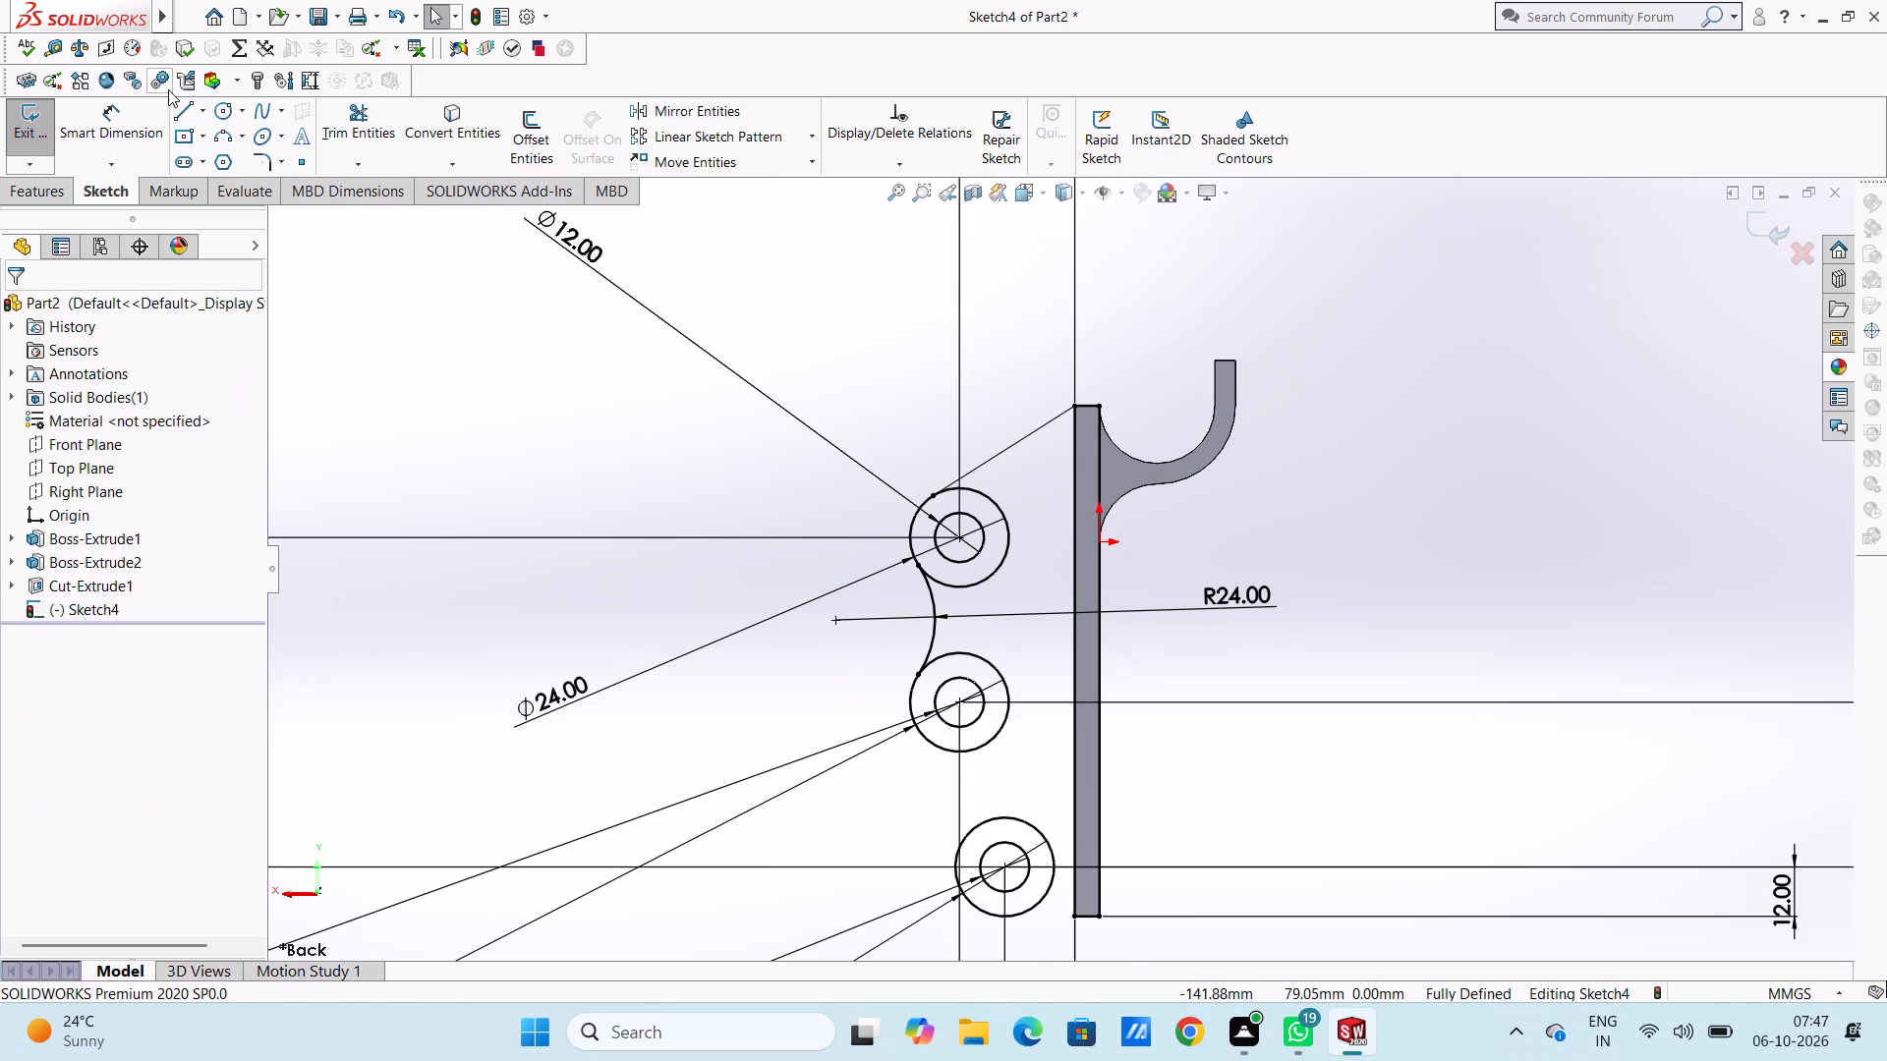
{"action": "left_click", "coordinate": [187, 114]}
{"action": "scroll", "coordinate": [1089, 766], "scroll_direction": "up", "scroll_amount": 4}
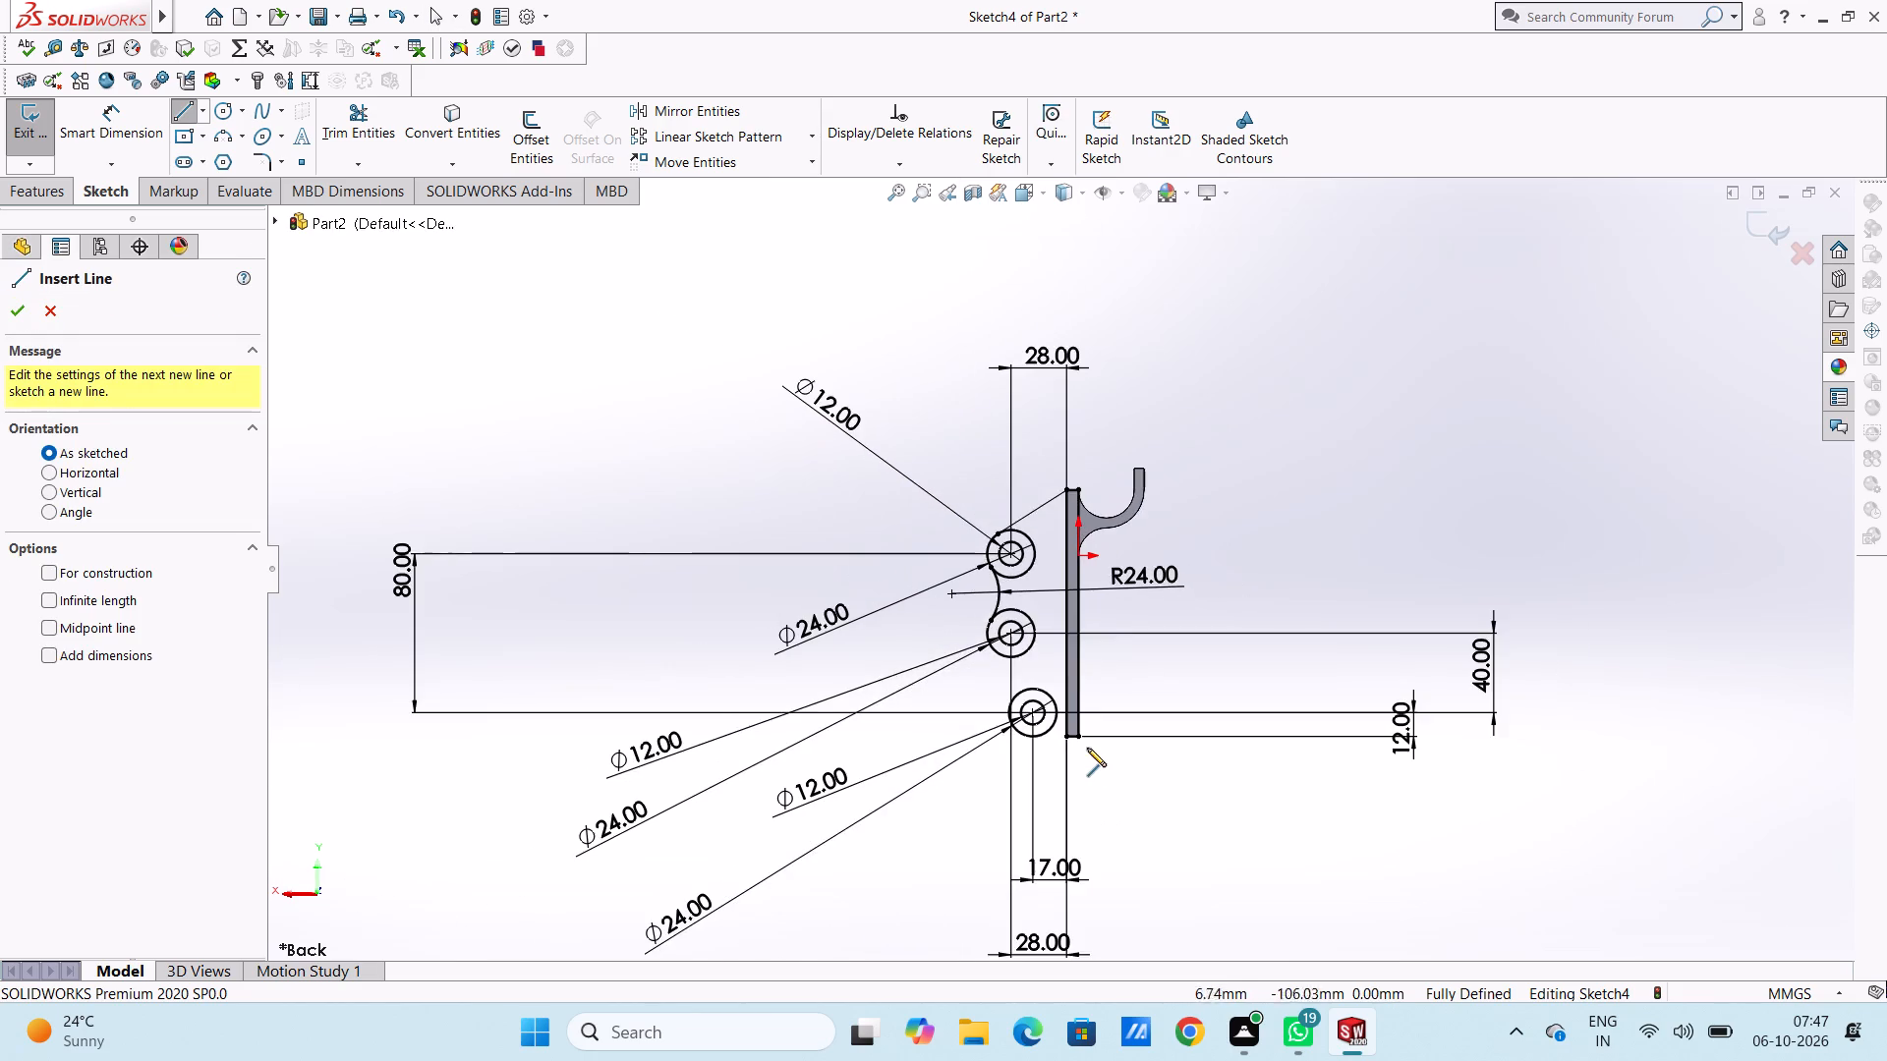
{"action": "scroll", "coordinate": [1087, 744], "scroll_direction": "down", "scroll_amount": 5}
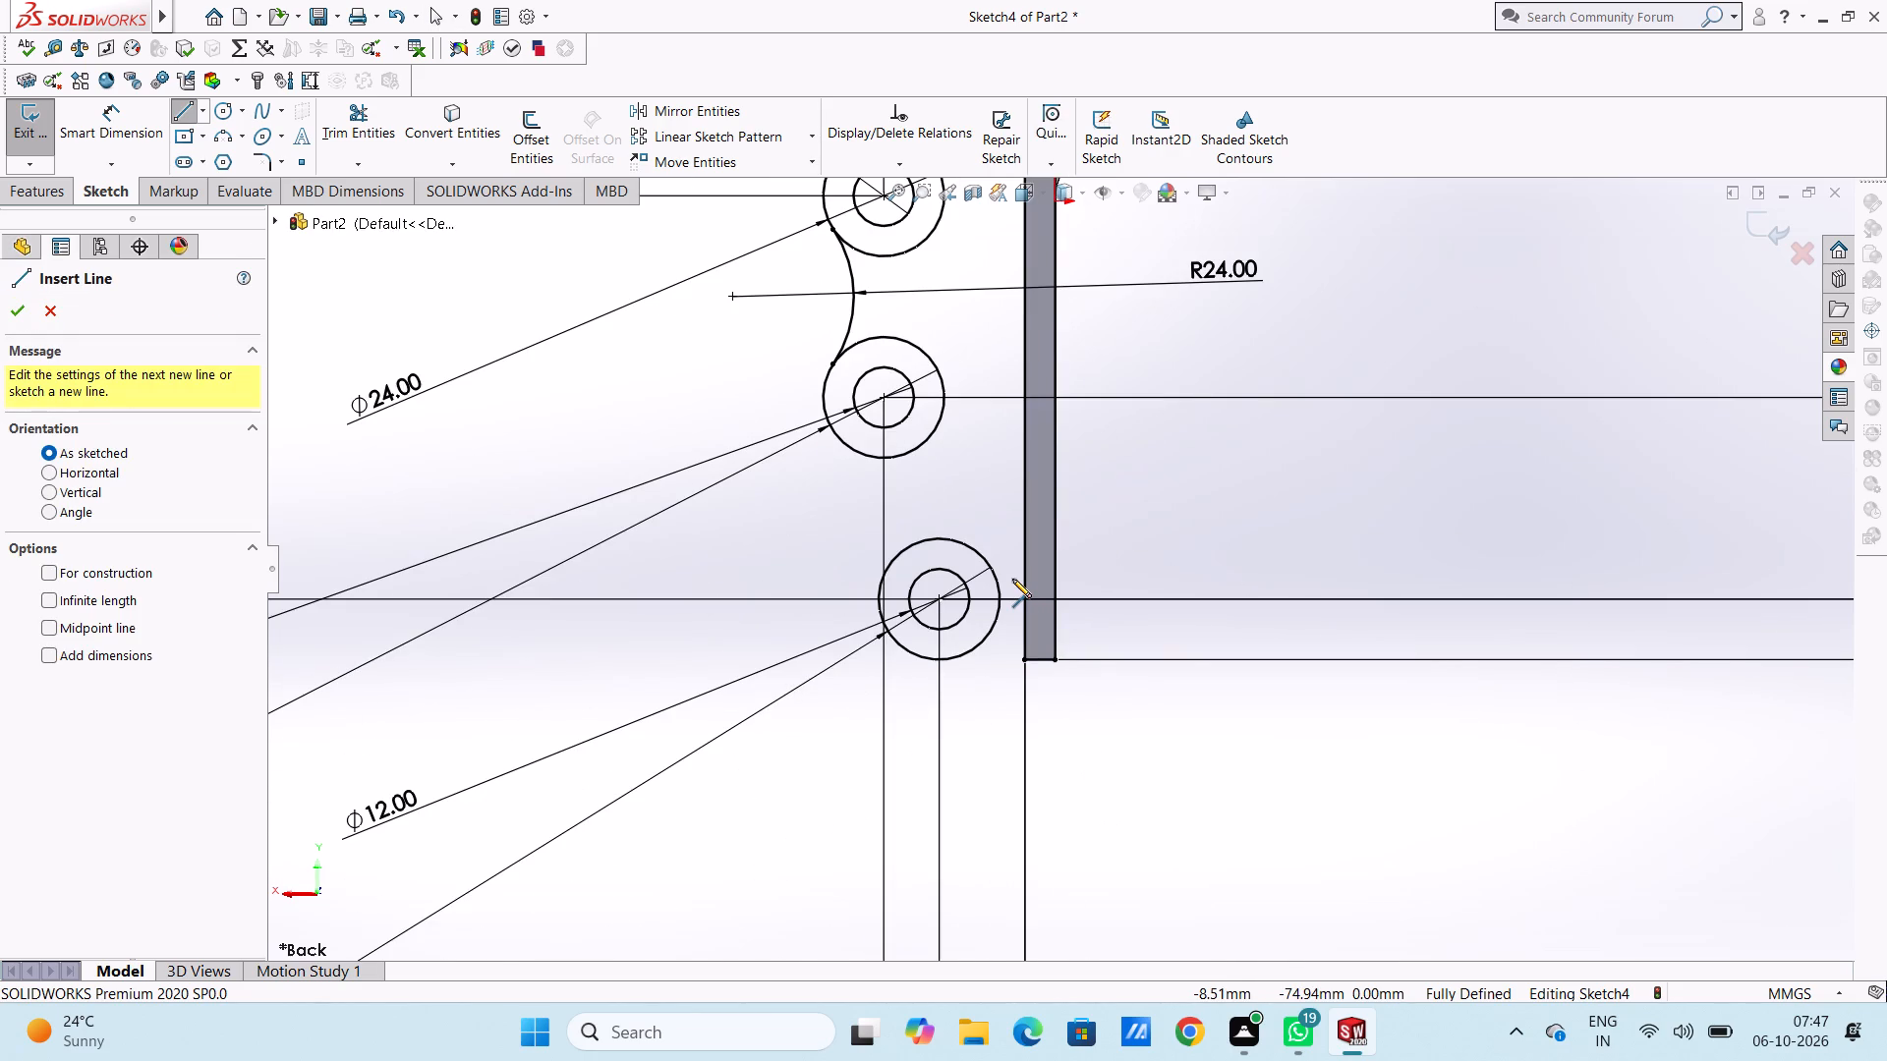
{"action": "left_click", "coordinate": [943, 662]}
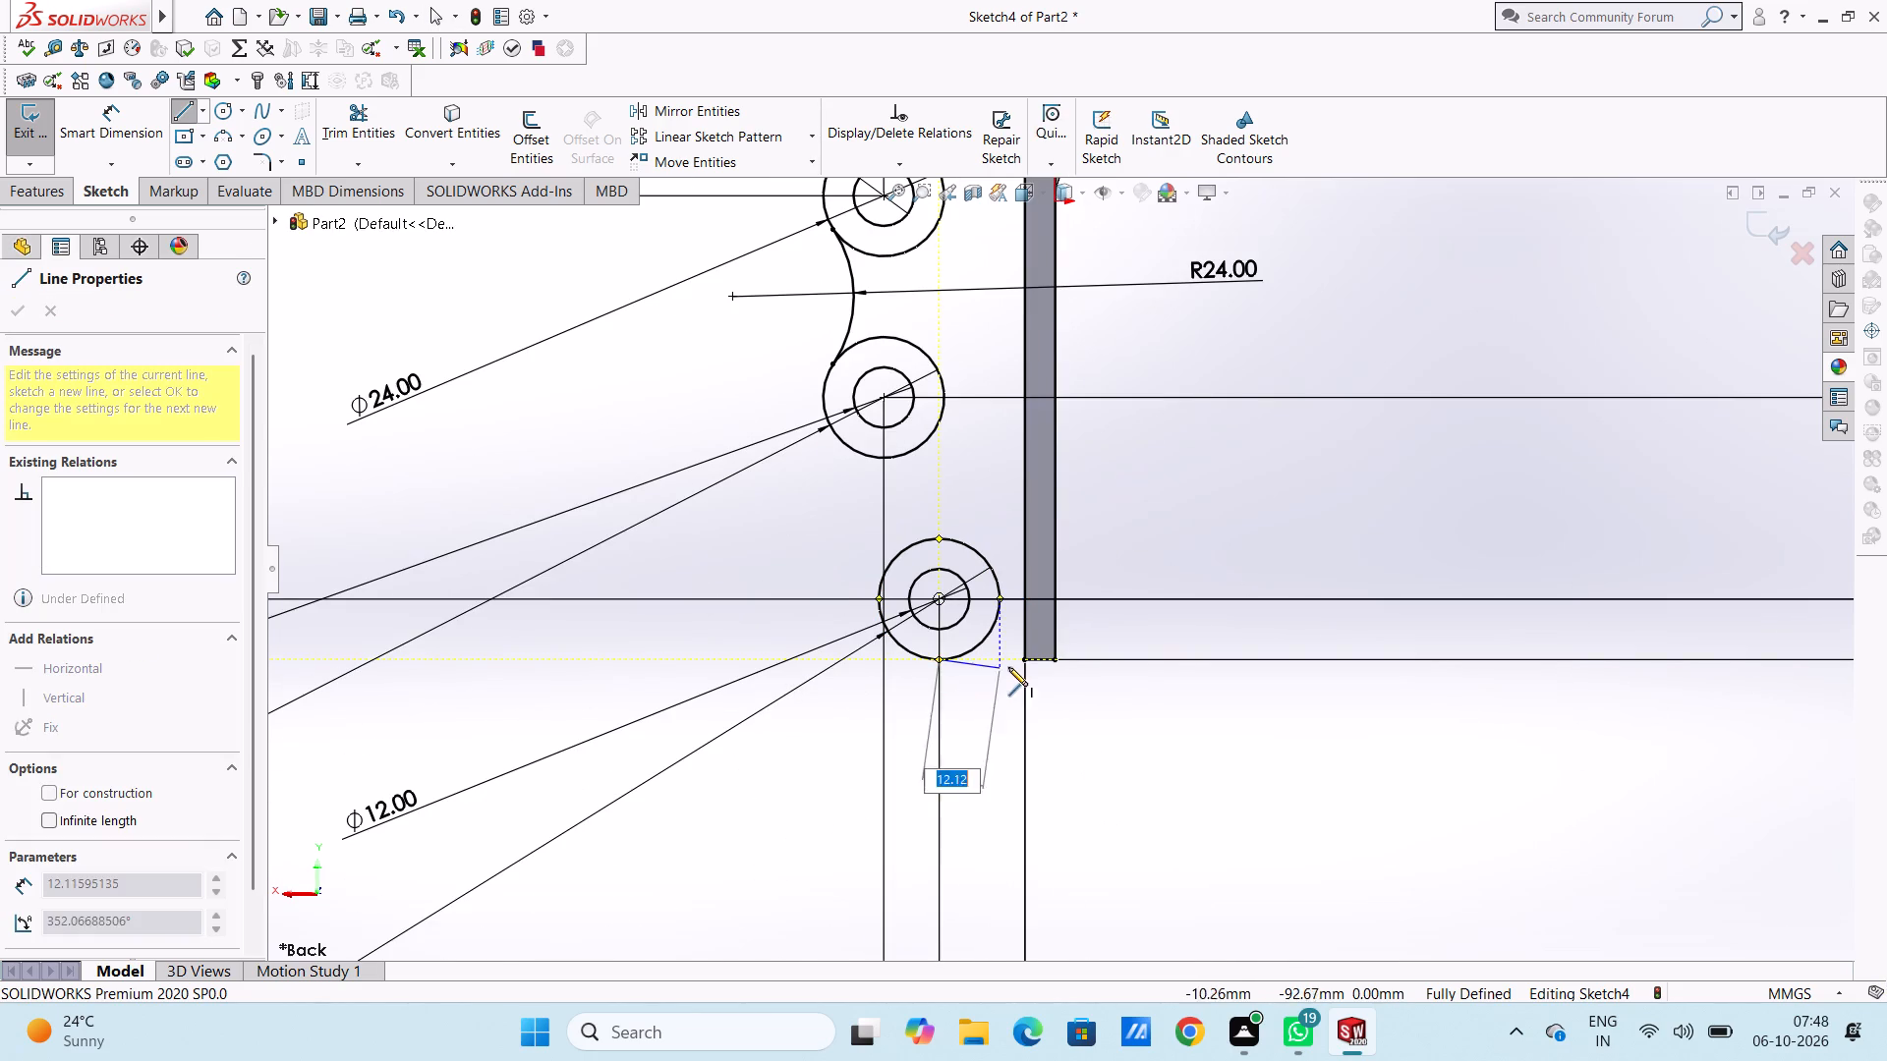
{"action": "left_click", "coordinate": [1024, 662]}
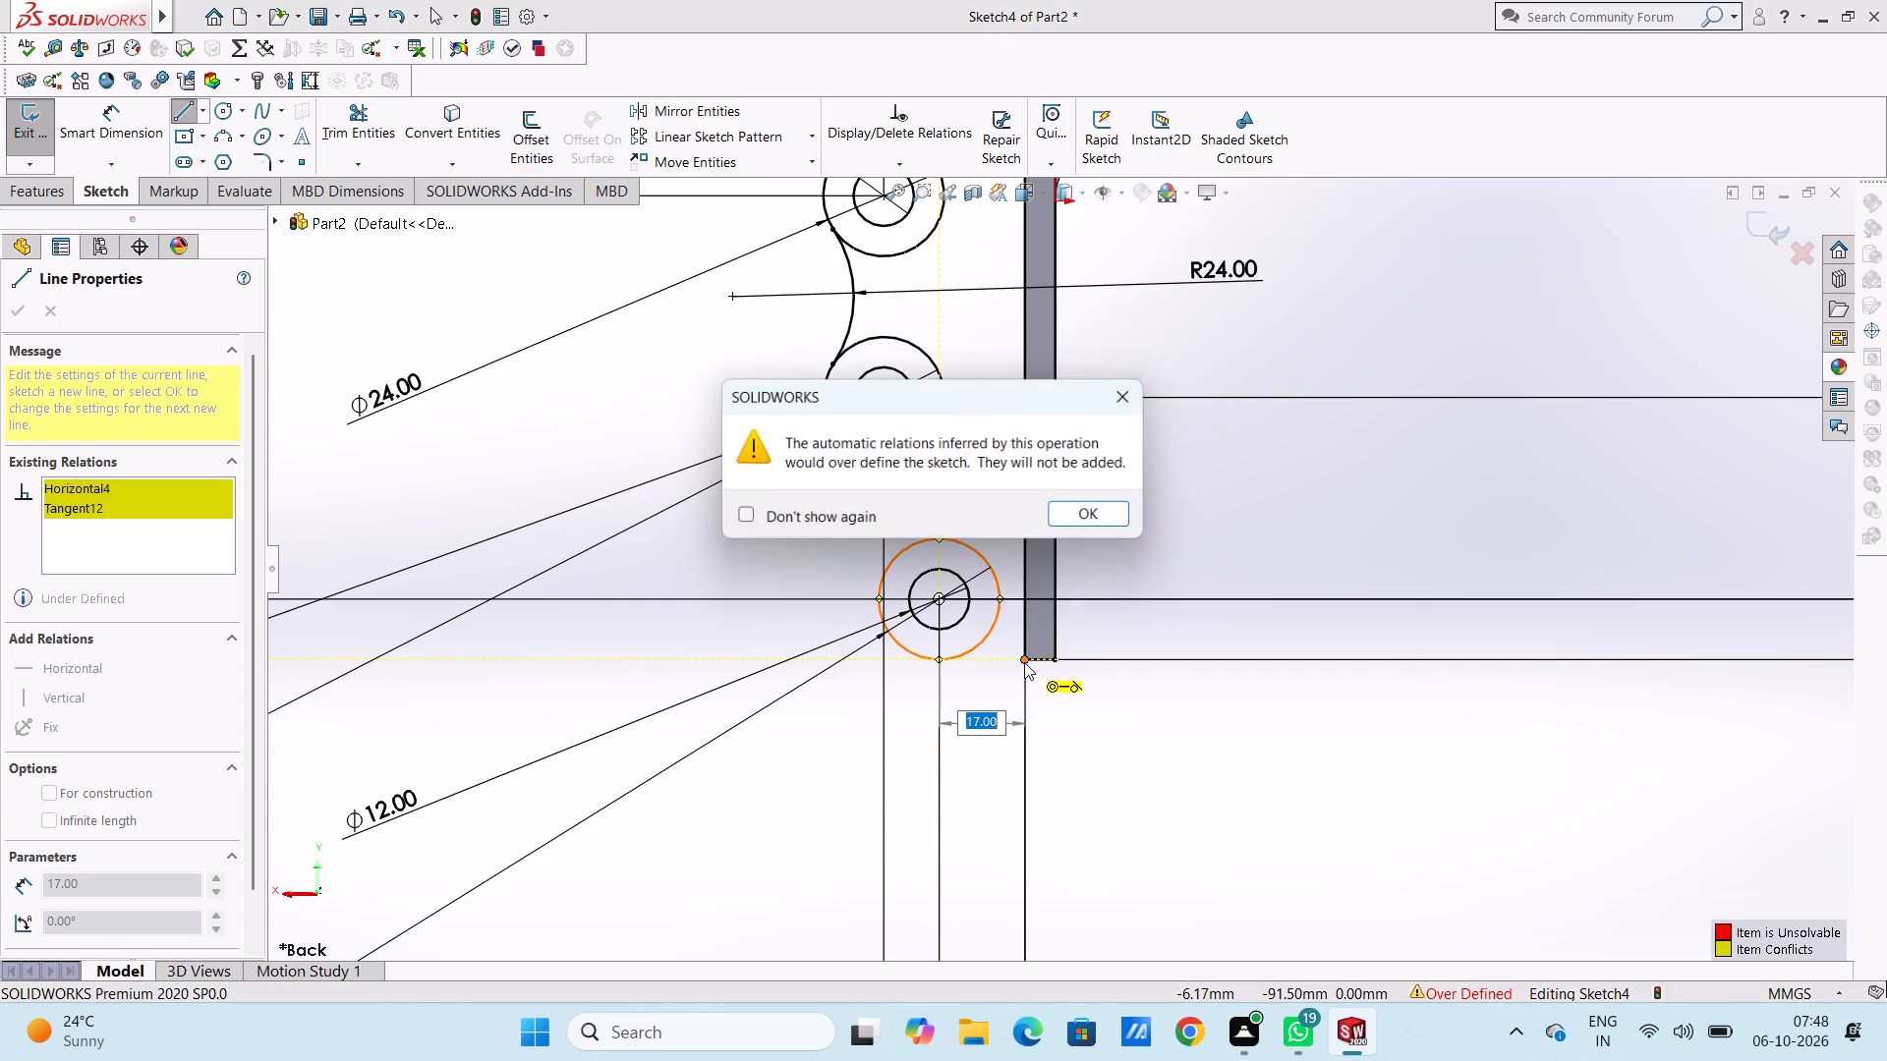
{"action": "key", "text": "Escape"}
{"action": "key", "text": "Escape"}
{"action": "key", "text": "Escape"}
{"action": "key", "text": "Escape"}
{"action": "key", "text": "Escape"}
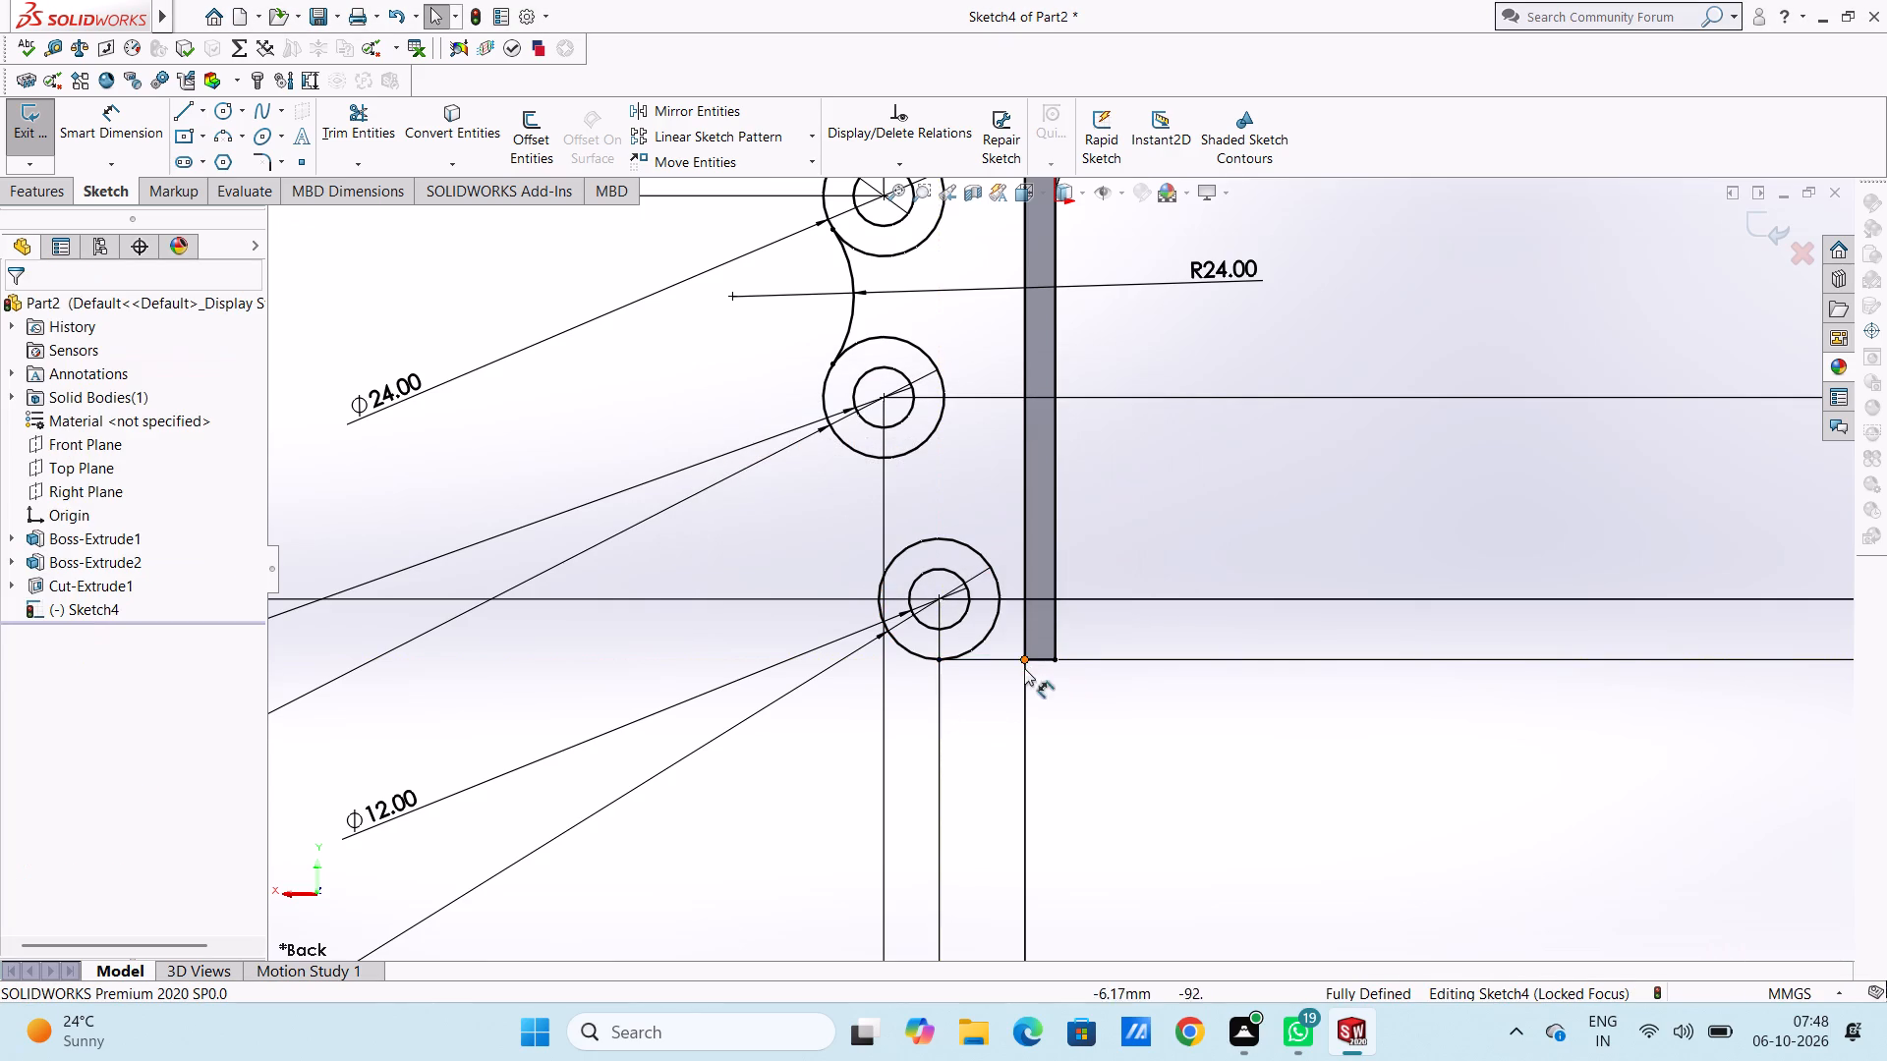
Sketch a line about 37.5 mm long joining the middle and lower outer circles on the side away from the plate.
{"action": "left_click", "coordinate": [187, 112]}
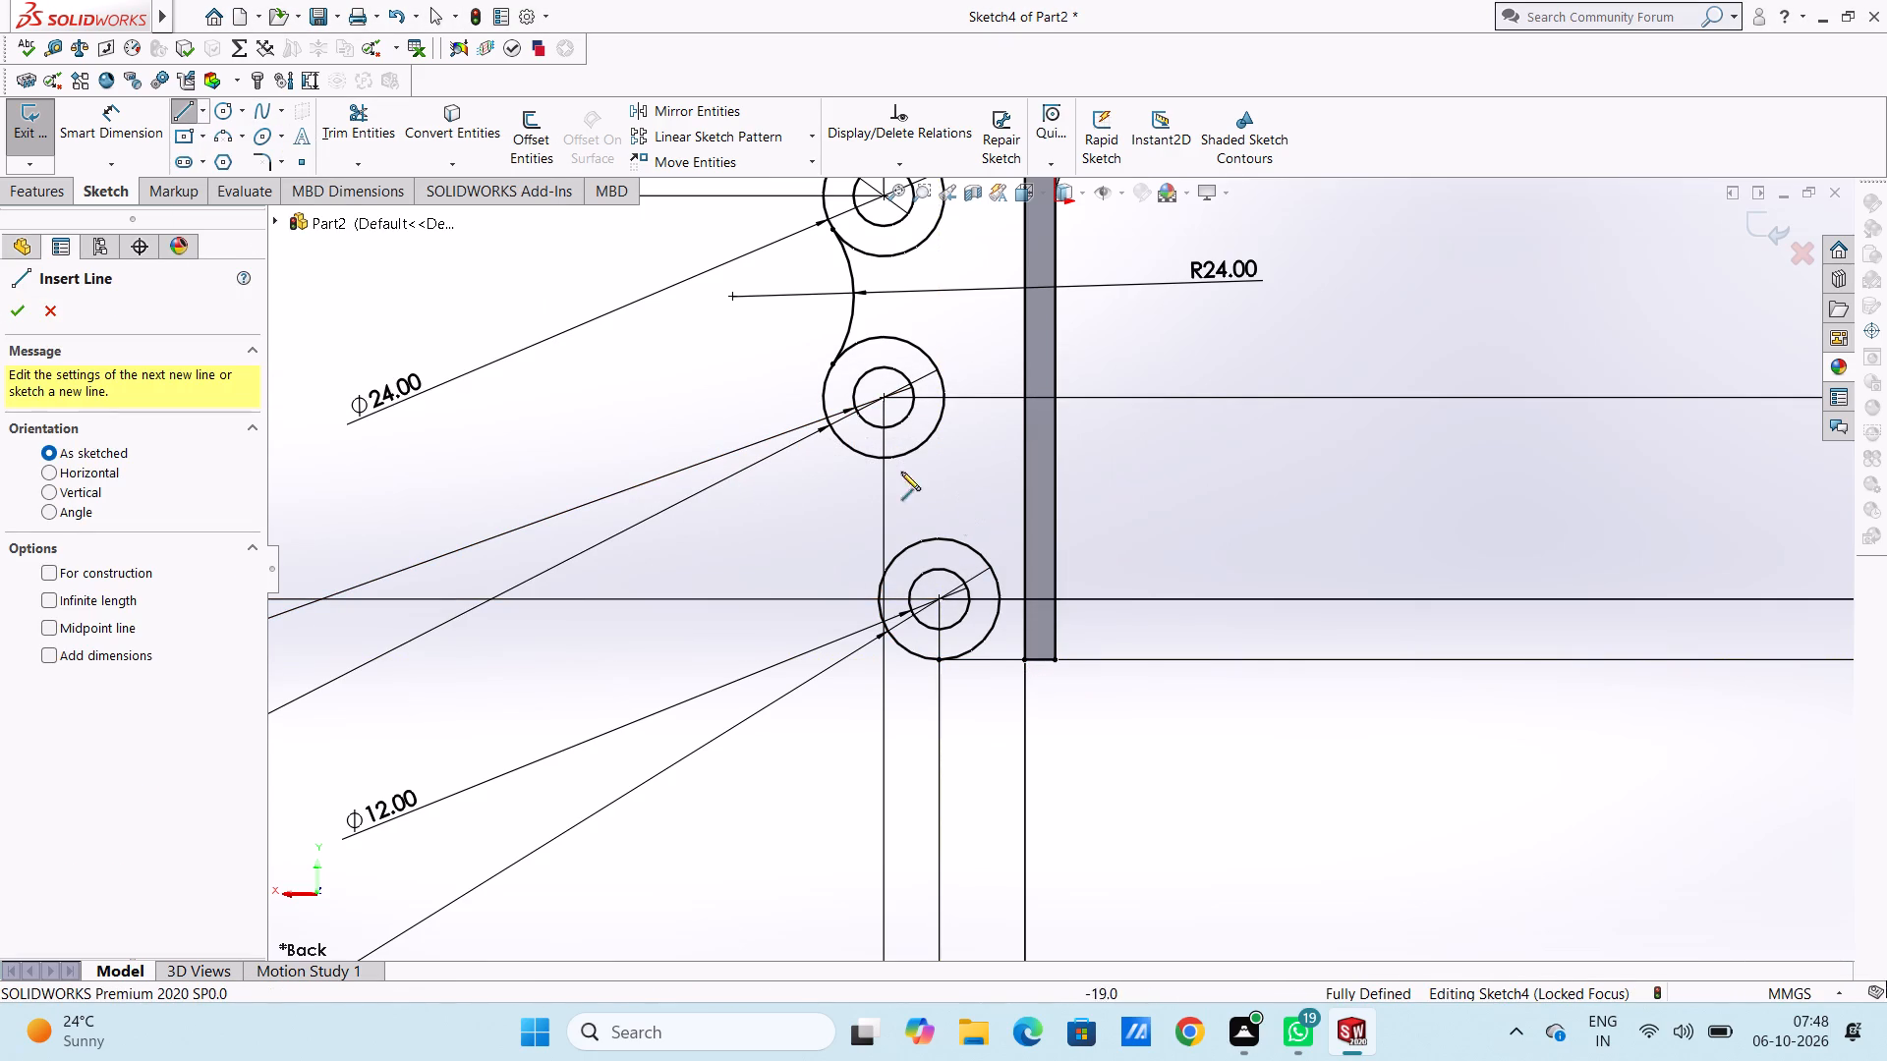
{"action": "left_click", "coordinate": [831, 429]}
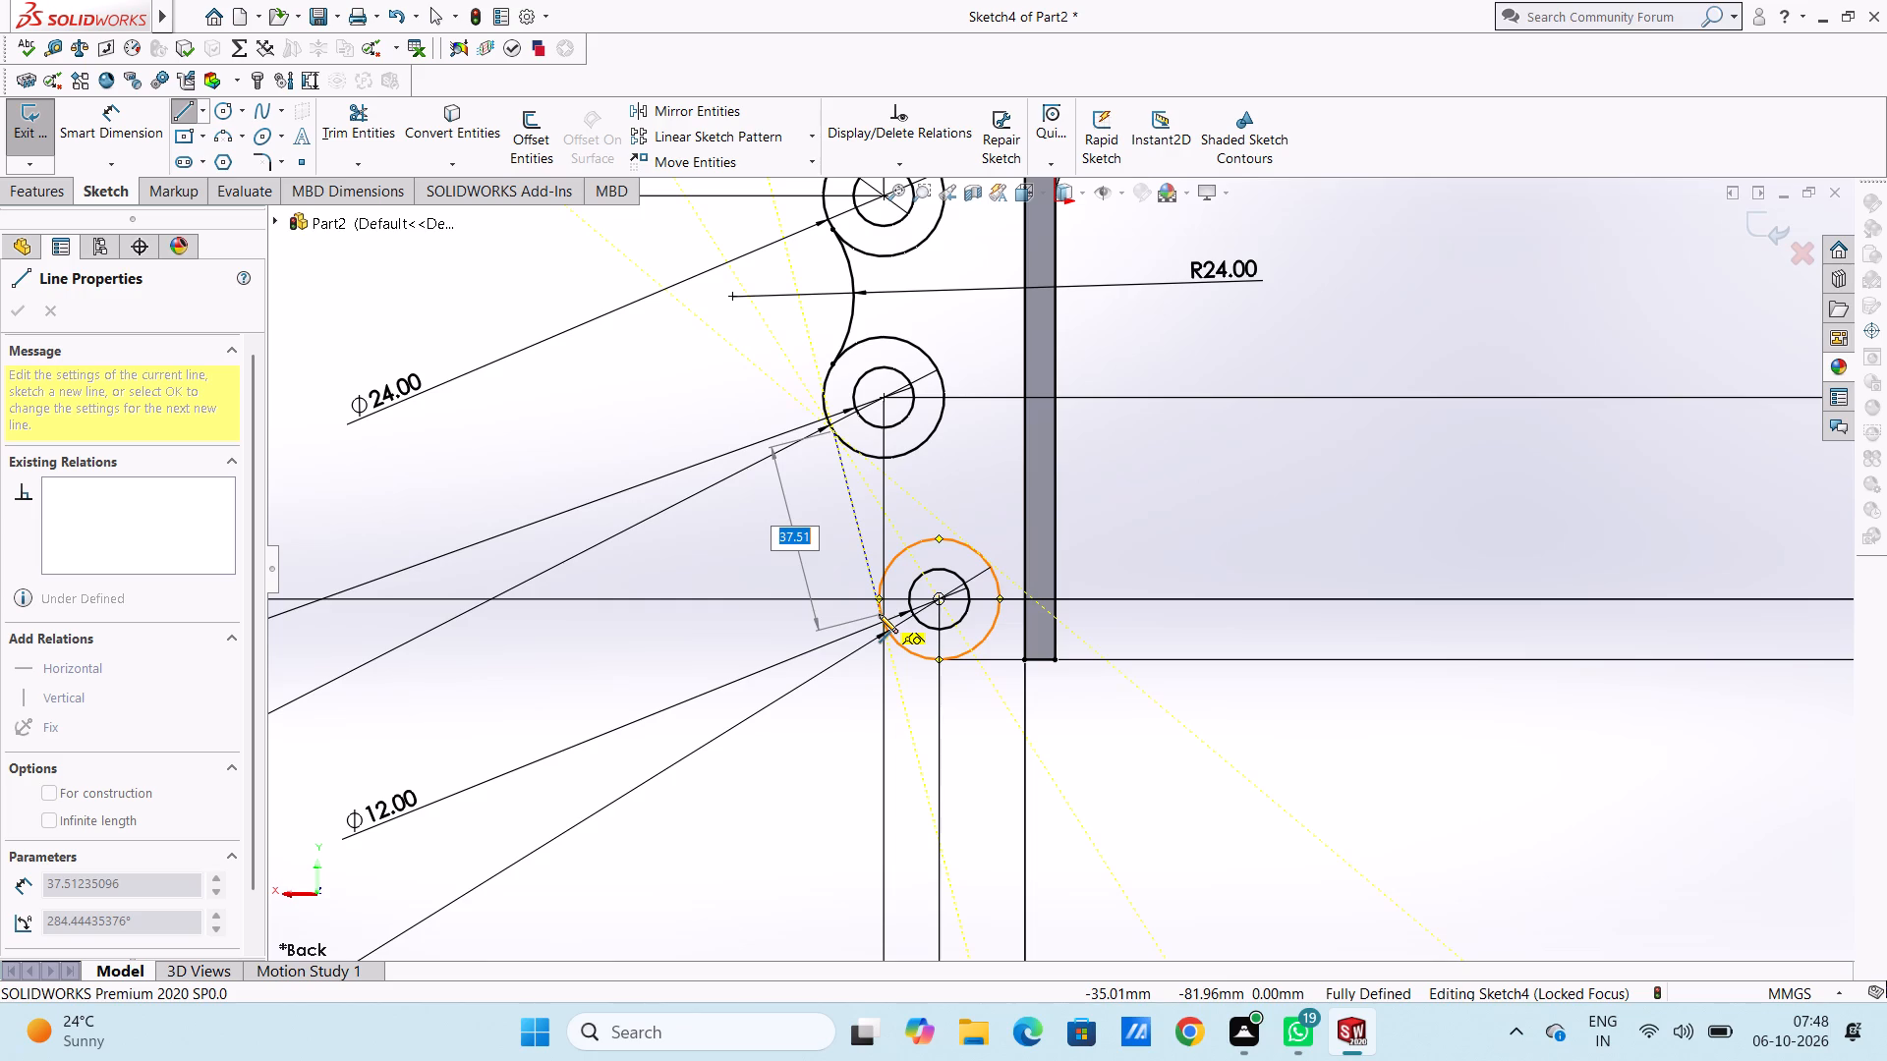
{"action": "left_click", "coordinate": [879, 614]}
{"action": "key", "text": "Escape"}
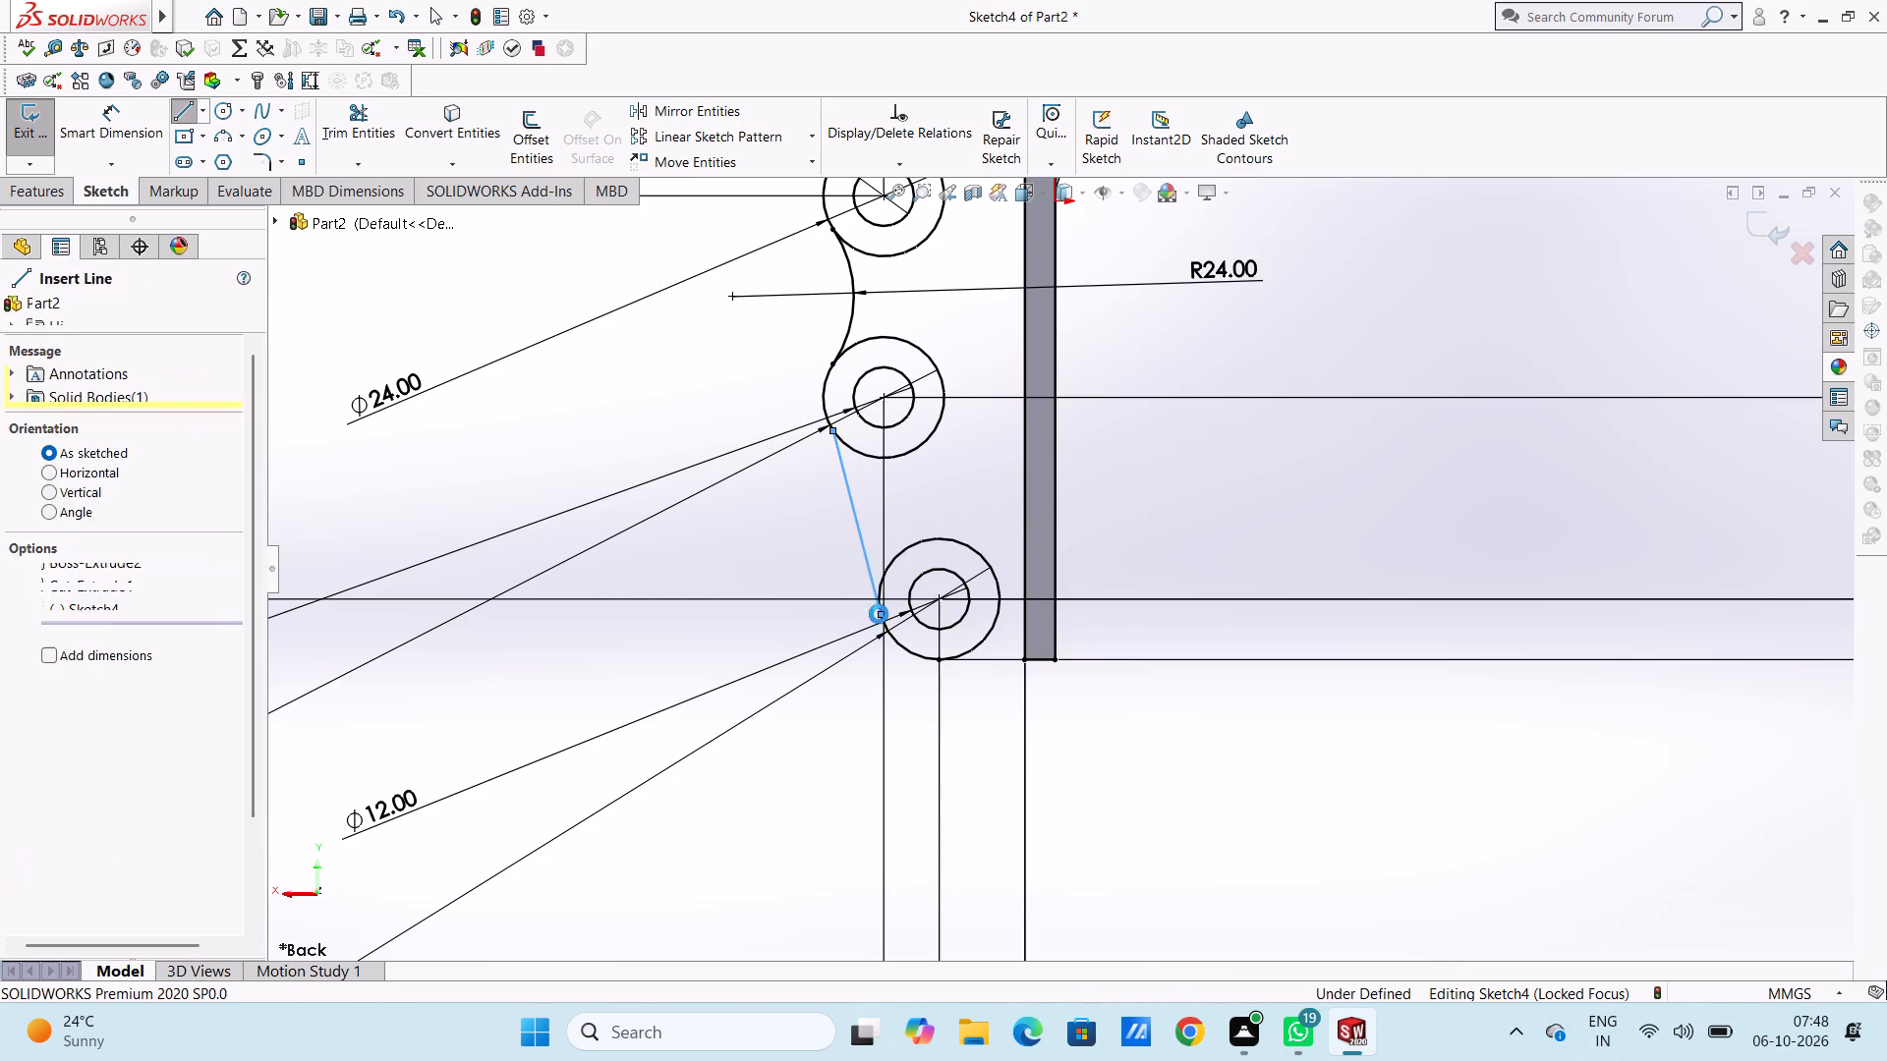
{"action": "key", "text": "Escape"}
{"action": "key", "text": "Escape"}
{"action": "key", "text": "Escape"}
Make the new connecting line tangent to the middle pair's outer circle.
{"action": "left_click", "coordinate": [857, 535]}
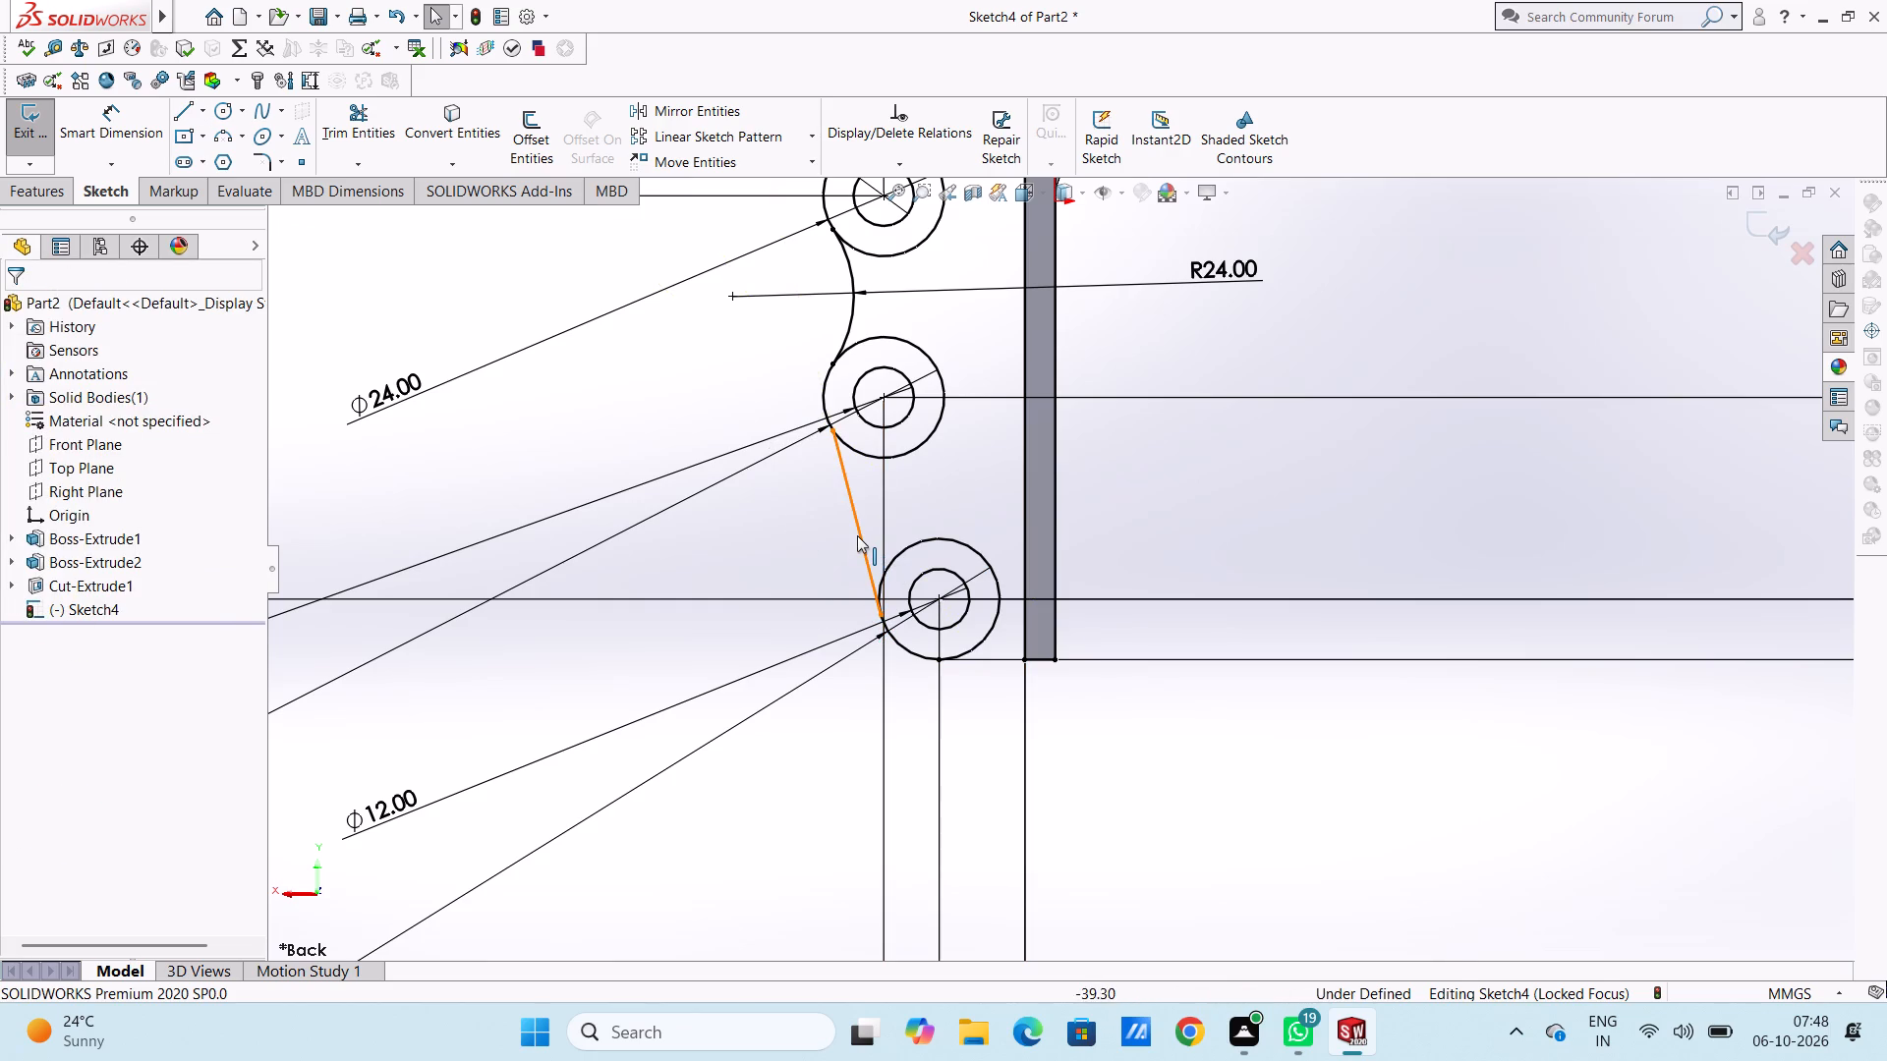
{"action": "left_click", "coordinate": [859, 452], "text": "ctrl"}
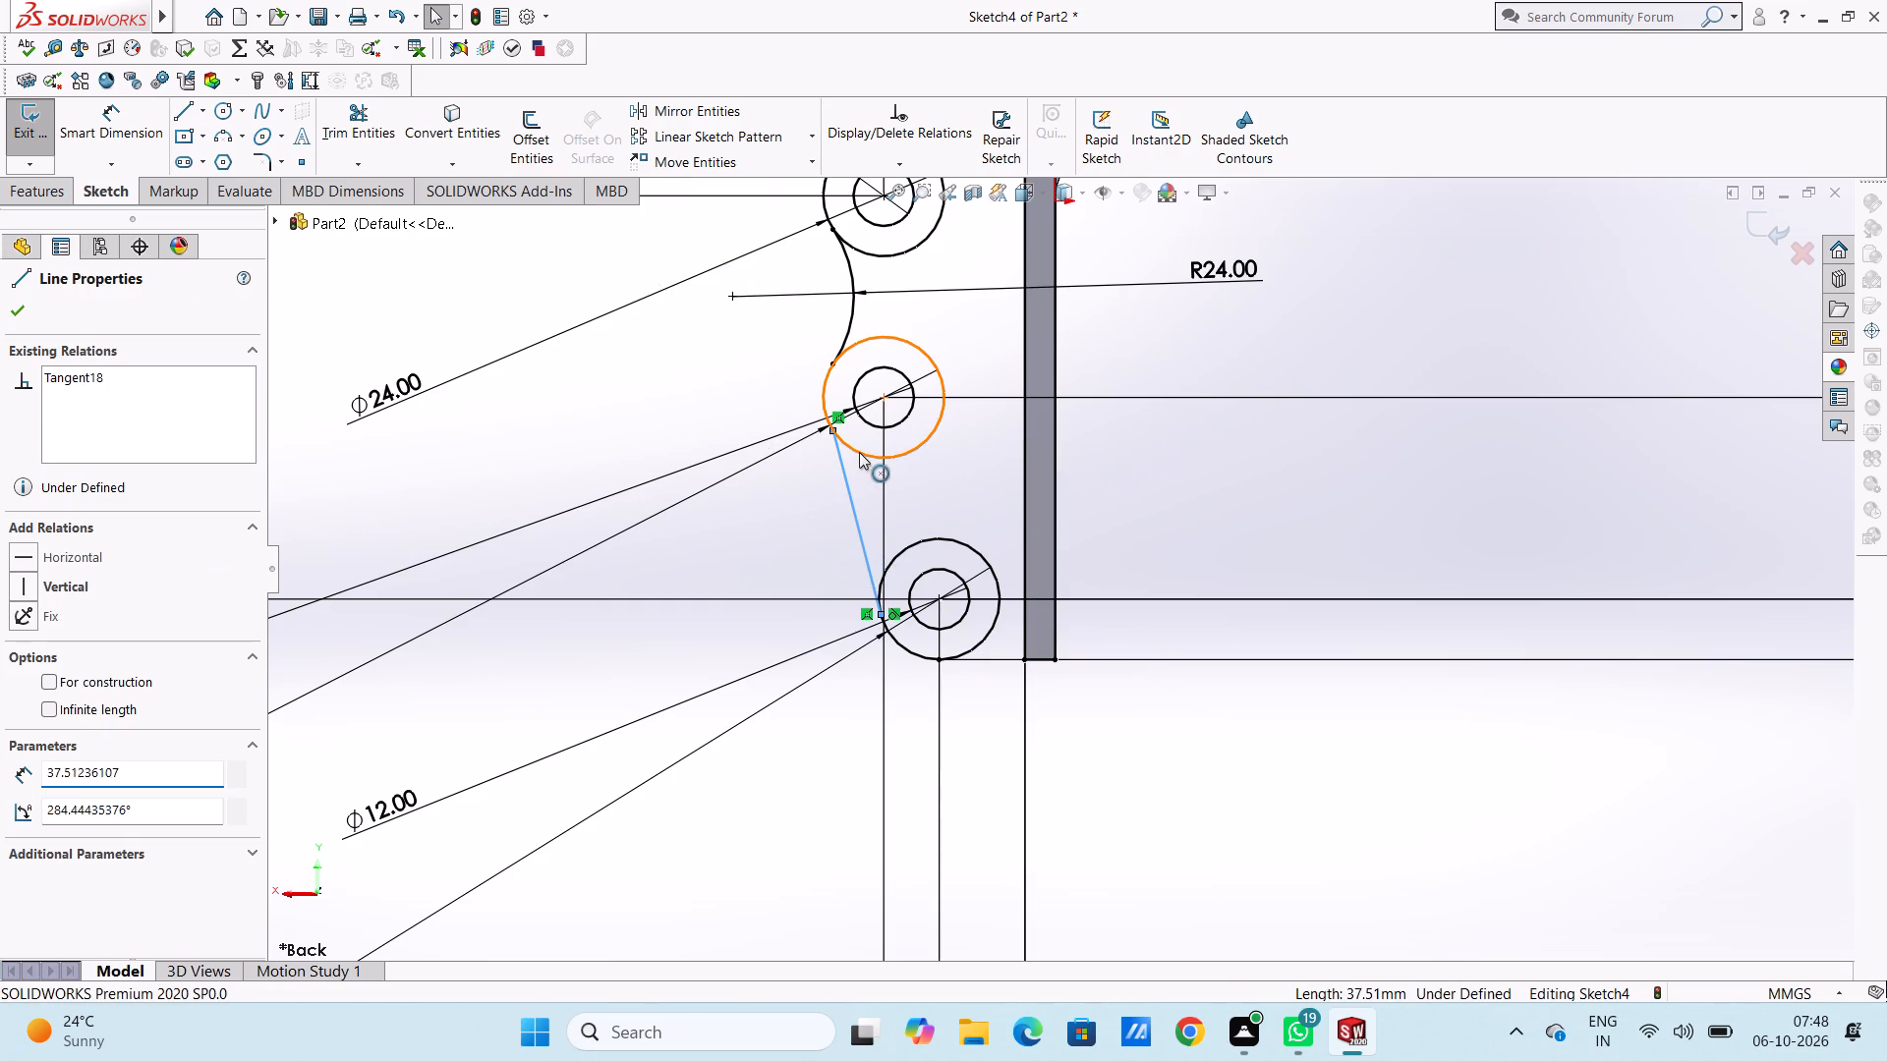
{"action": "left_click", "coordinate": [22, 659]}
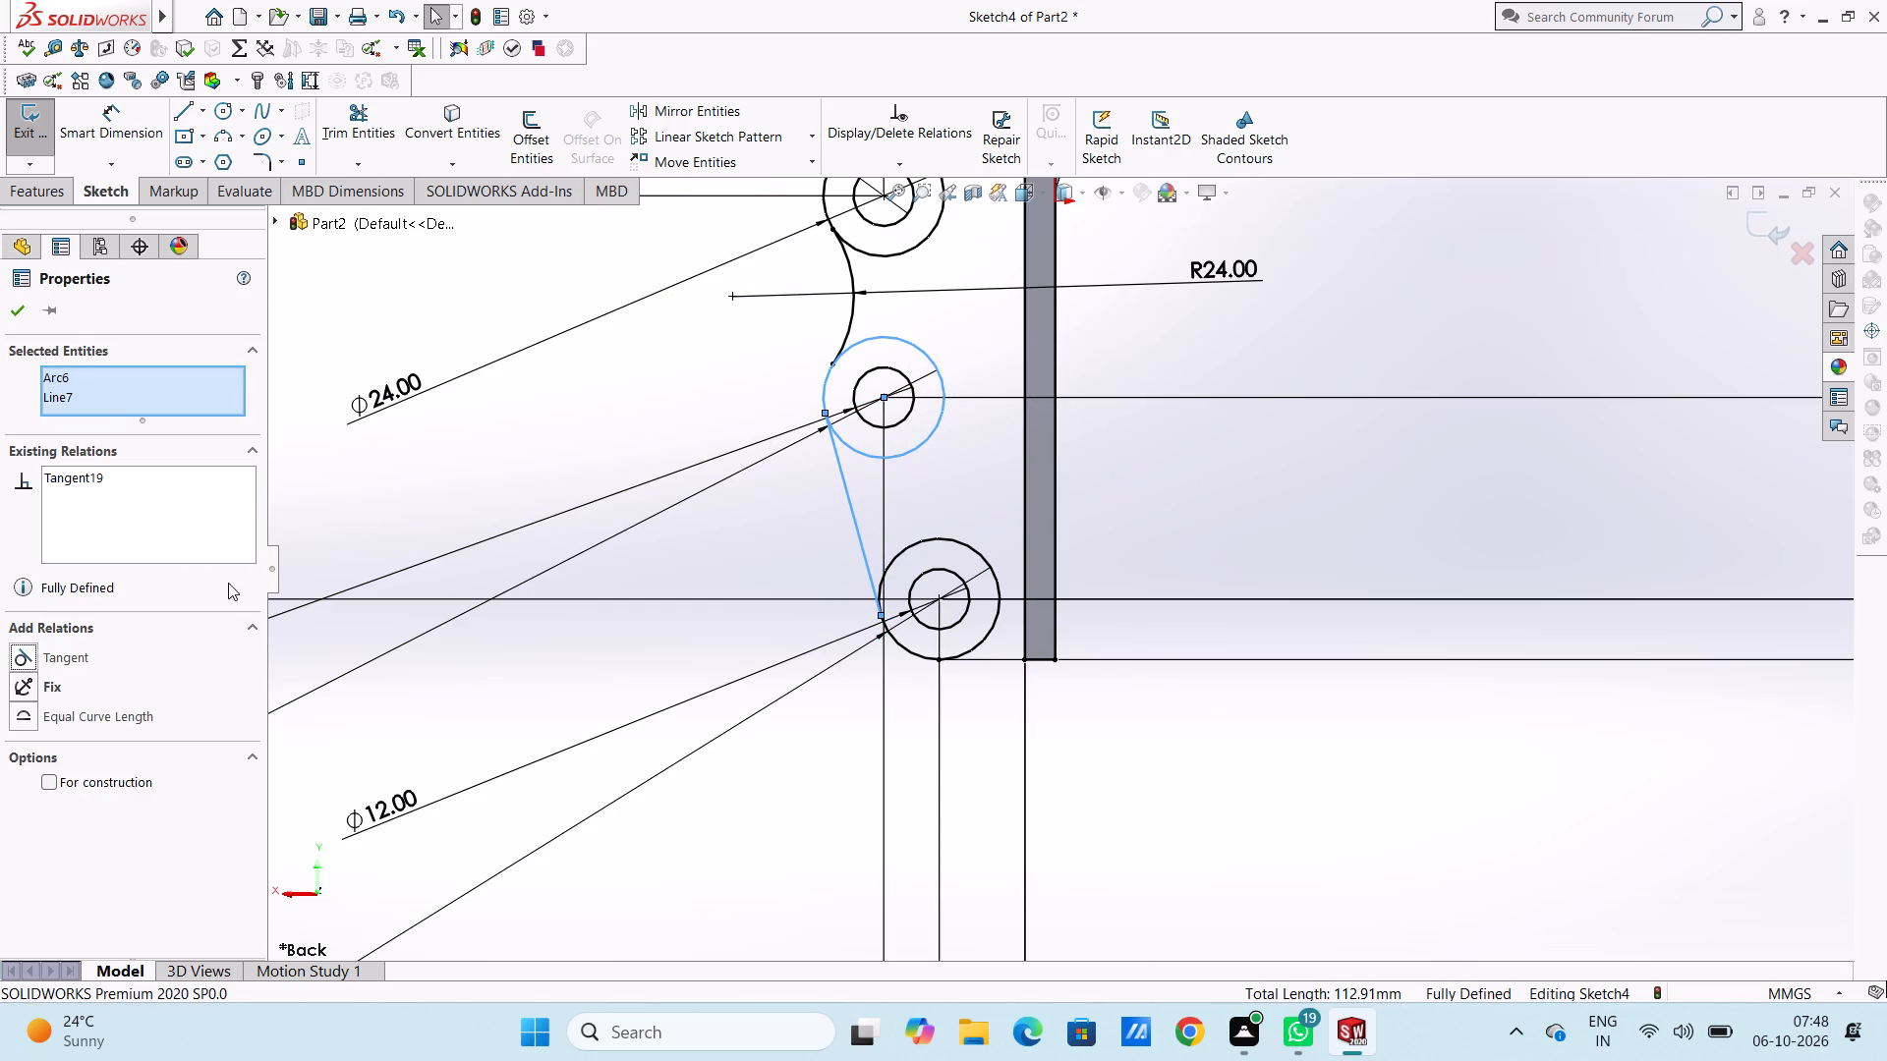
{"action": "left_click", "coordinate": [748, 347]}
Trim the plate-facing portions of the three 24 mm outer circles, using Trim to closest, to leave one continuous outer profile.
{"action": "scroll", "coordinate": [1012, 498], "scroll_direction": "up", "scroll_amount": 5}
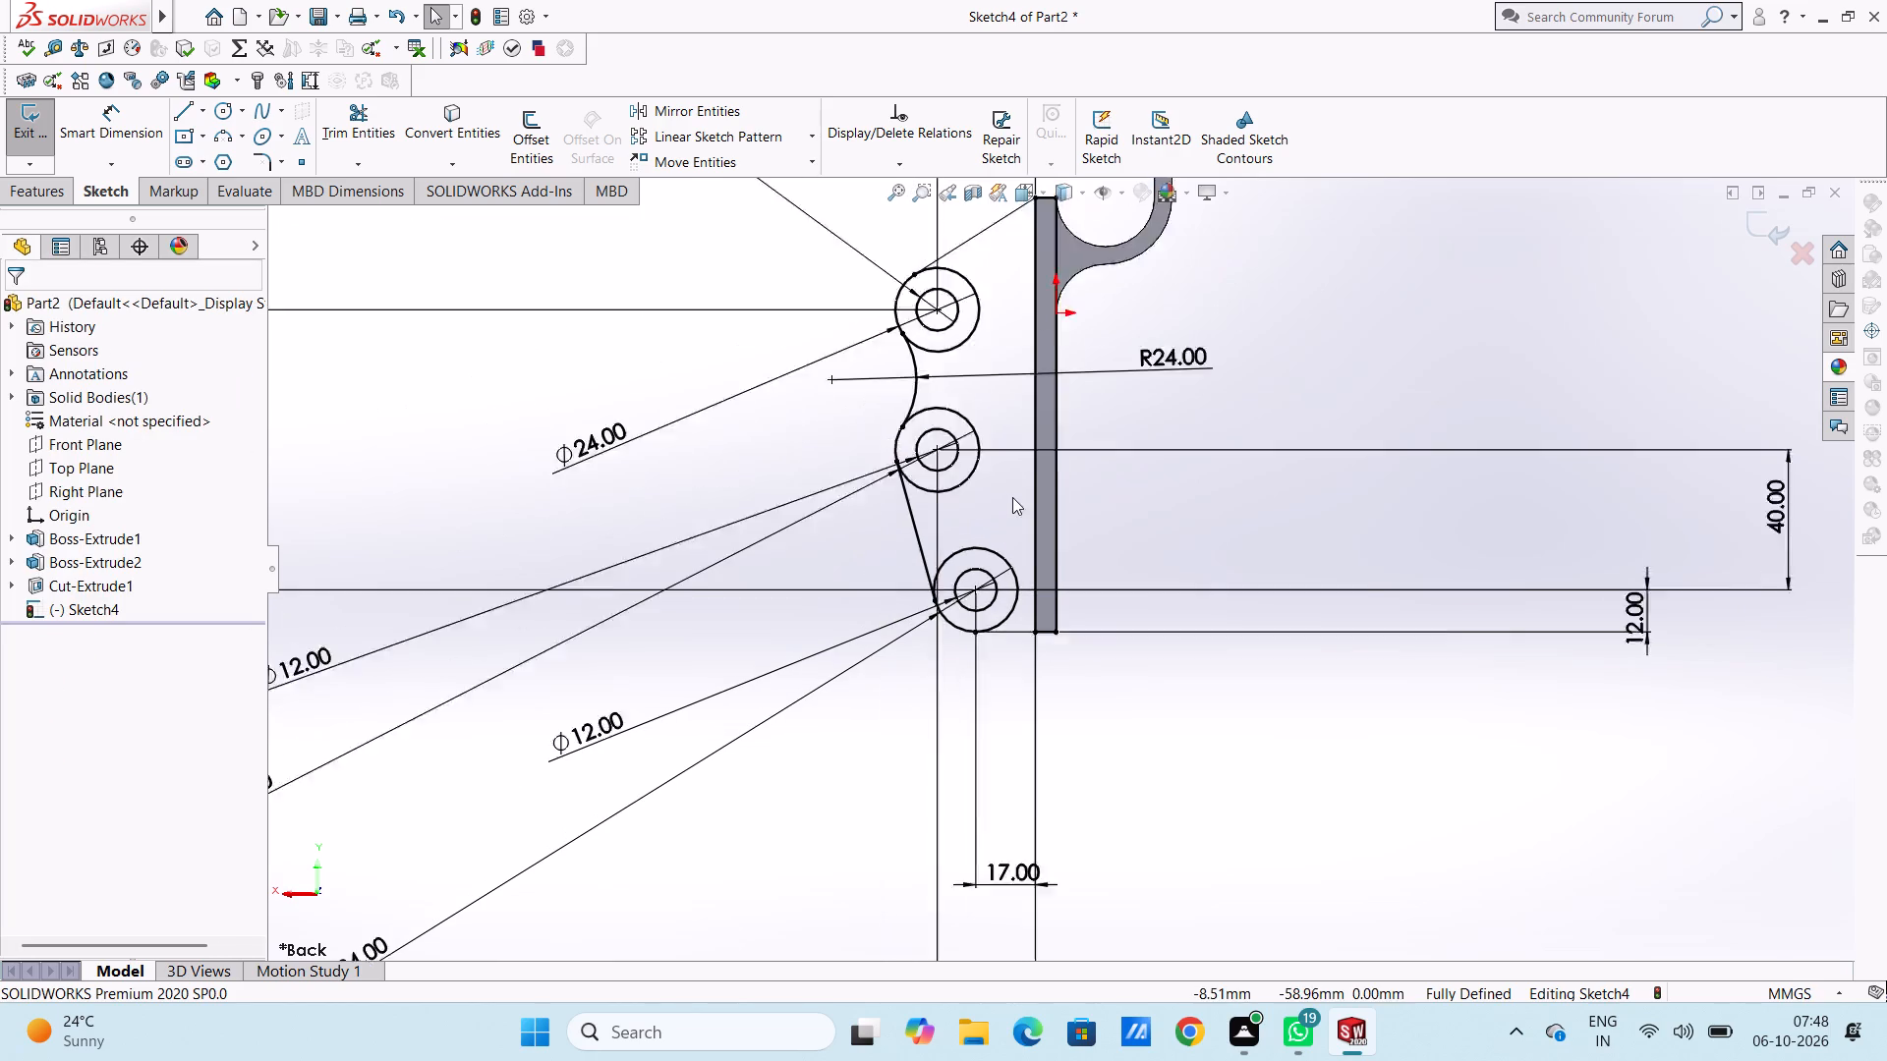
{"action": "scroll", "coordinate": [1217, 284], "scroll_direction": "down", "scroll_amount": 2}
{"action": "scroll", "coordinate": [1210, 296], "scroll_direction": "up", "scroll_amount": 3}
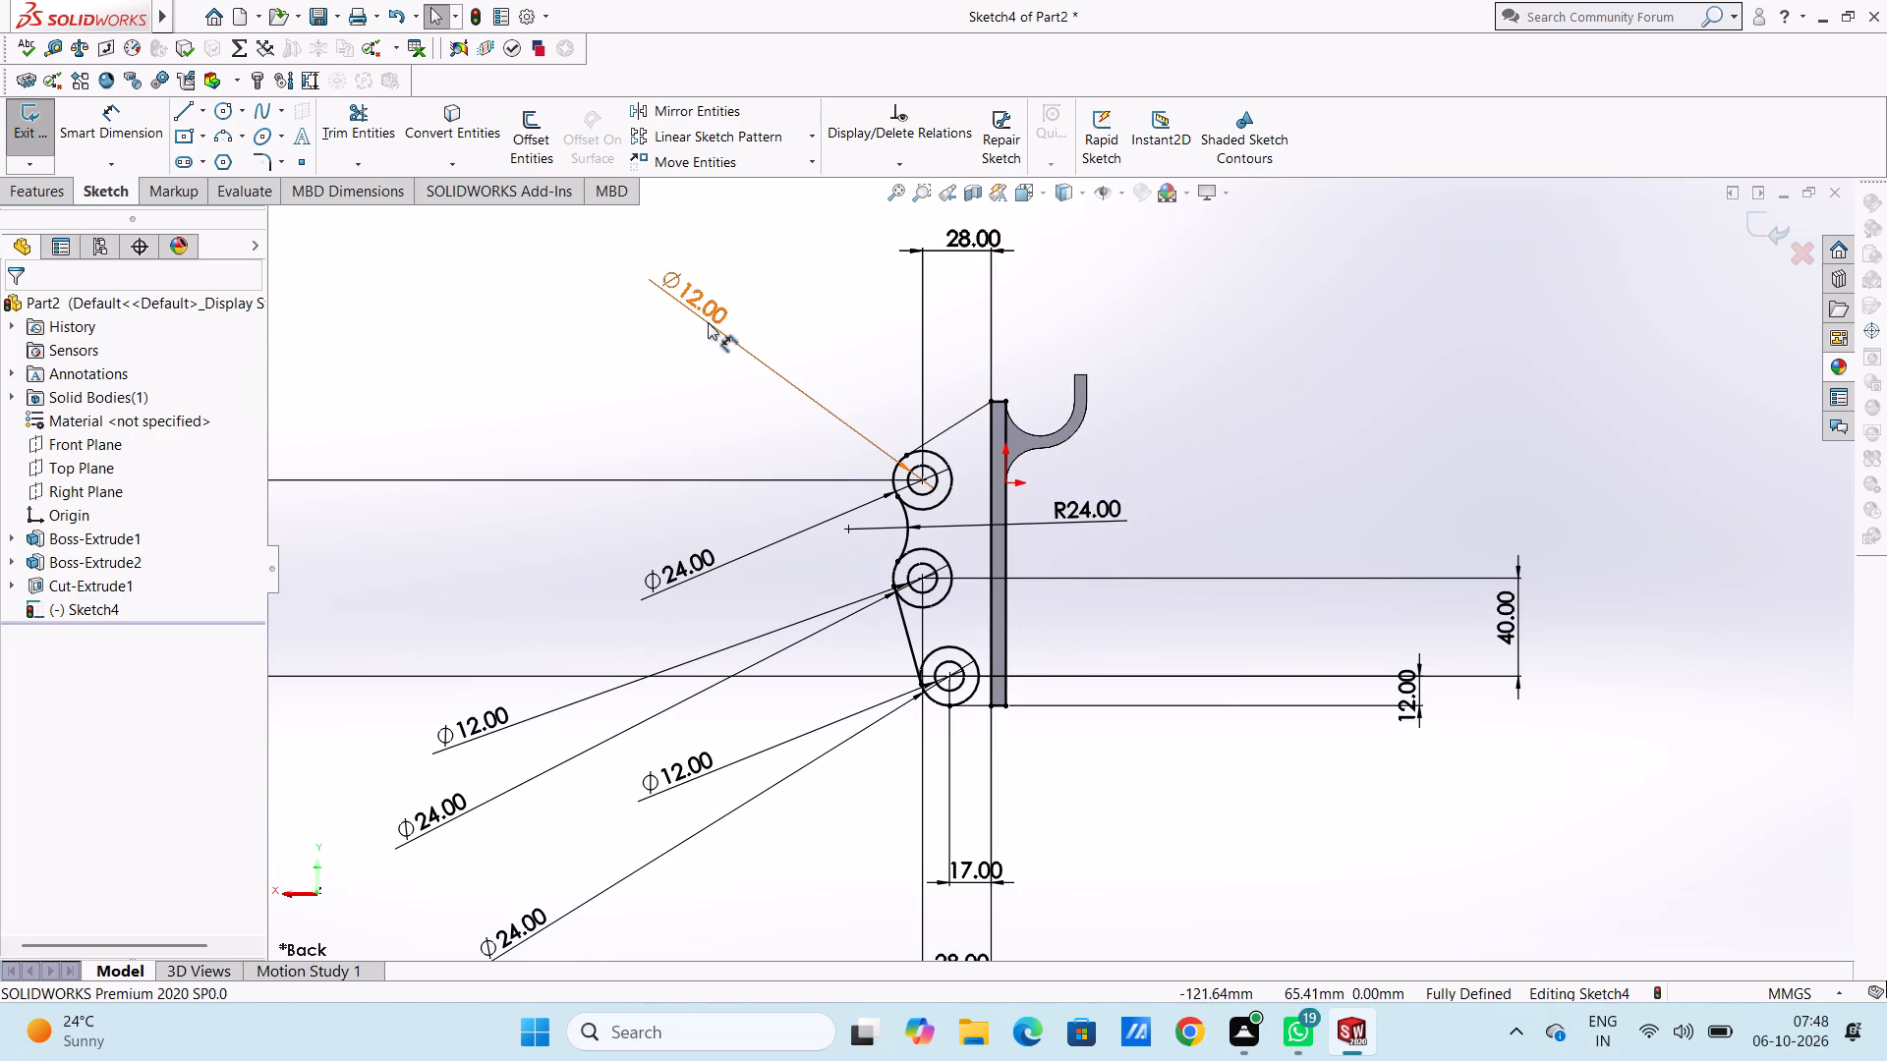
{"action": "left_click", "coordinate": [371, 129]}
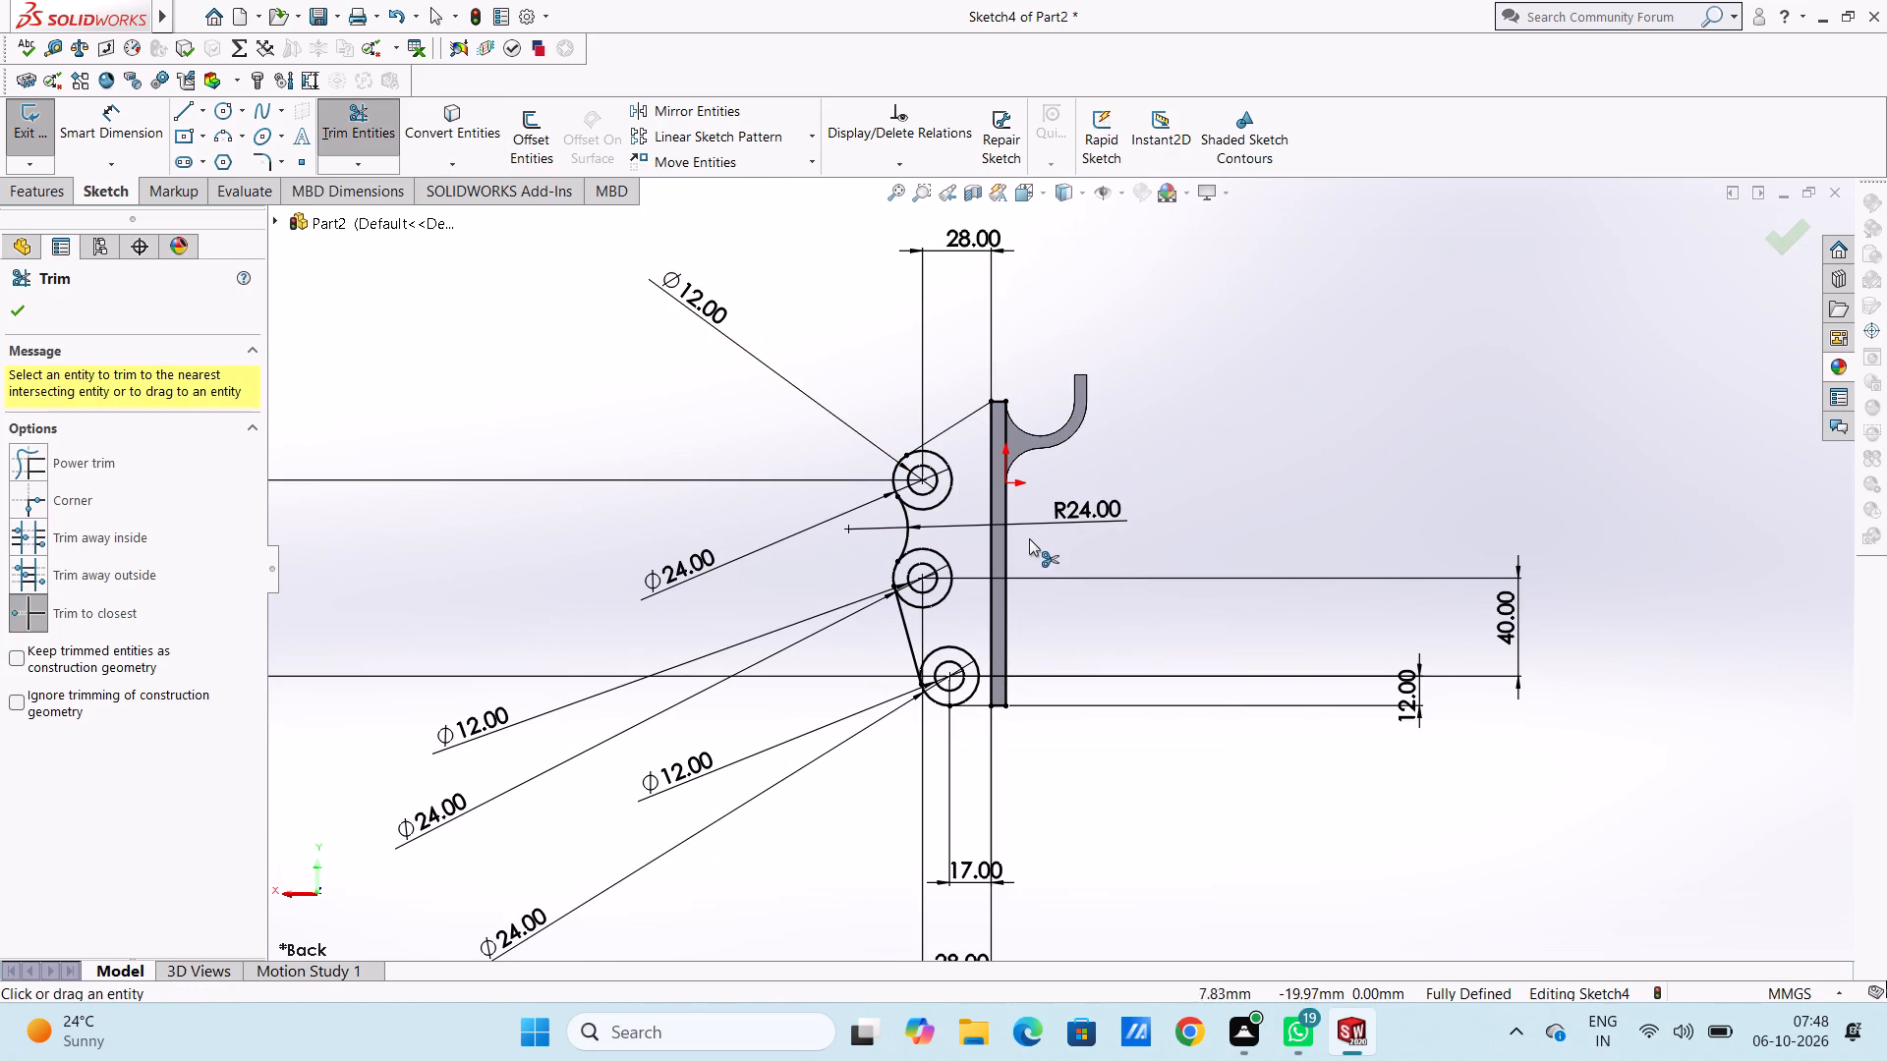
{"action": "scroll", "coordinate": [1029, 538], "scroll_direction": "down", "scroll_amount": 3}
{"action": "scroll", "coordinate": [857, 521], "scroll_direction": "down", "scroll_amount": 2}
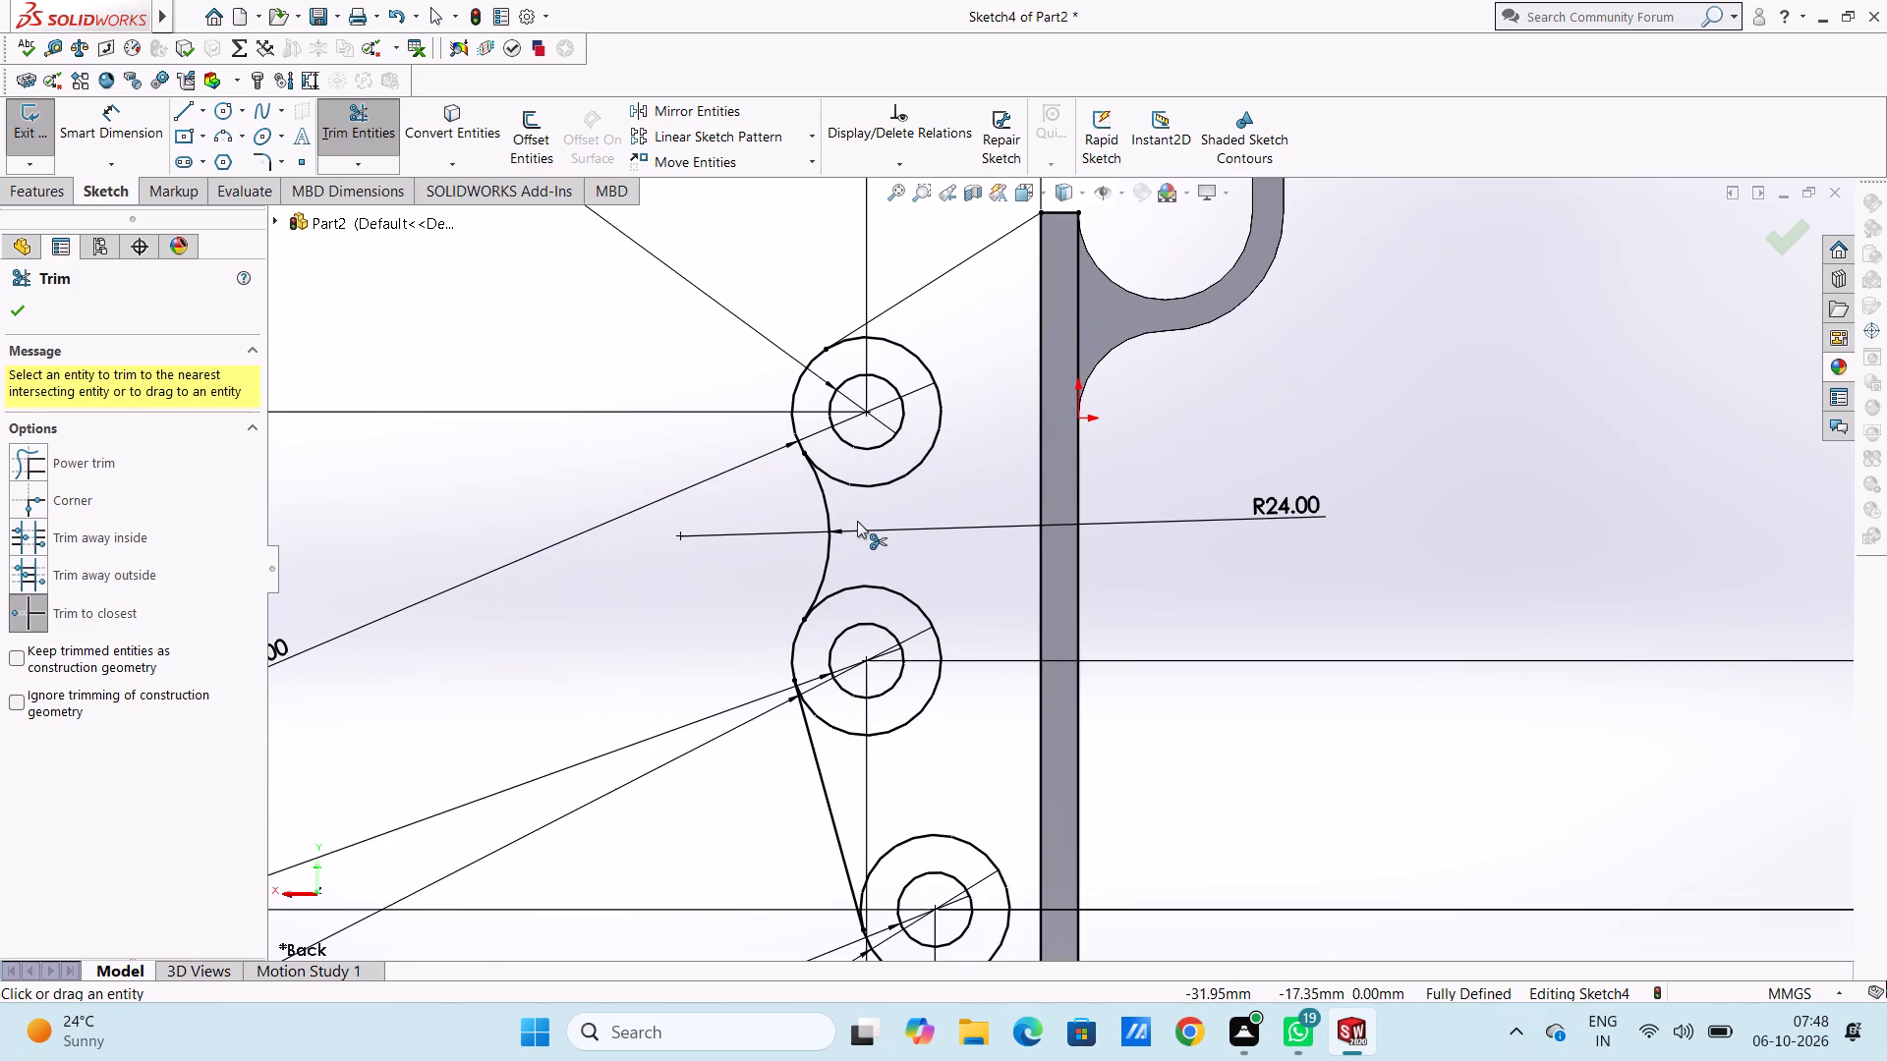
{"action": "left_click", "coordinate": [908, 466]}
{"action": "left_click", "coordinate": [910, 468]}
{"action": "left_click", "coordinate": [910, 468]}
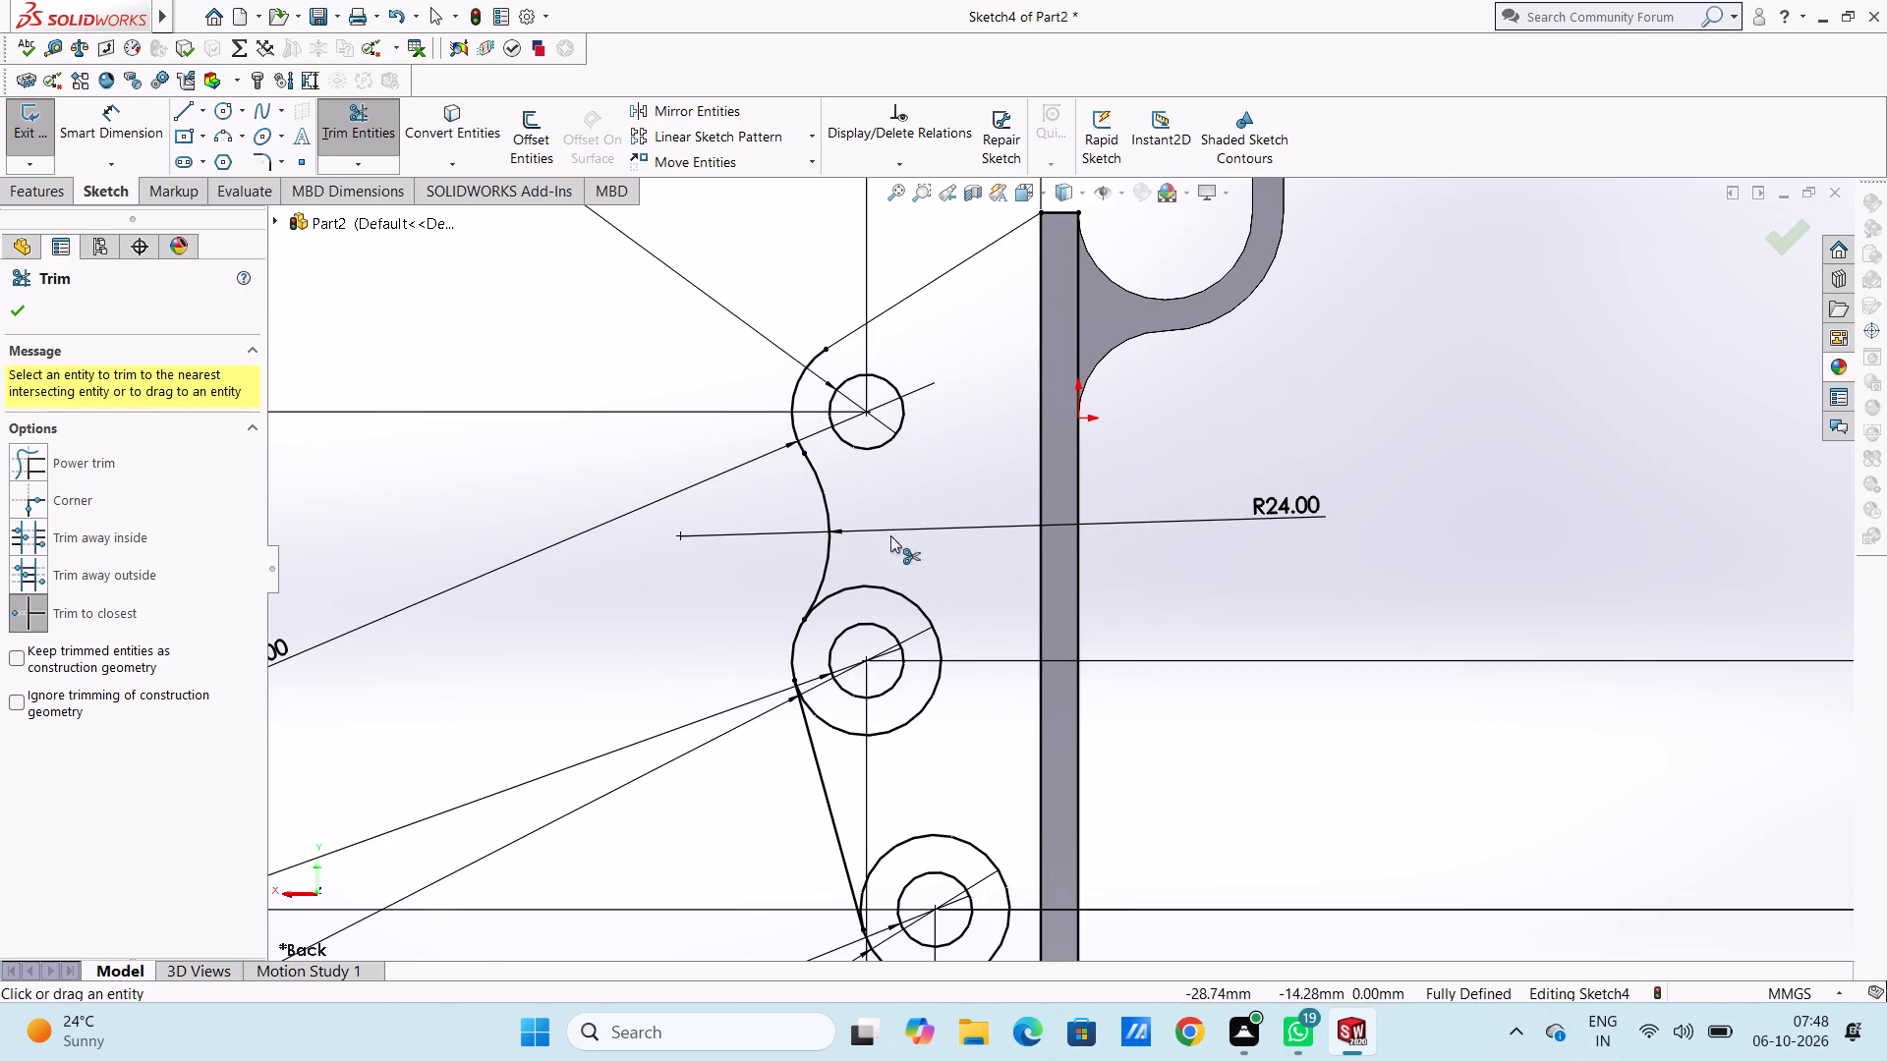
{"action": "left_click", "coordinate": [910, 594]}
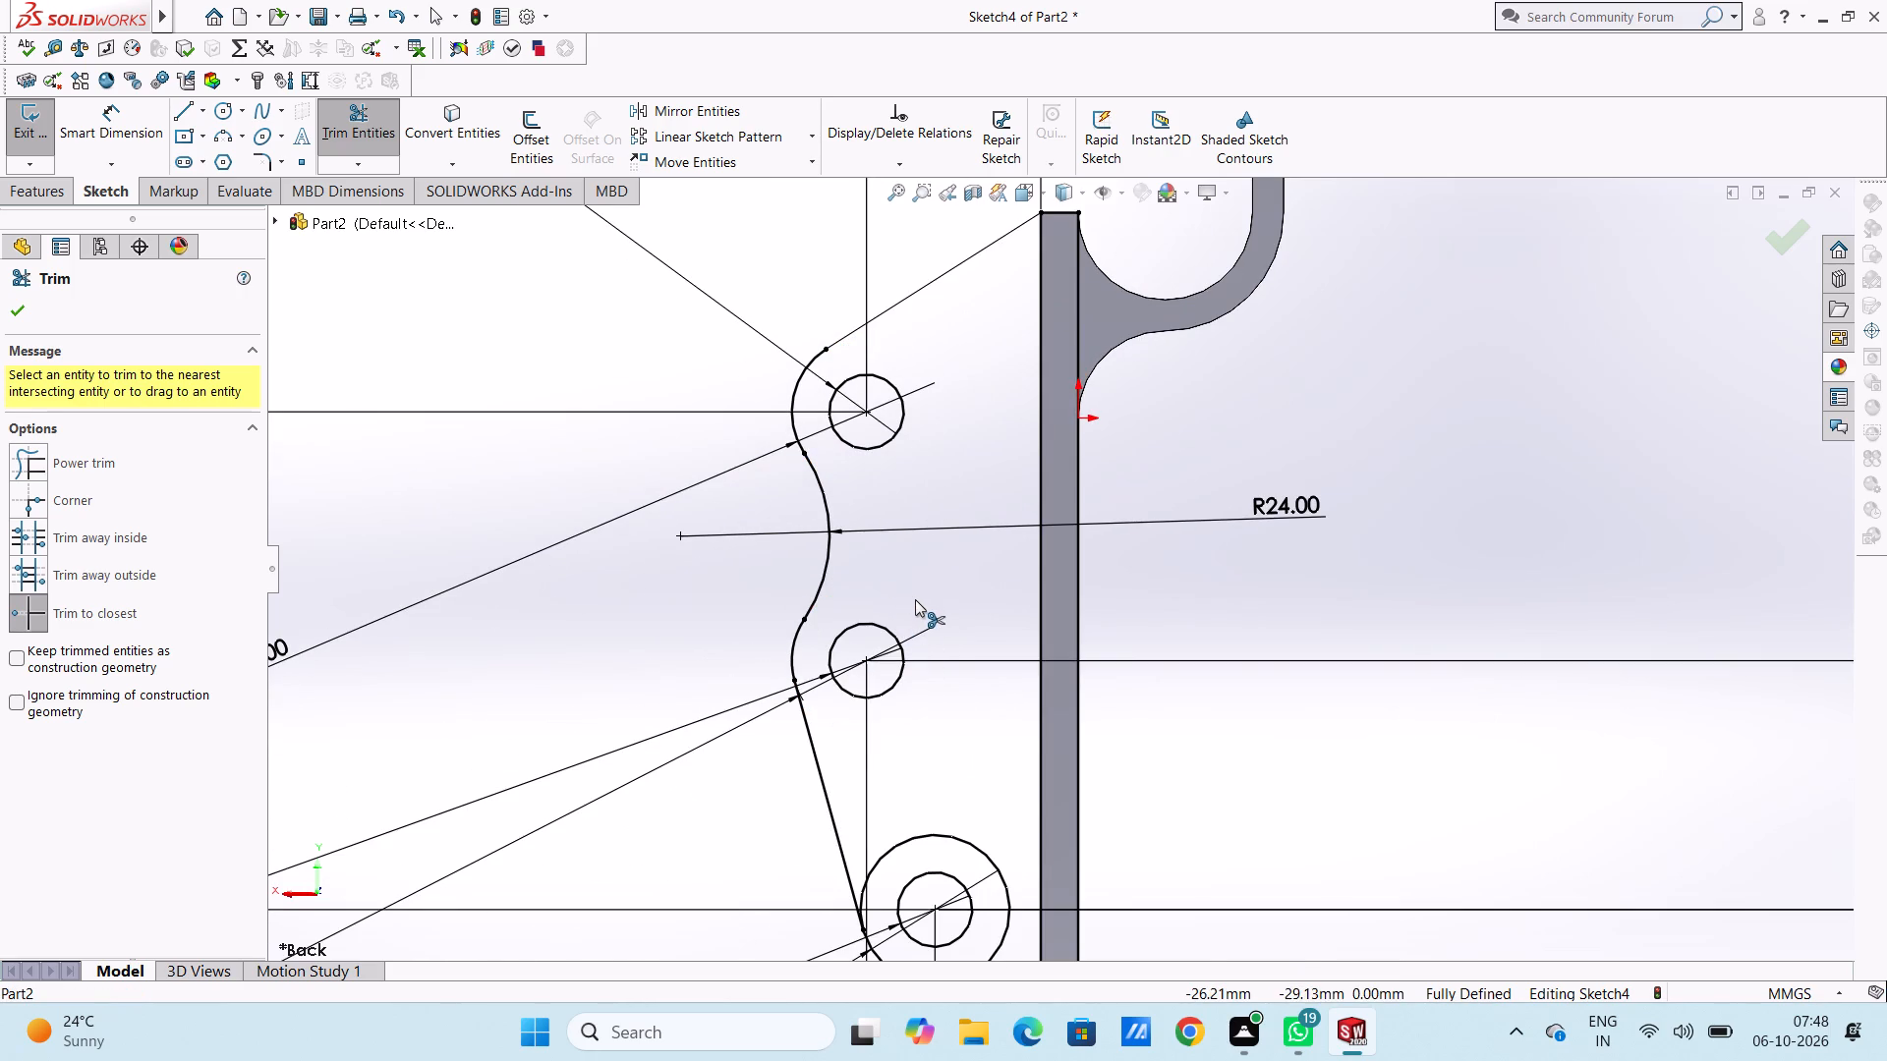
{"action": "scroll", "coordinate": [915, 599], "scroll_direction": "up", "scroll_amount": 5}
{"action": "left_click", "coordinate": [1002, 696]}
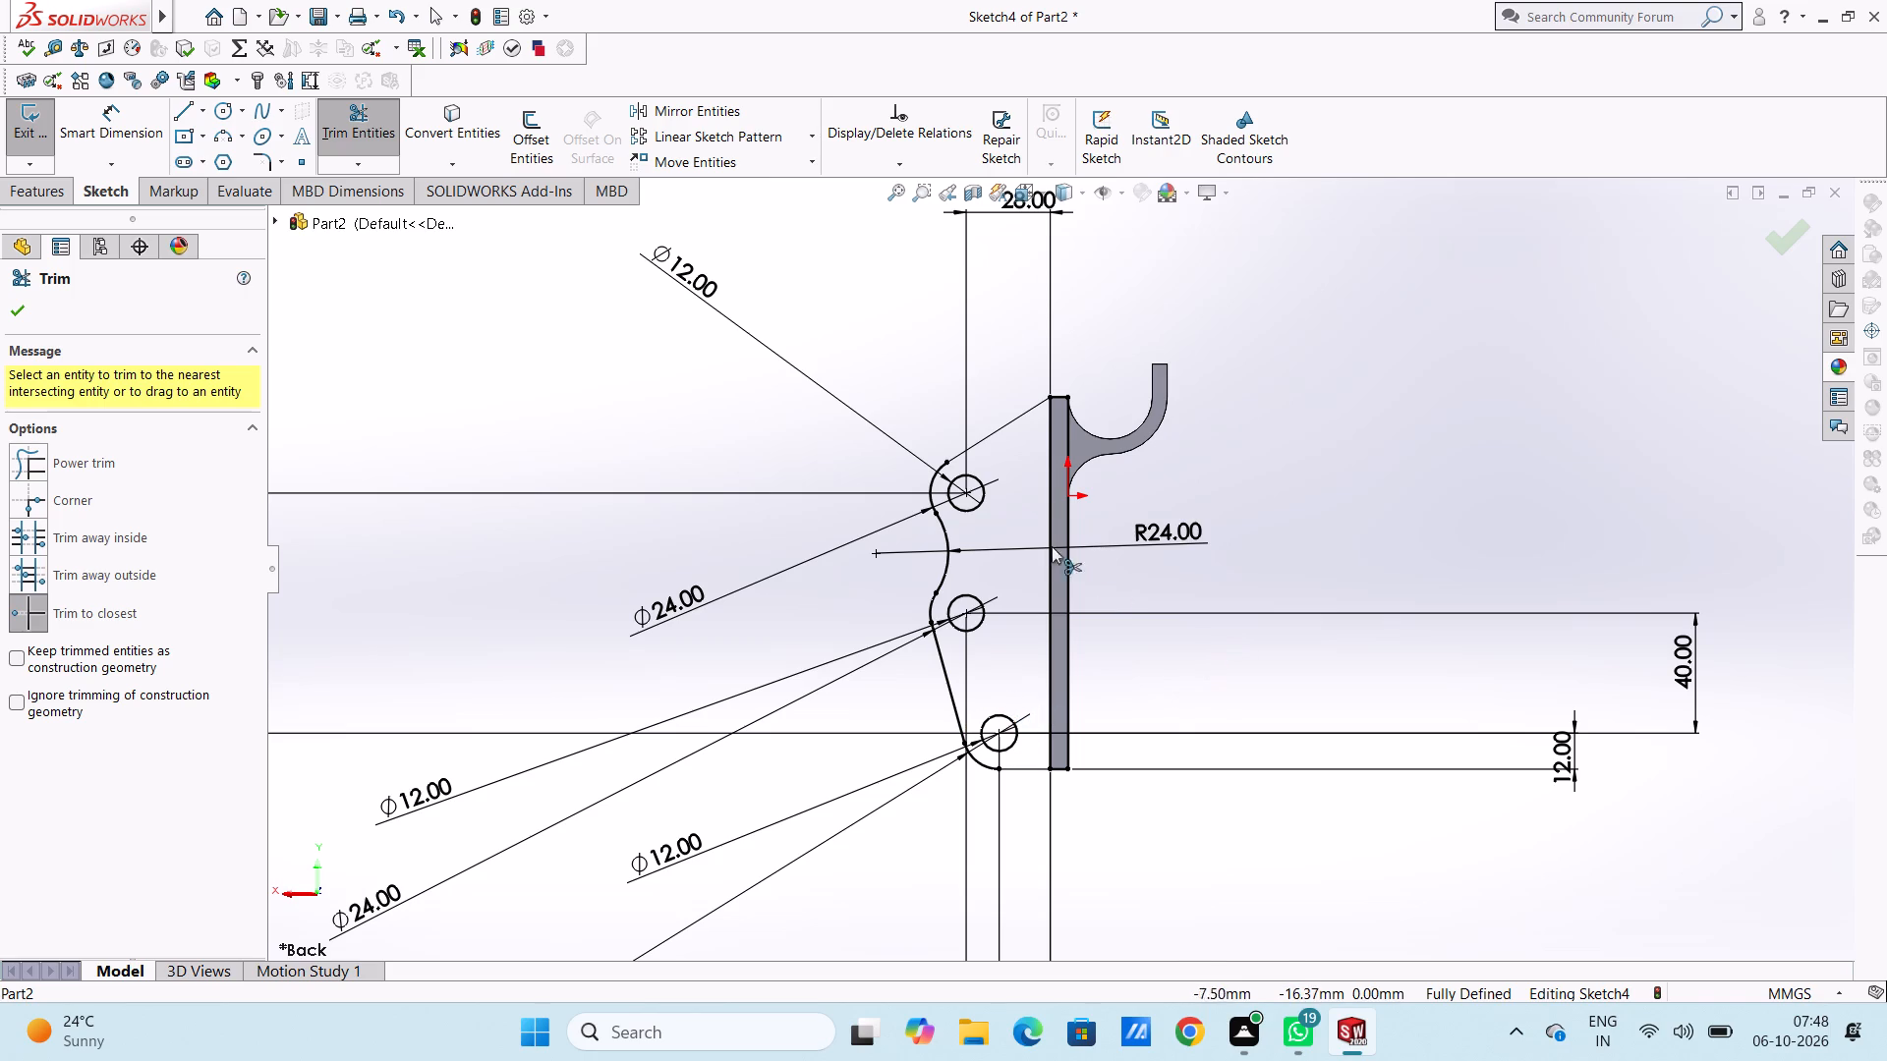
{"action": "middle_click_drag", "start_coordinate": [1315, 528], "coordinate": [1381, 568]}
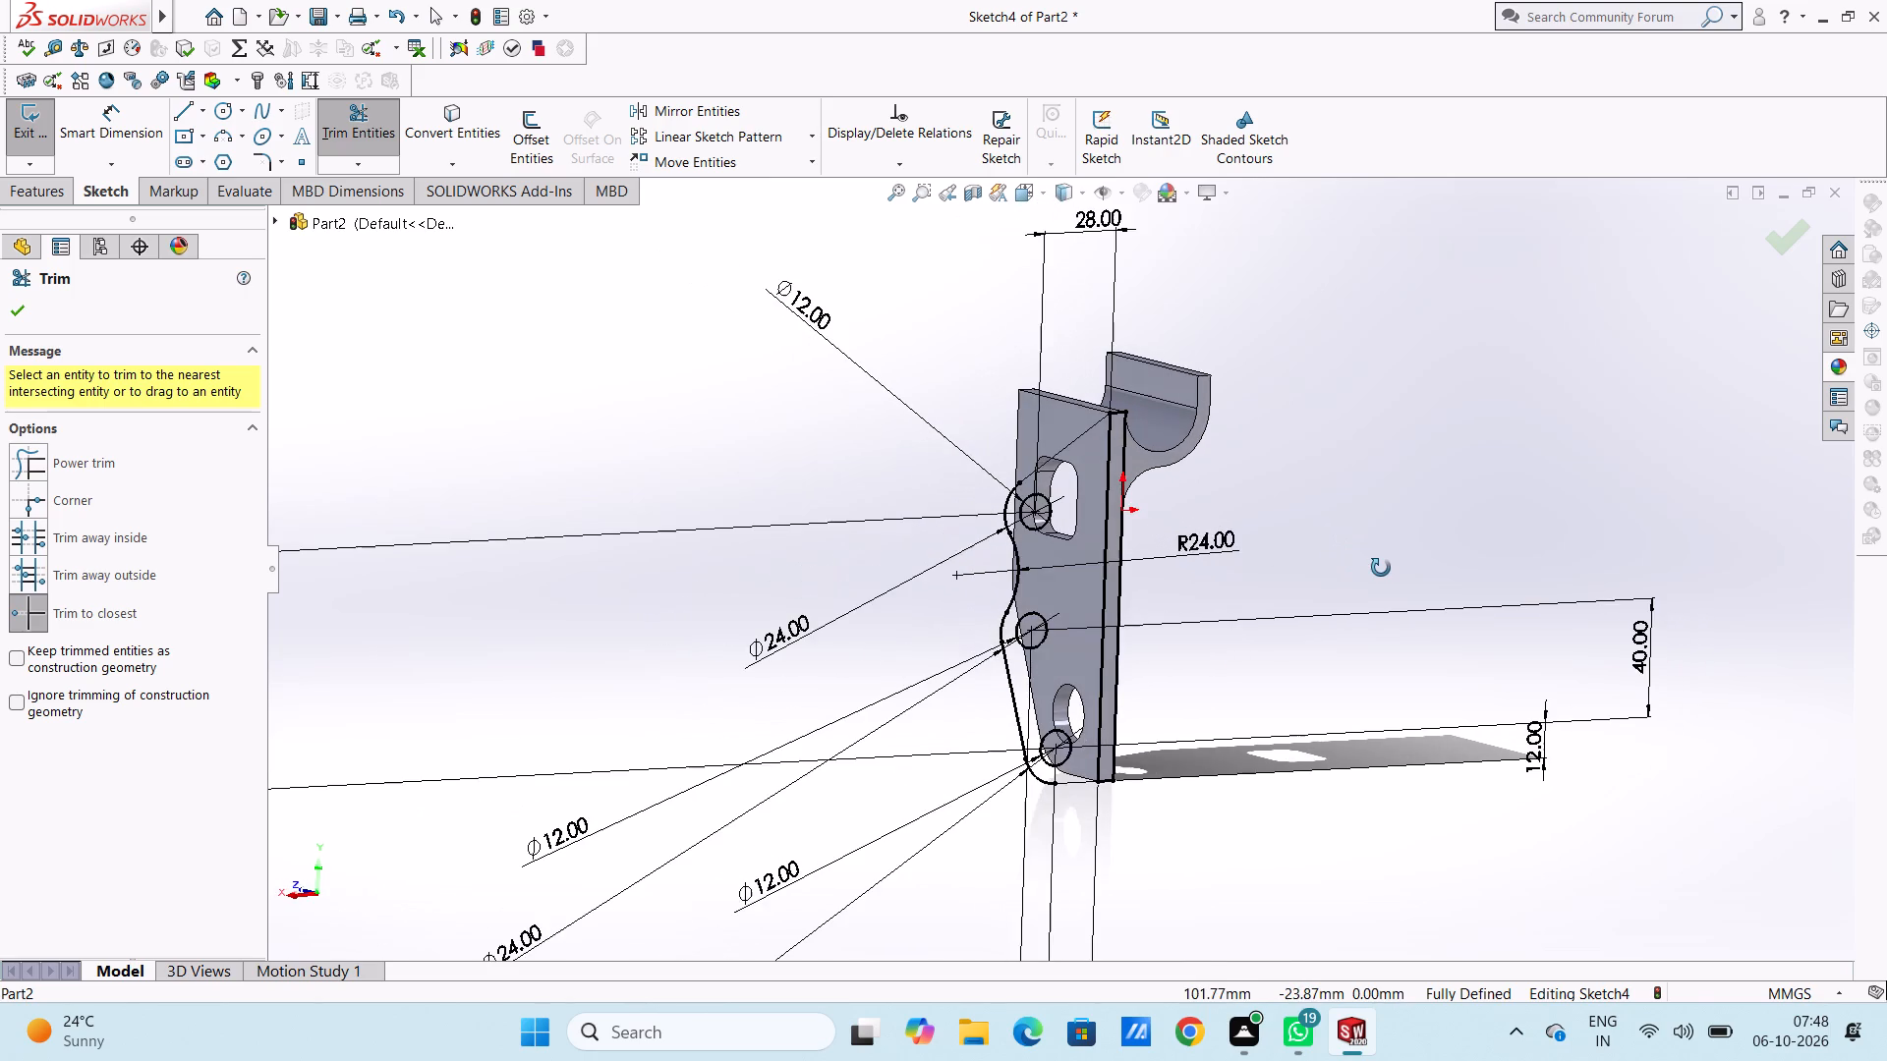
{"action": "middle_click_drag", "start_coordinate": [1381, 568], "coordinate": [1308, 542]}
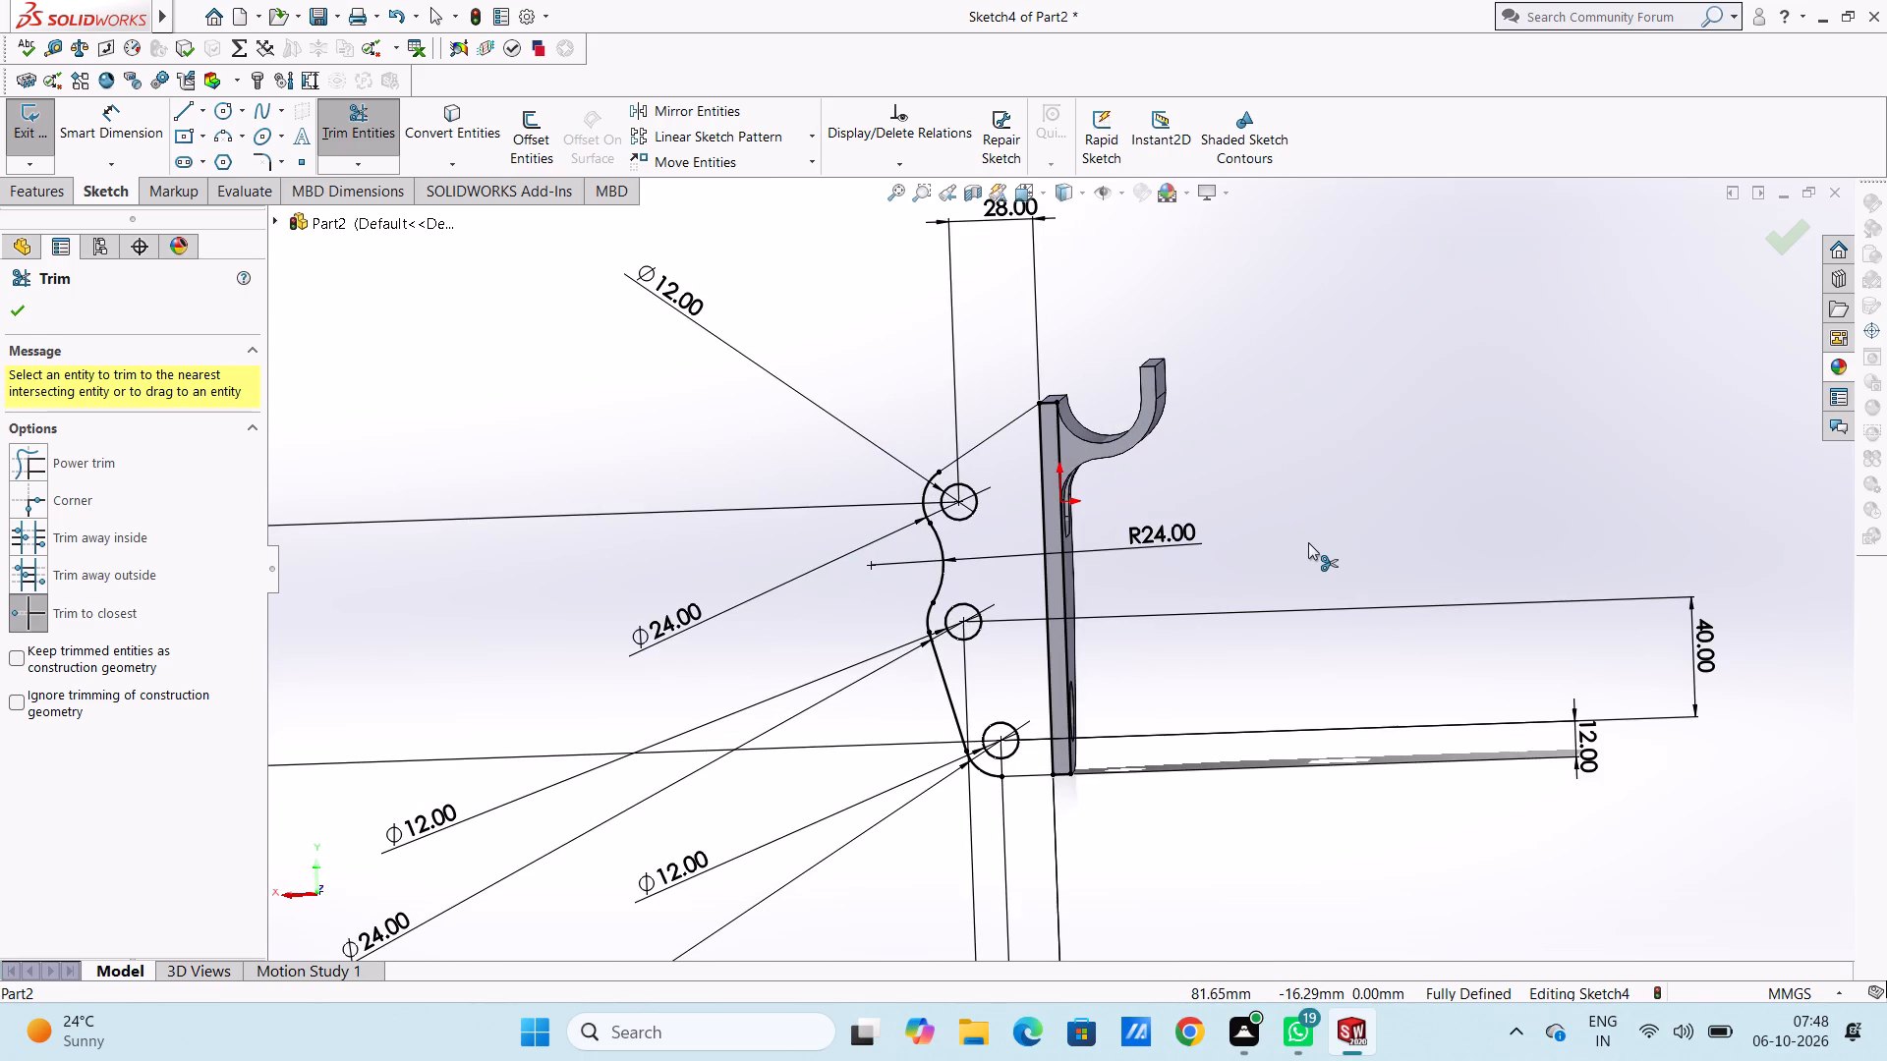
{"action": "key", "text": "Escape"}
Extrude the holed profile region and the plate-edge strip as a 6 mm blind boss in the reversed direction, merging the result.
{"action": "middle_click_drag", "start_coordinate": [1309, 542], "coordinate": [1381, 537]}
{"action": "scroll", "coordinate": [1086, 866], "scroll_direction": "down", "scroll_amount": 2}
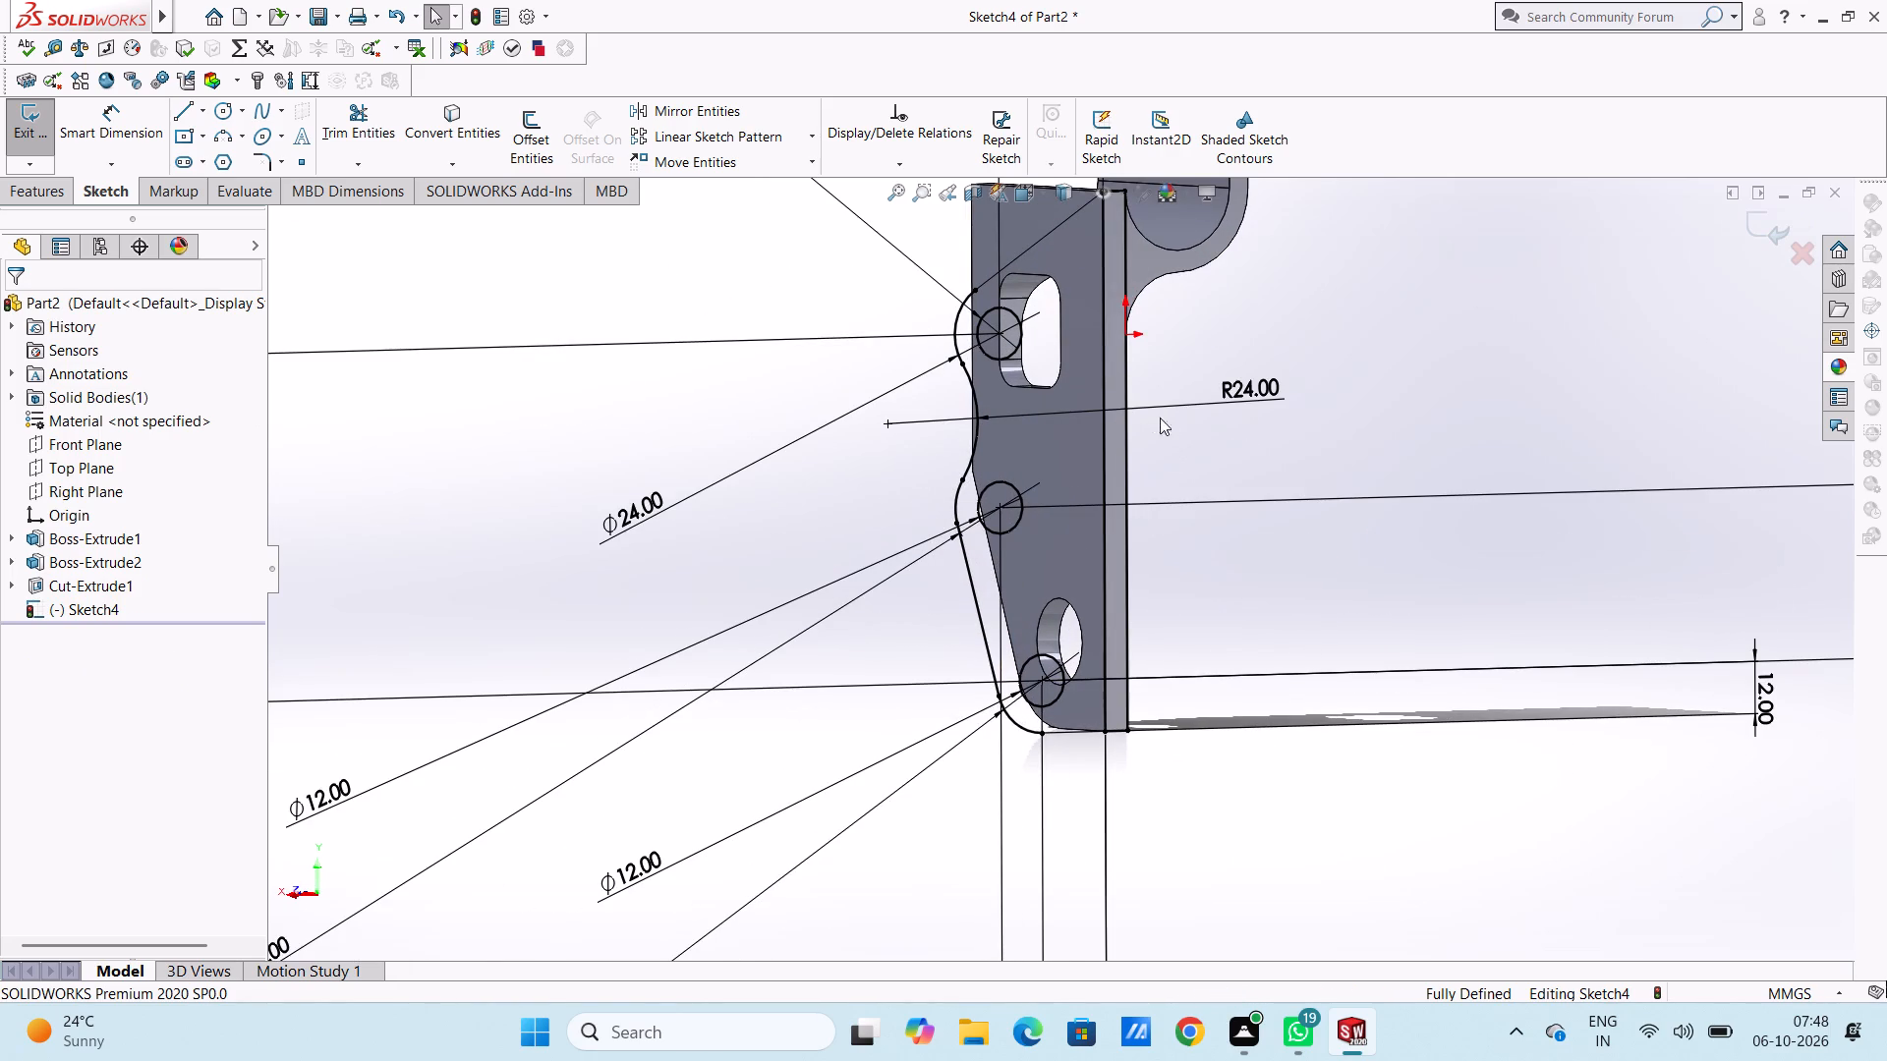
{"action": "left_click", "coordinate": [55, 189]}
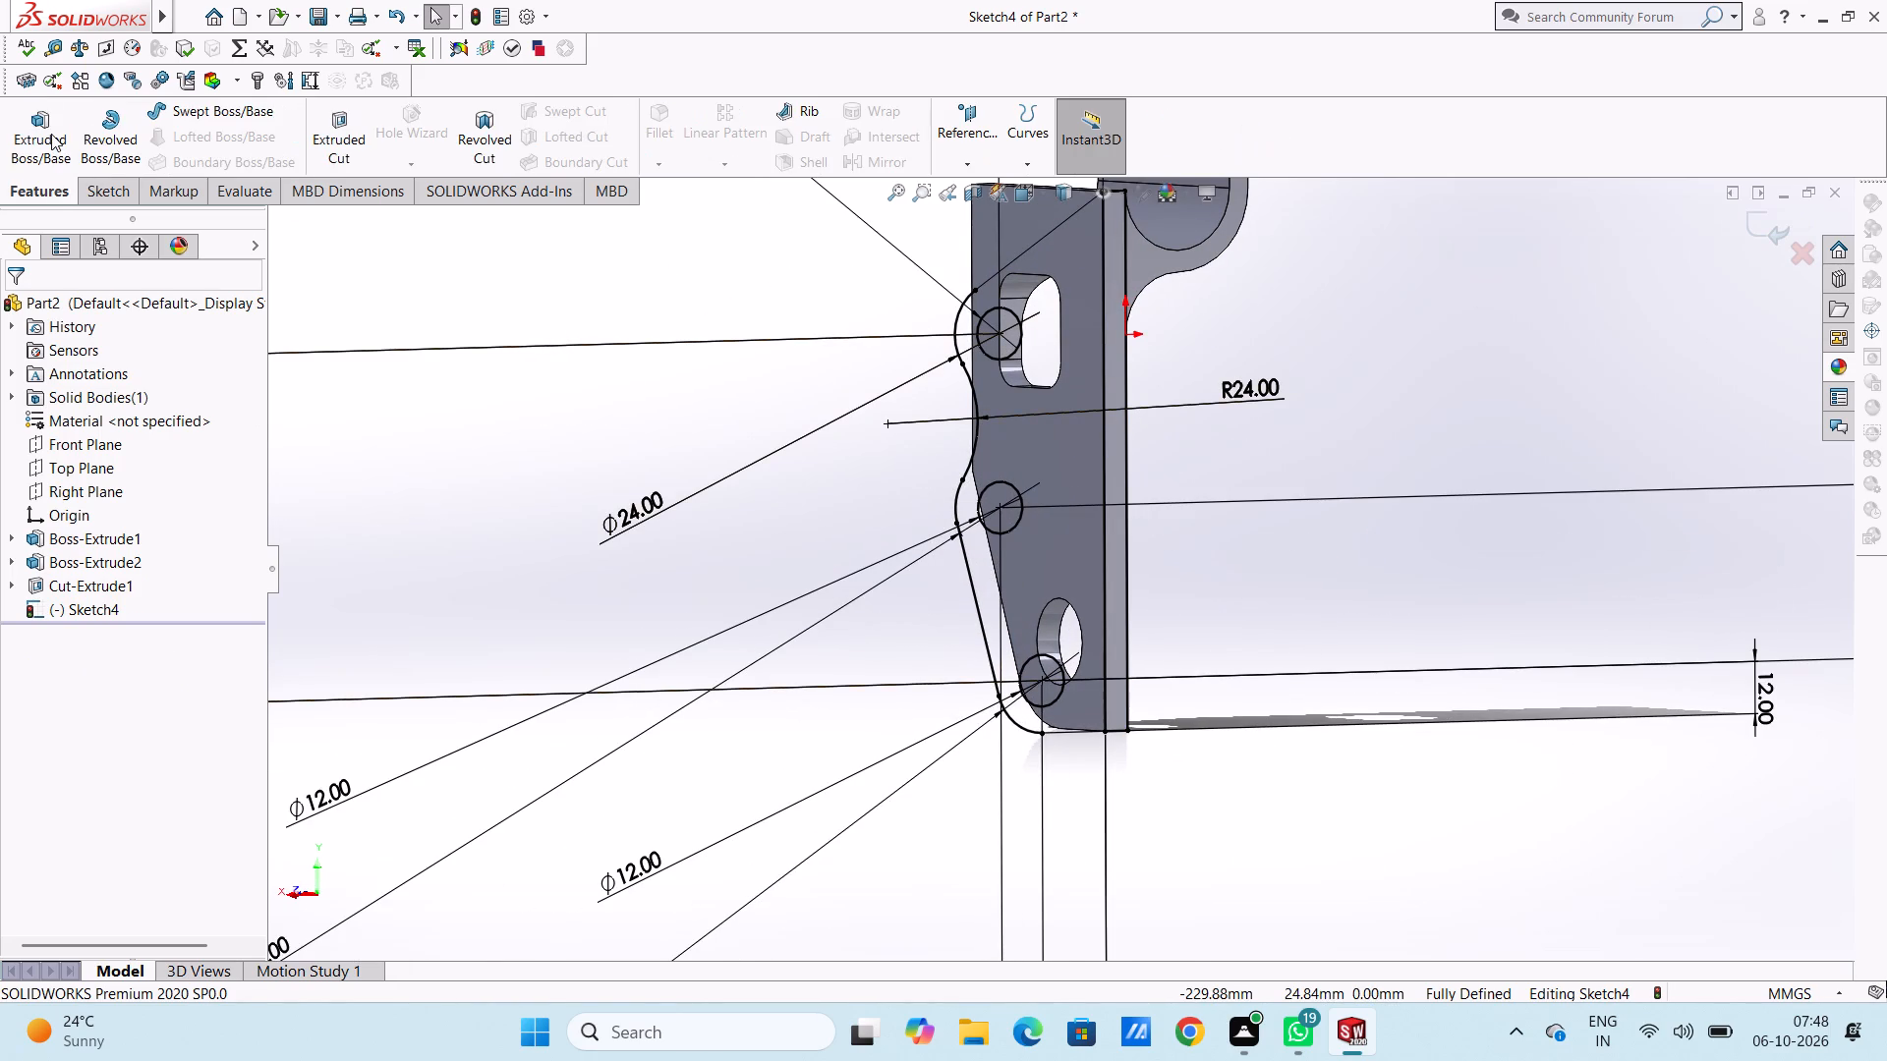
{"action": "left_click", "coordinate": [51, 134]}
{"action": "left_click", "coordinate": [1076, 358]}
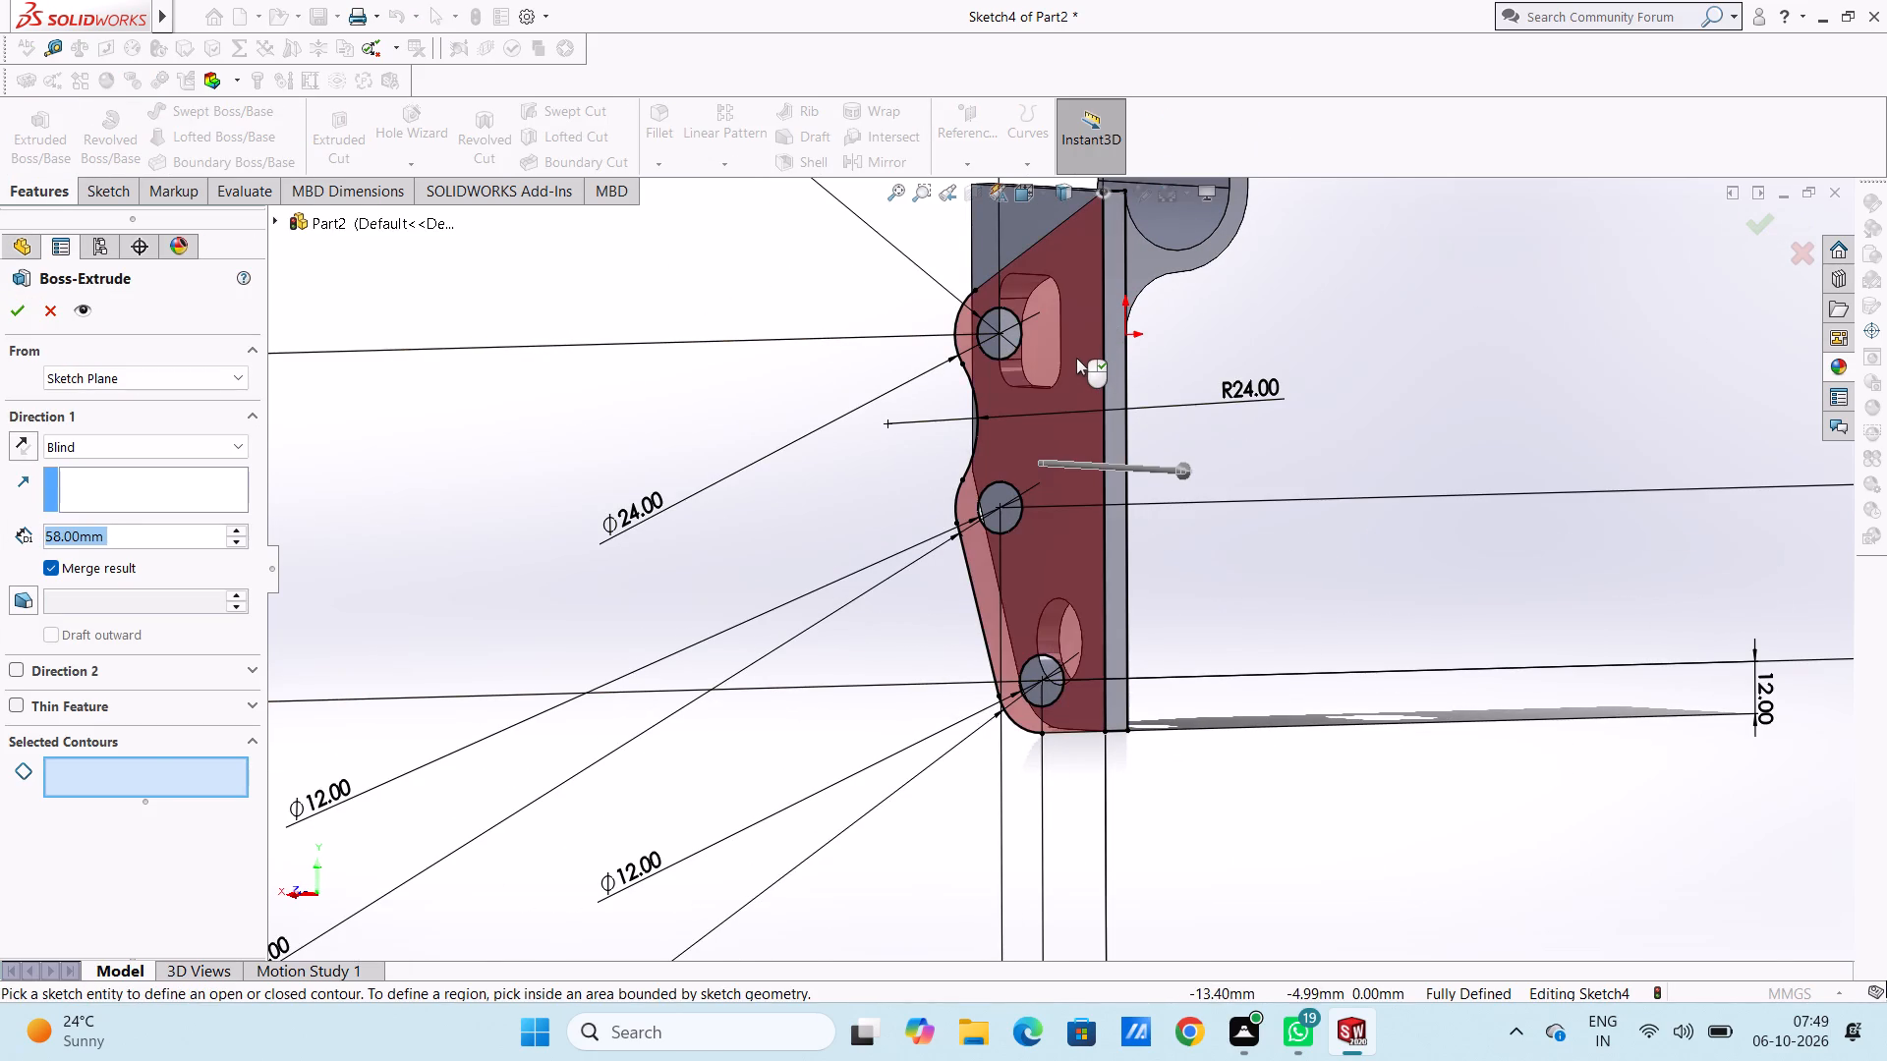
{"action": "middle_click_drag", "start_coordinate": [1359, 339], "coordinate": [1283, 474]}
{"action": "left_click", "coordinate": [1018, 383]}
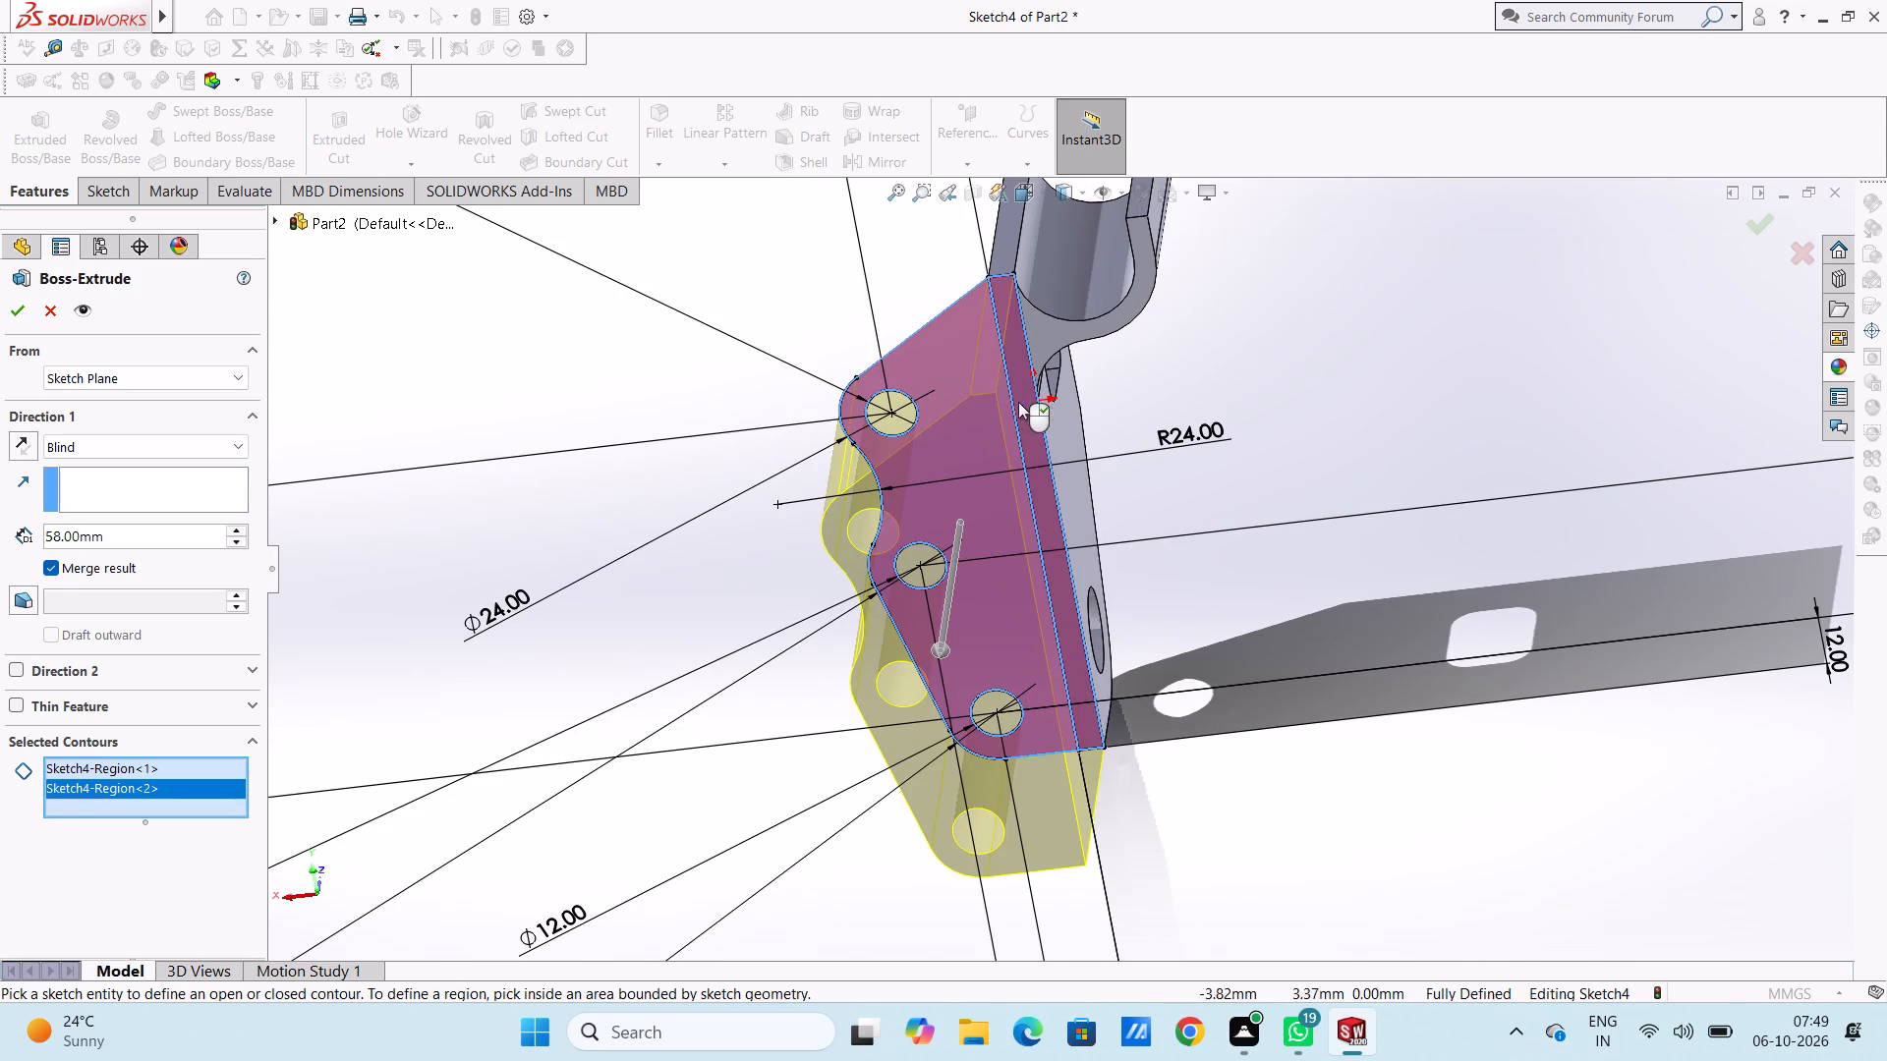
{"action": "middle_click_drag", "start_coordinate": [498, 363], "coordinate": [749, 442]}
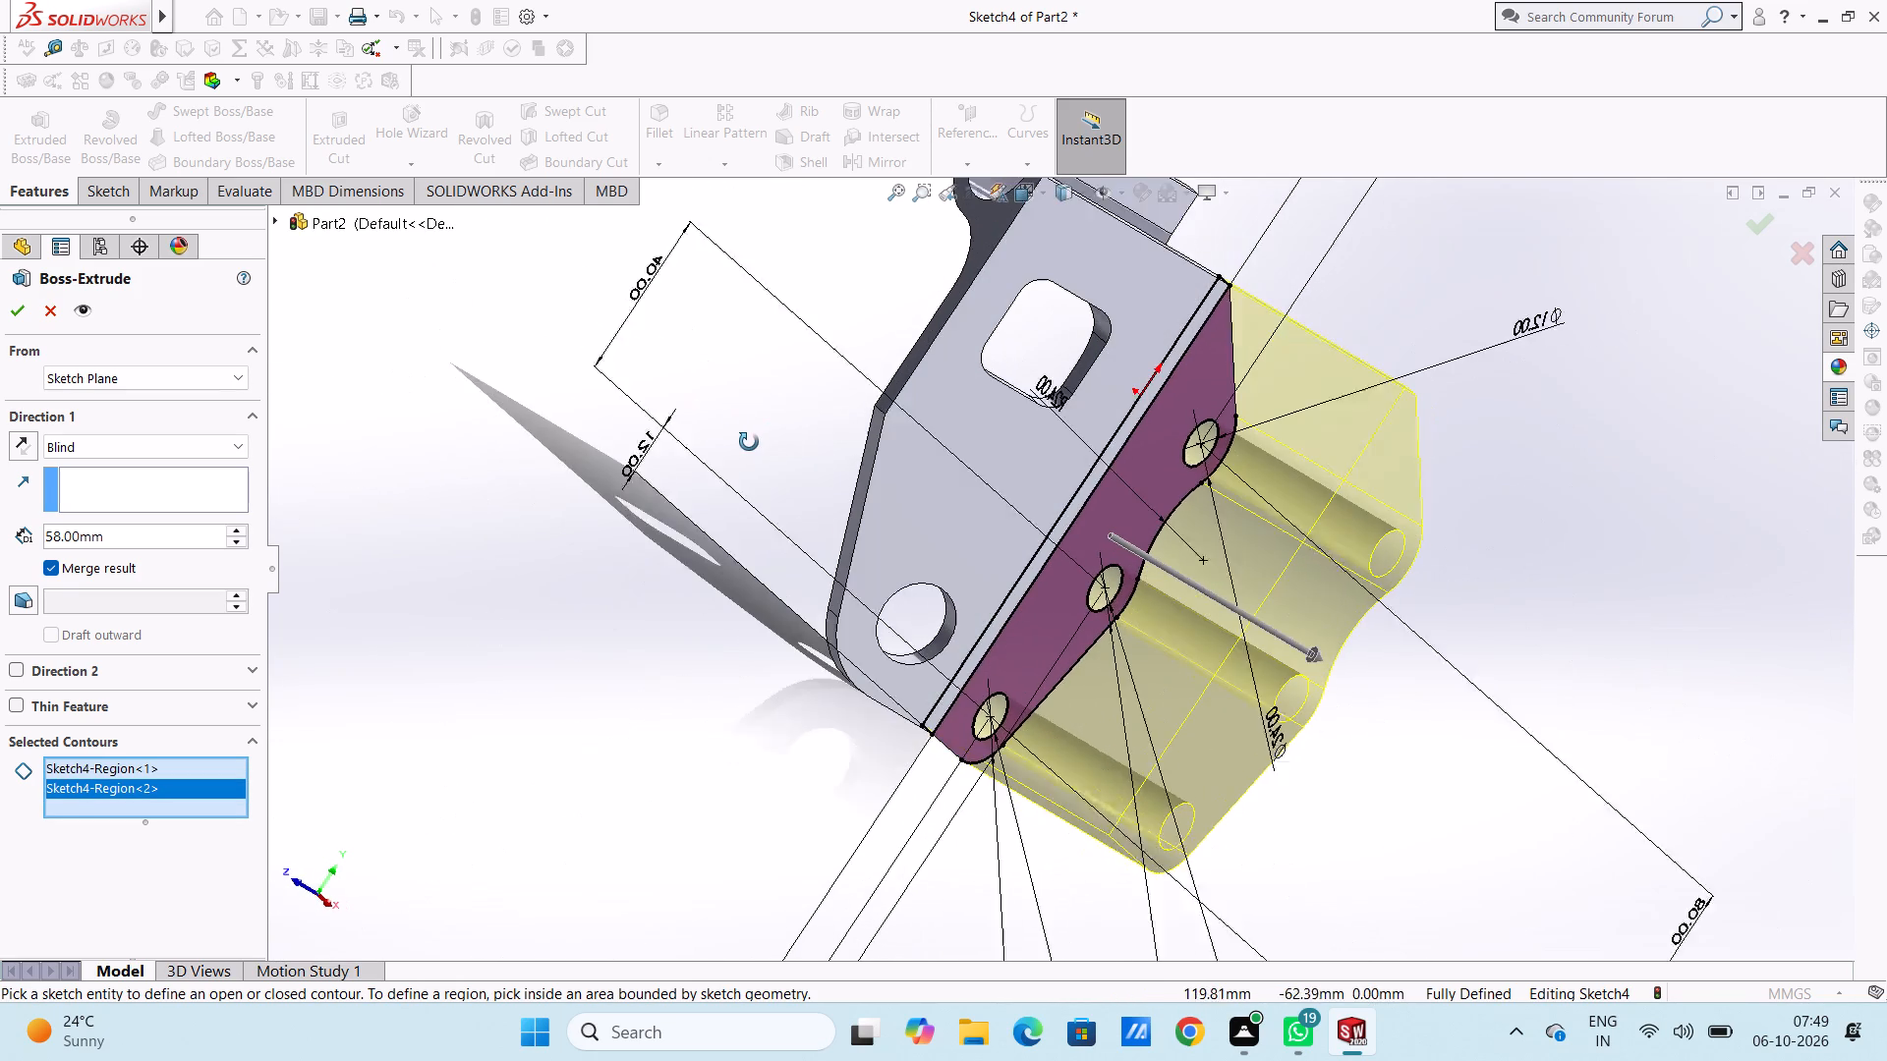
{"action": "middle_click_drag", "start_coordinate": [749, 442], "coordinate": [747, 443]}
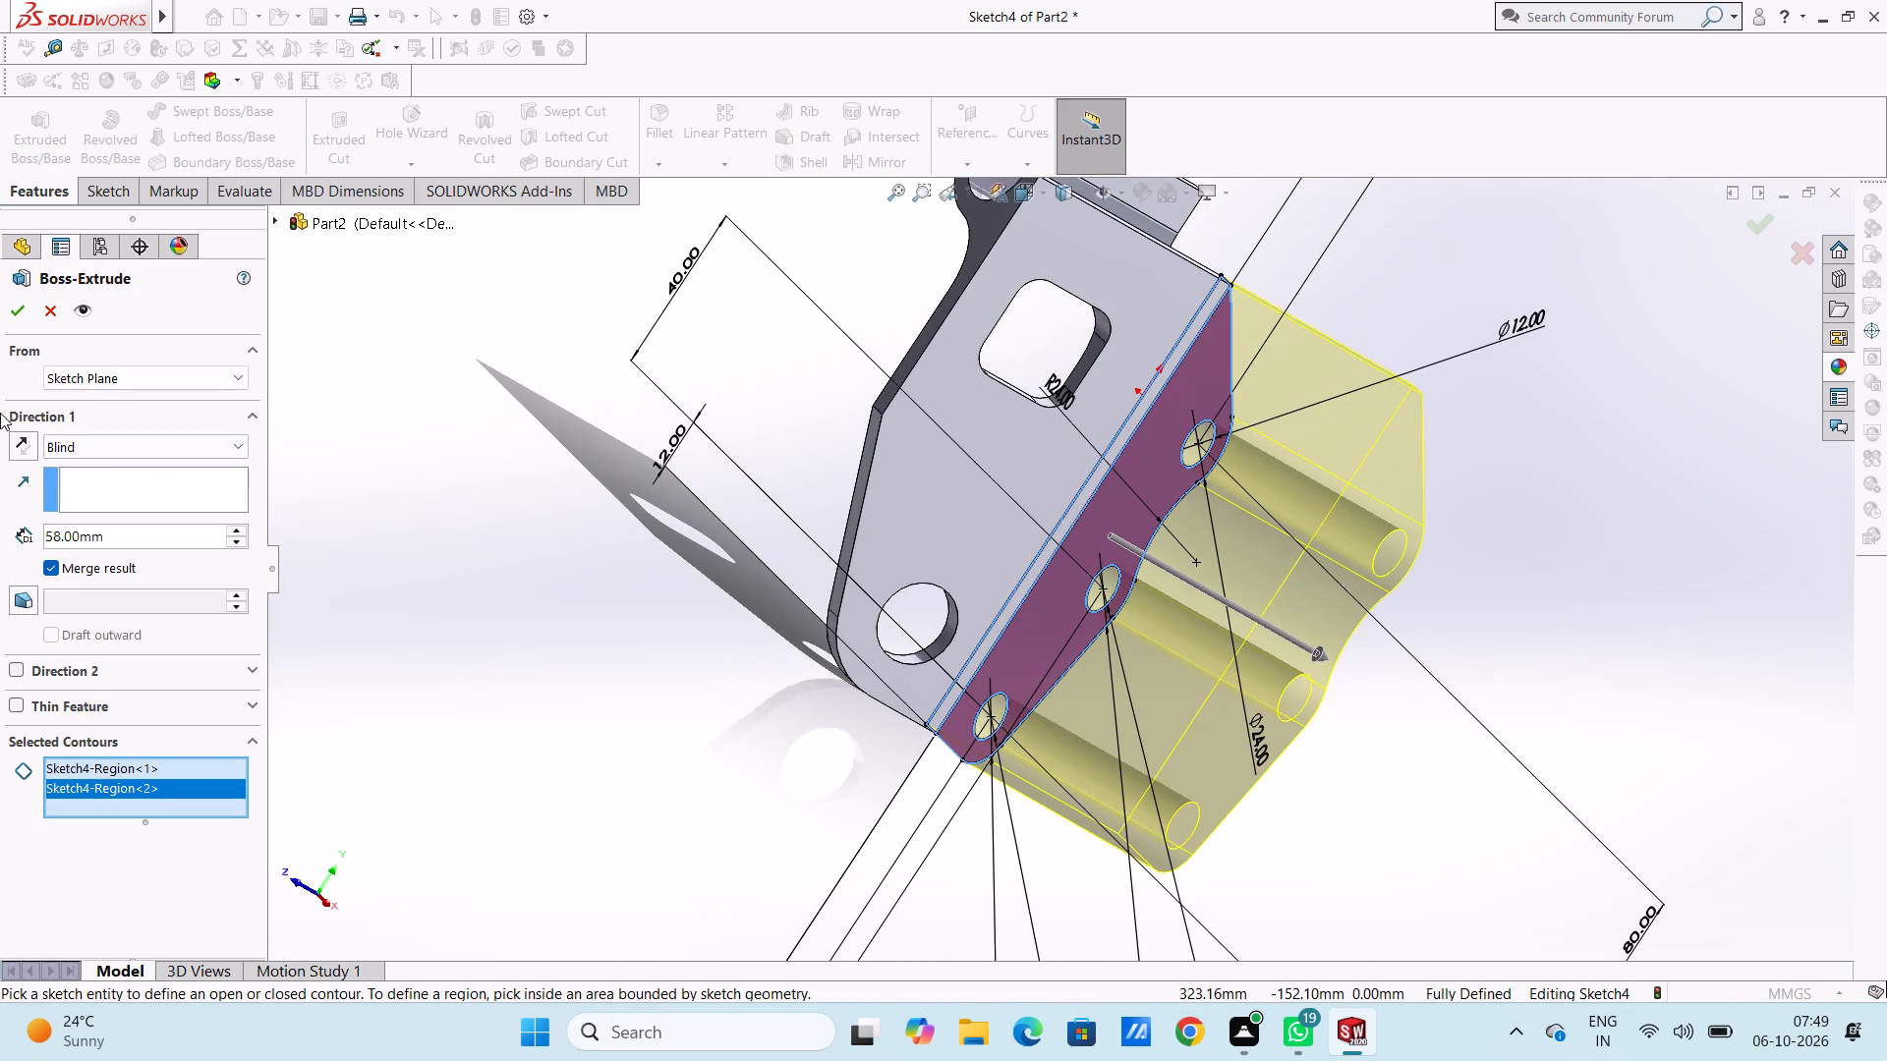
{"action": "double_click", "coordinate": [130, 536]}
{"action": "key", "text": "6"}
{"action": "key", "text": "Return"}
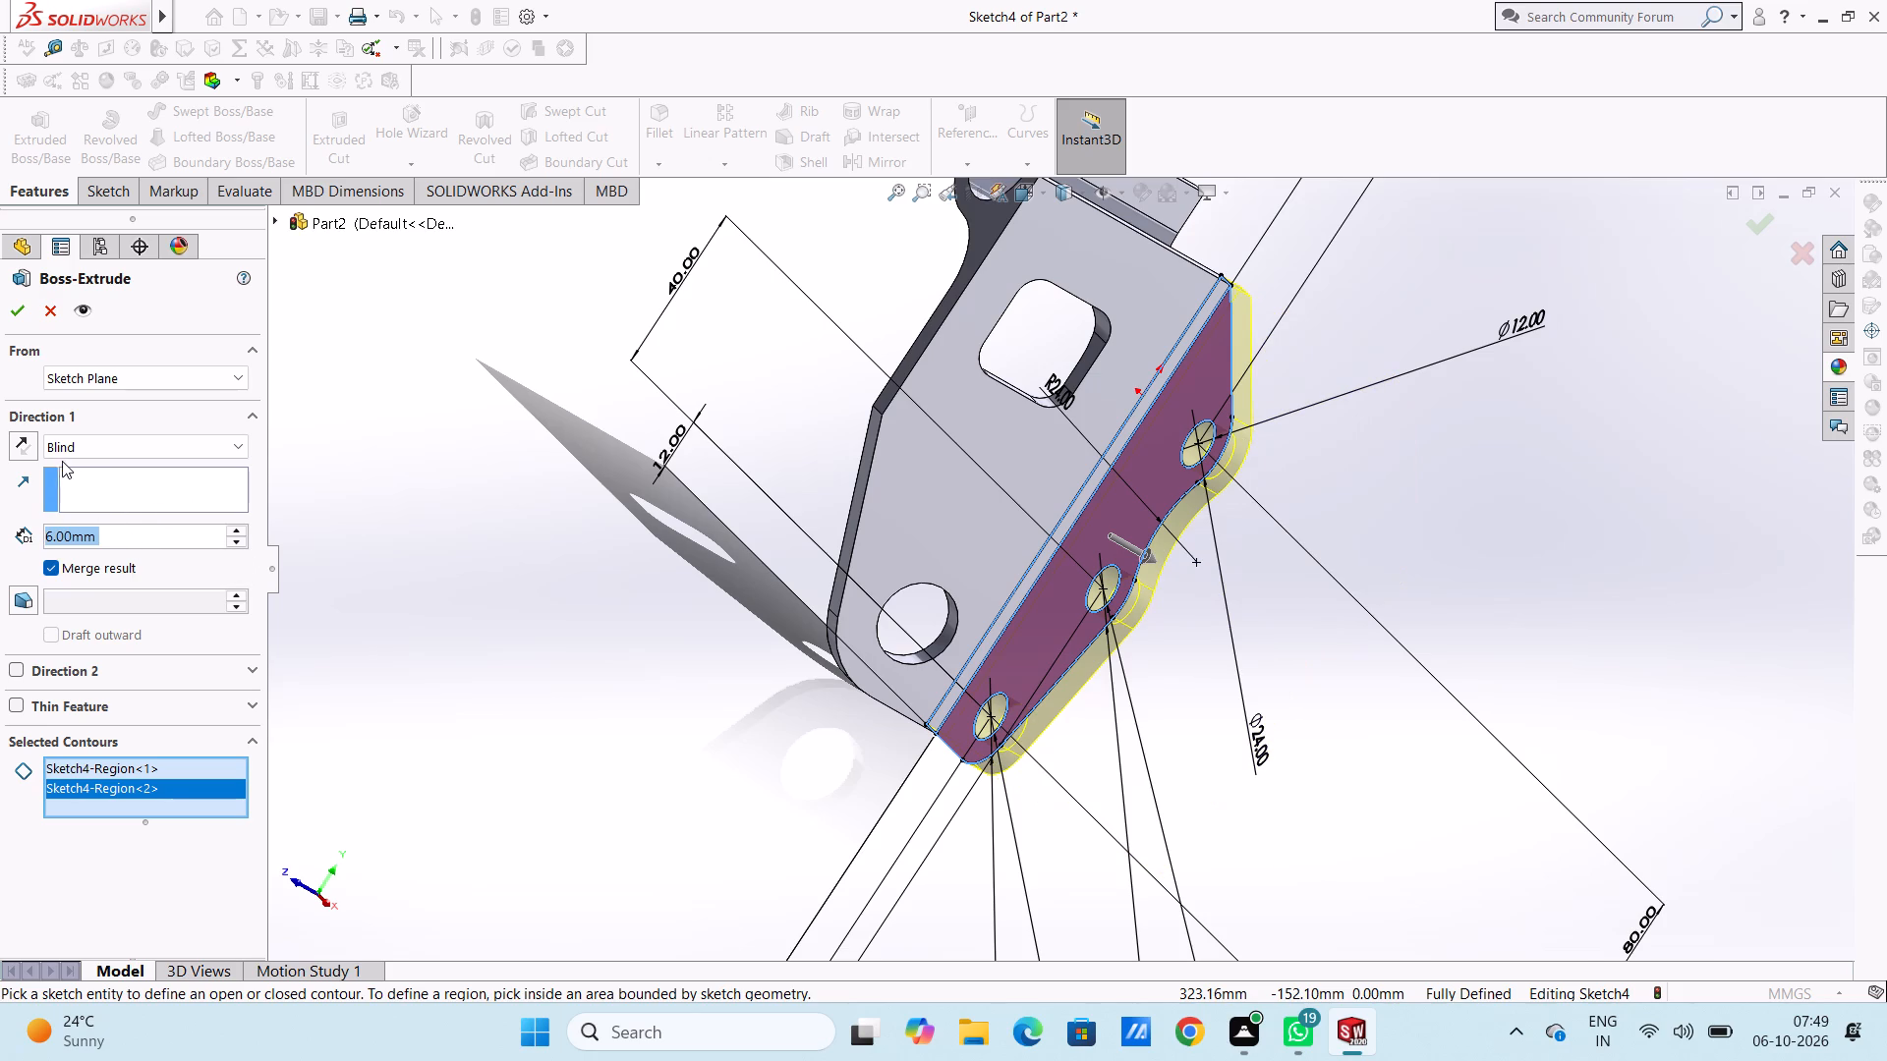
{"action": "left_click", "coordinate": [29, 444]}
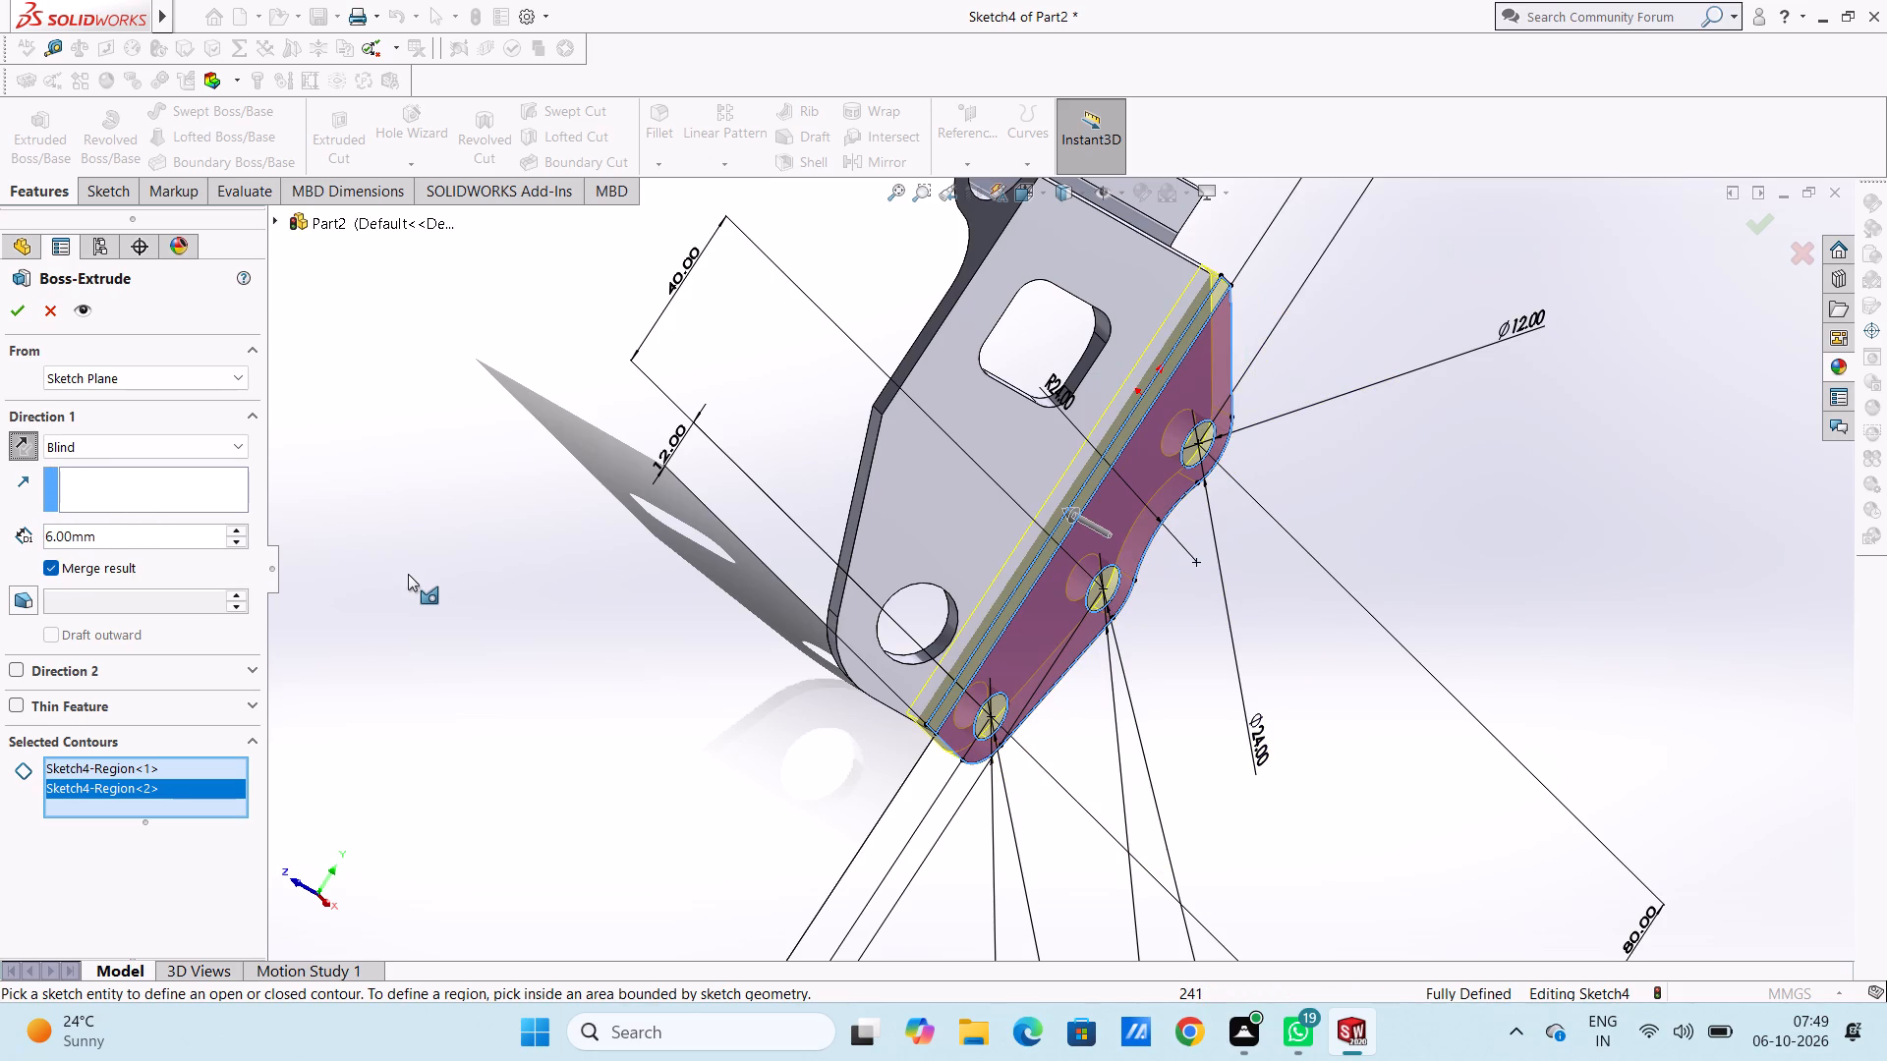
{"action": "left_click", "coordinate": [12, 310]}
{"action": "left_click", "coordinate": [394, 487]}
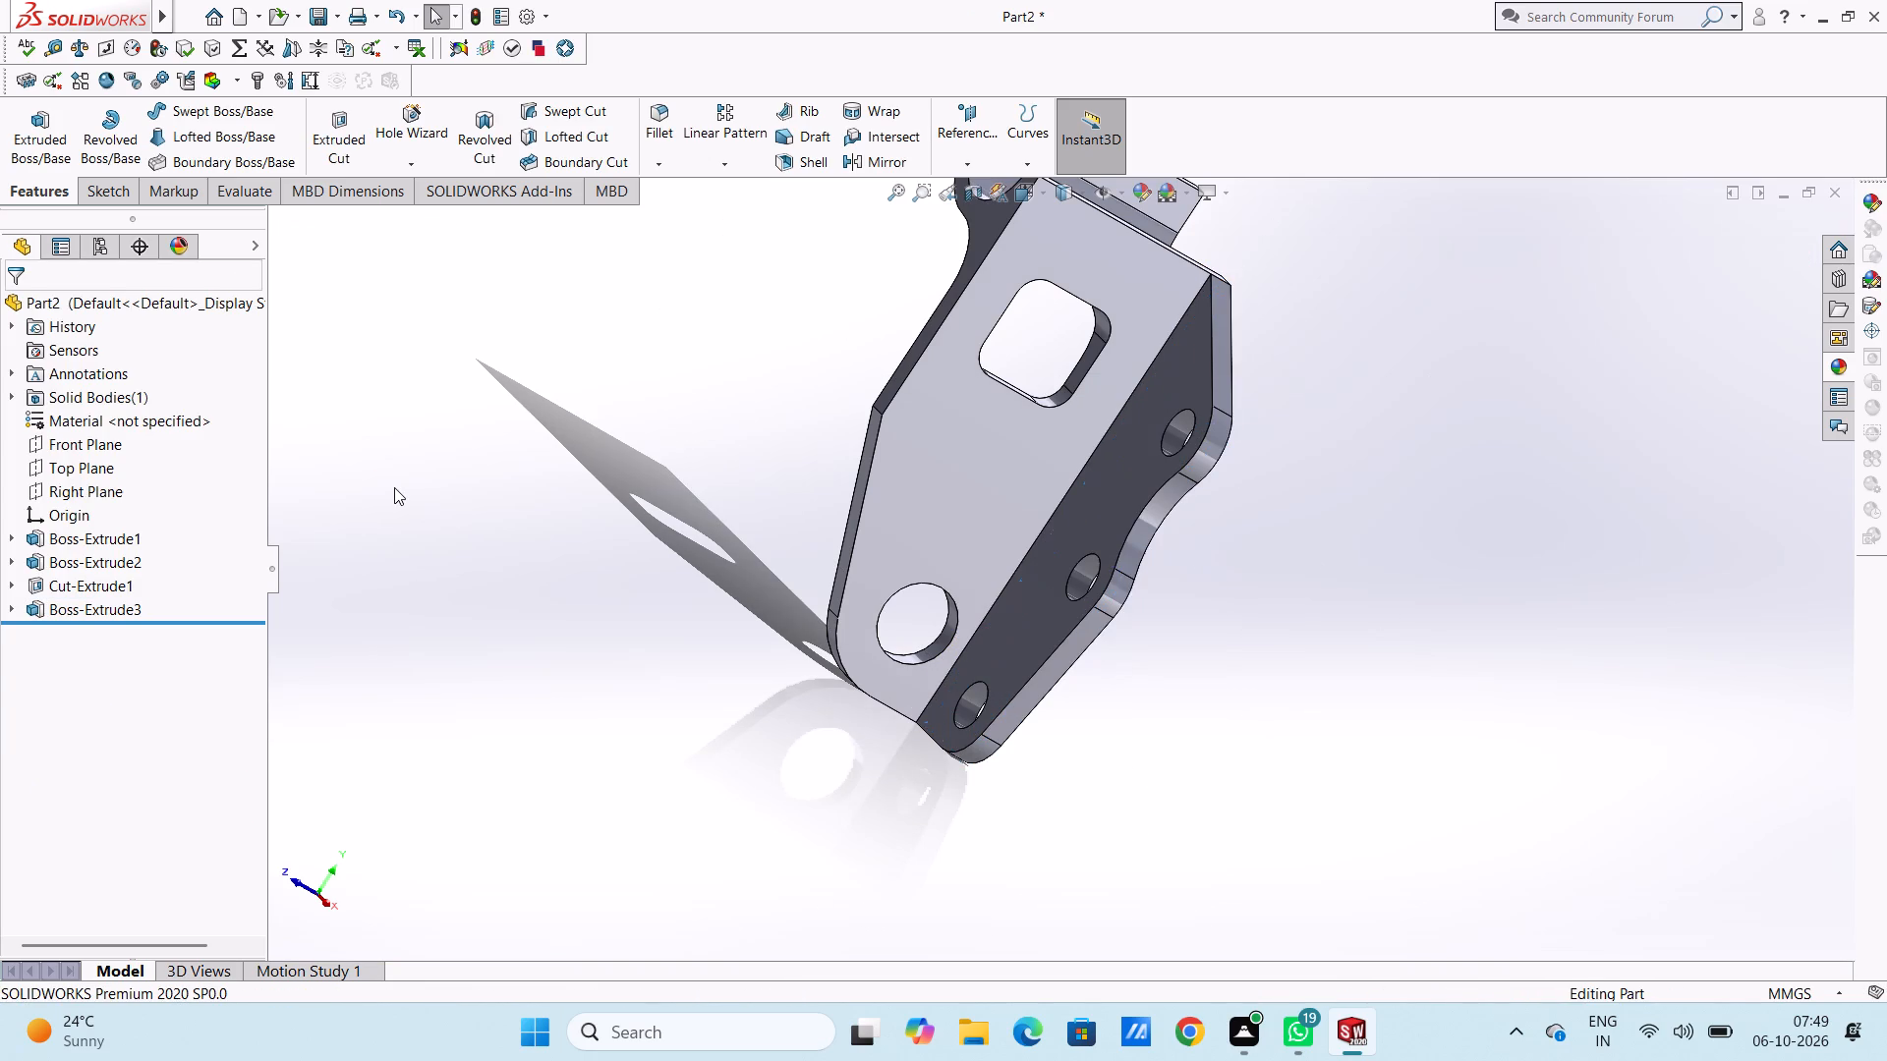
Examine the bracket and its new side flange from several angles.
{"action": "middle_click_drag", "start_coordinate": [532, 506], "coordinate": [507, 579]}
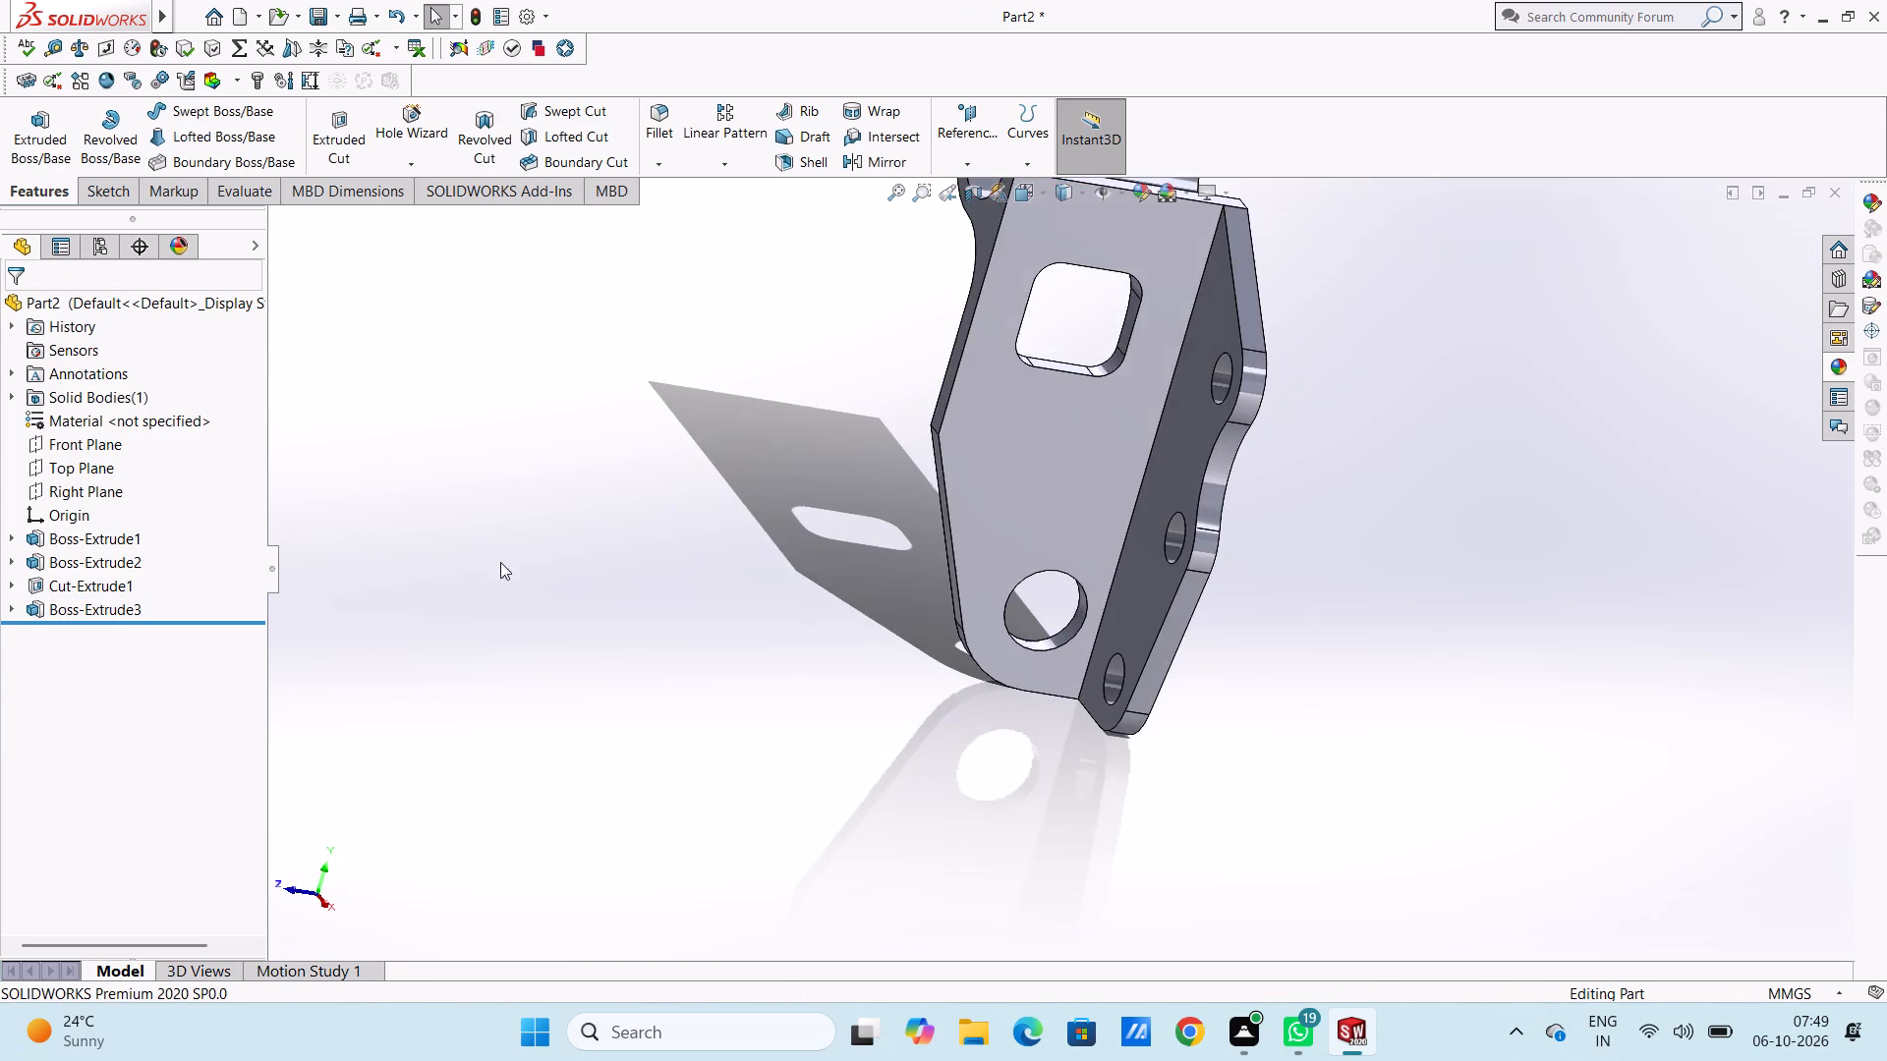
{"action": "scroll", "coordinate": [594, 485], "scroll_direction": "up", "scroll_amount": 4}
{"action": "middle_click_drag", "start_coordinate": [594, 485], "coordinate": [695, 487]}
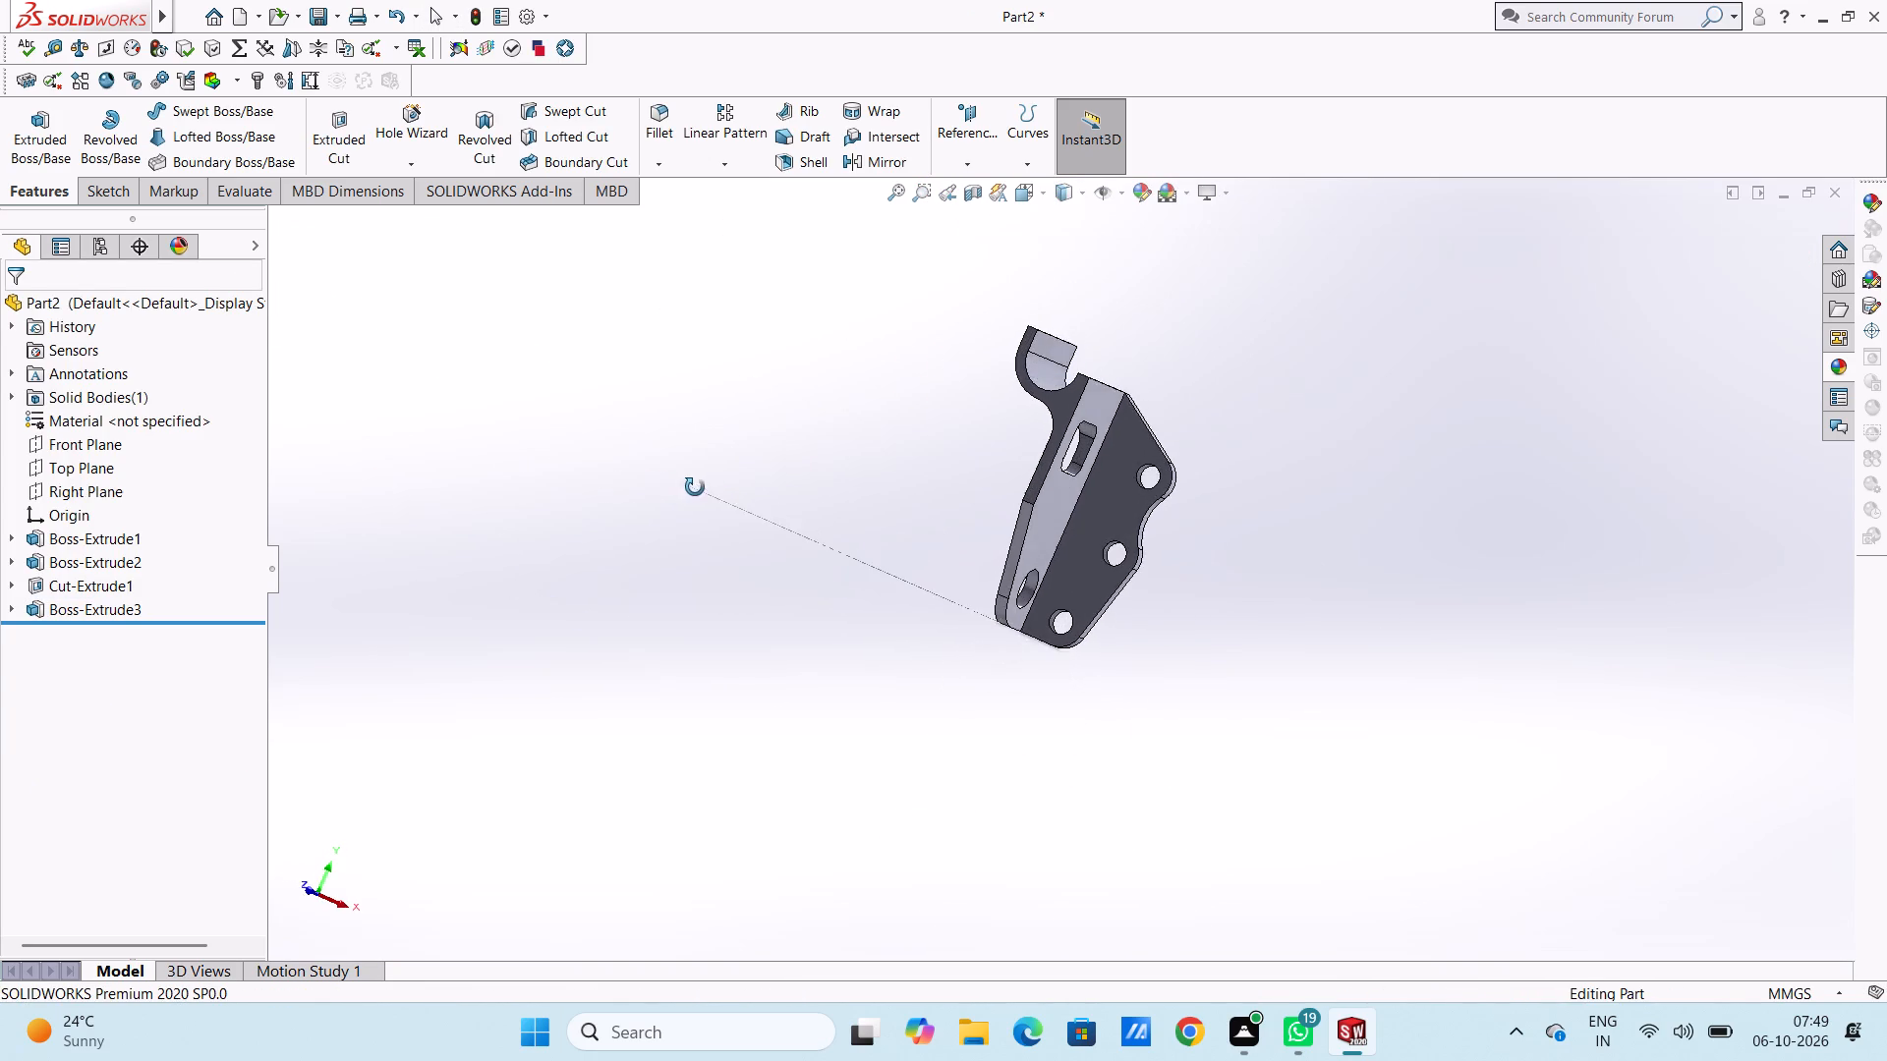
{"action": "middle_click_drag", "start_coordinate": [695, 487], "coordinate": [341, 449]}
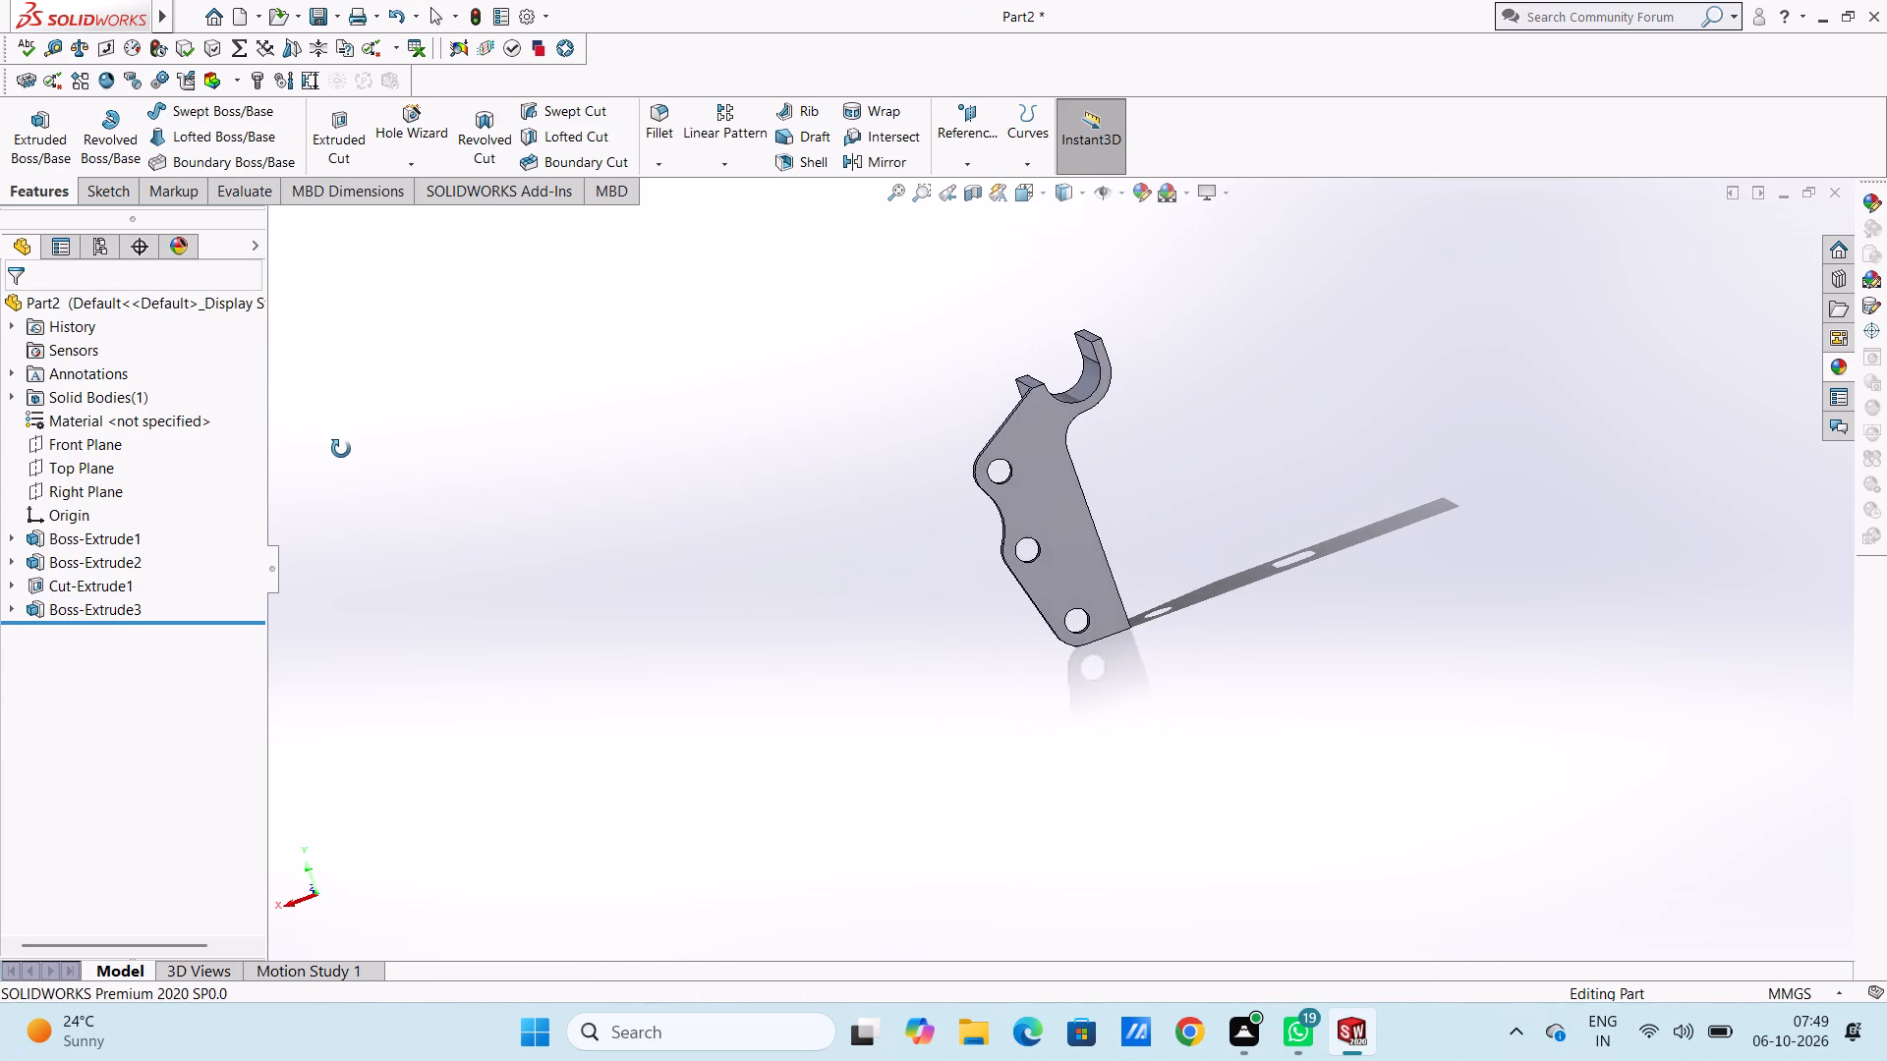
{"action": "middle_click_drag", "start_coordinate": [341, 449], "coordinate": [606, 402]}
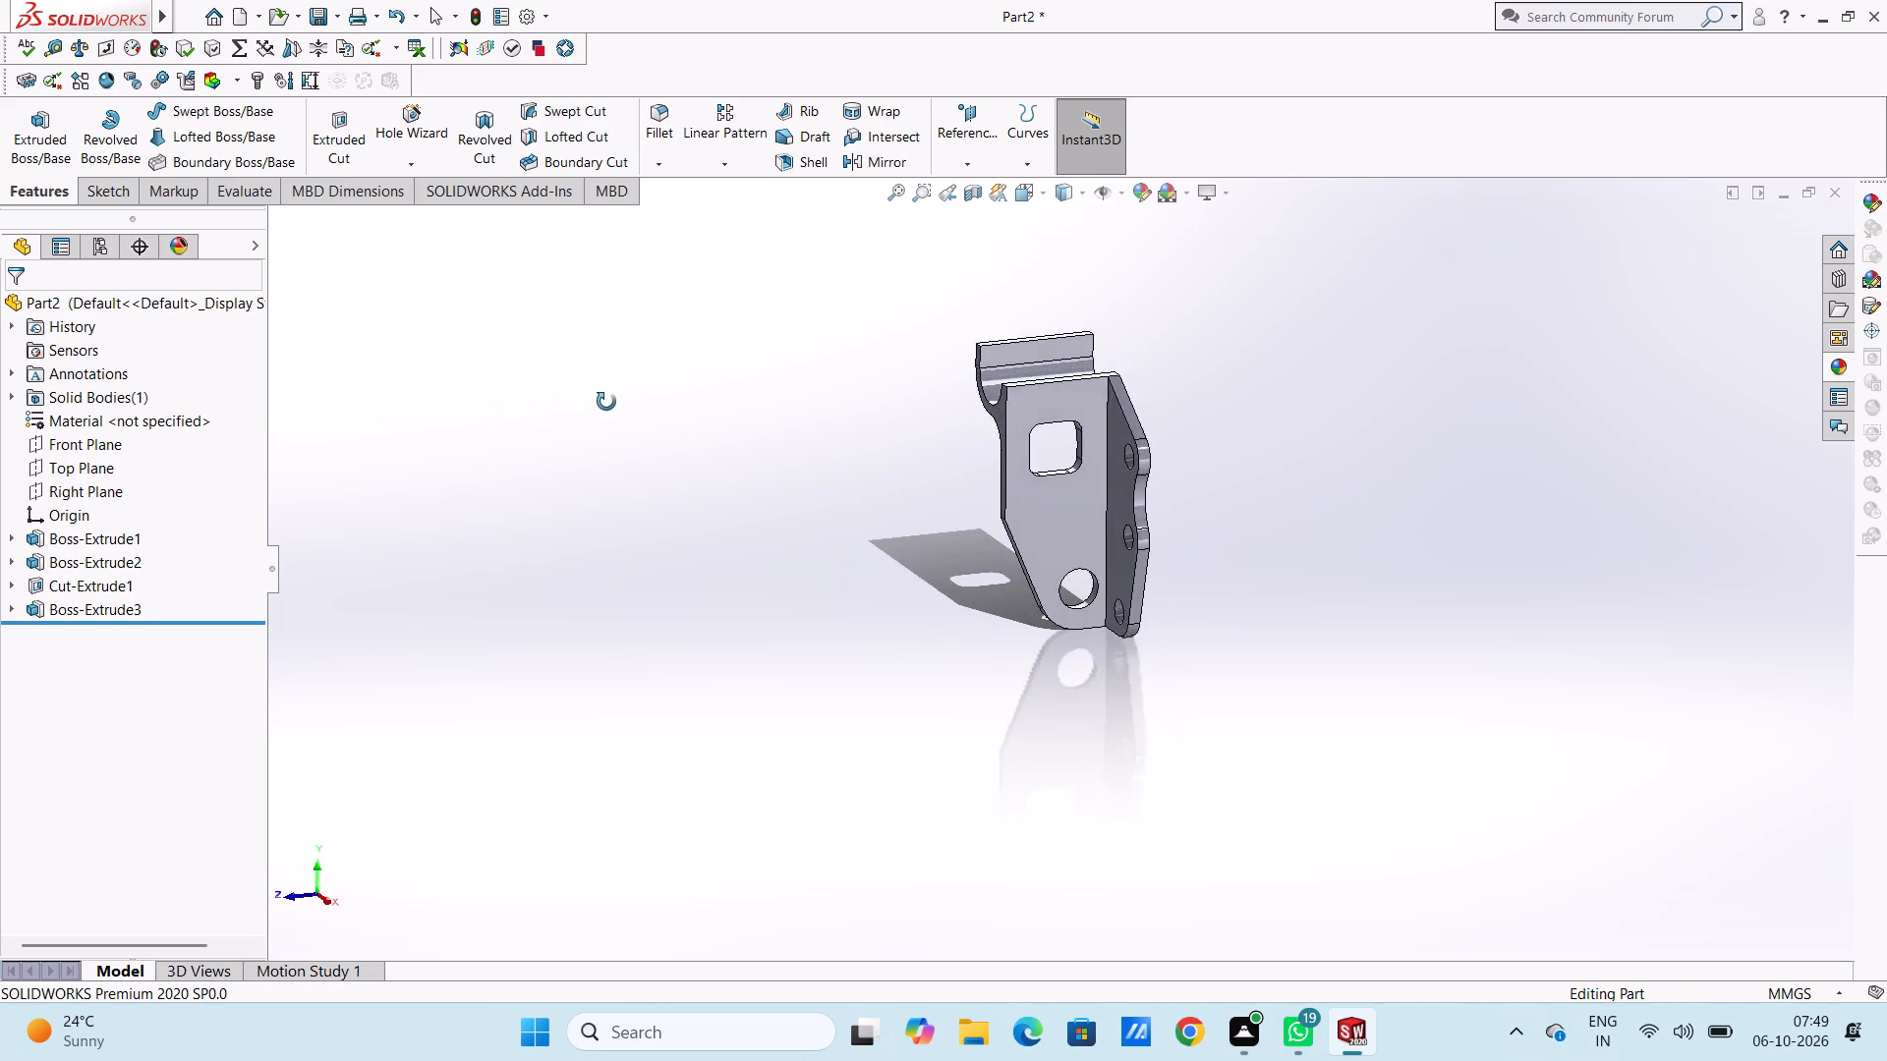
{"action": "middle_click_drag", "start_coordinate": [606, 402], "coordinate": [654, 378]}
{"action": "scroll", "coordinate": [580, 381], "scroll_direction": "up", "scroll_amount": 1}
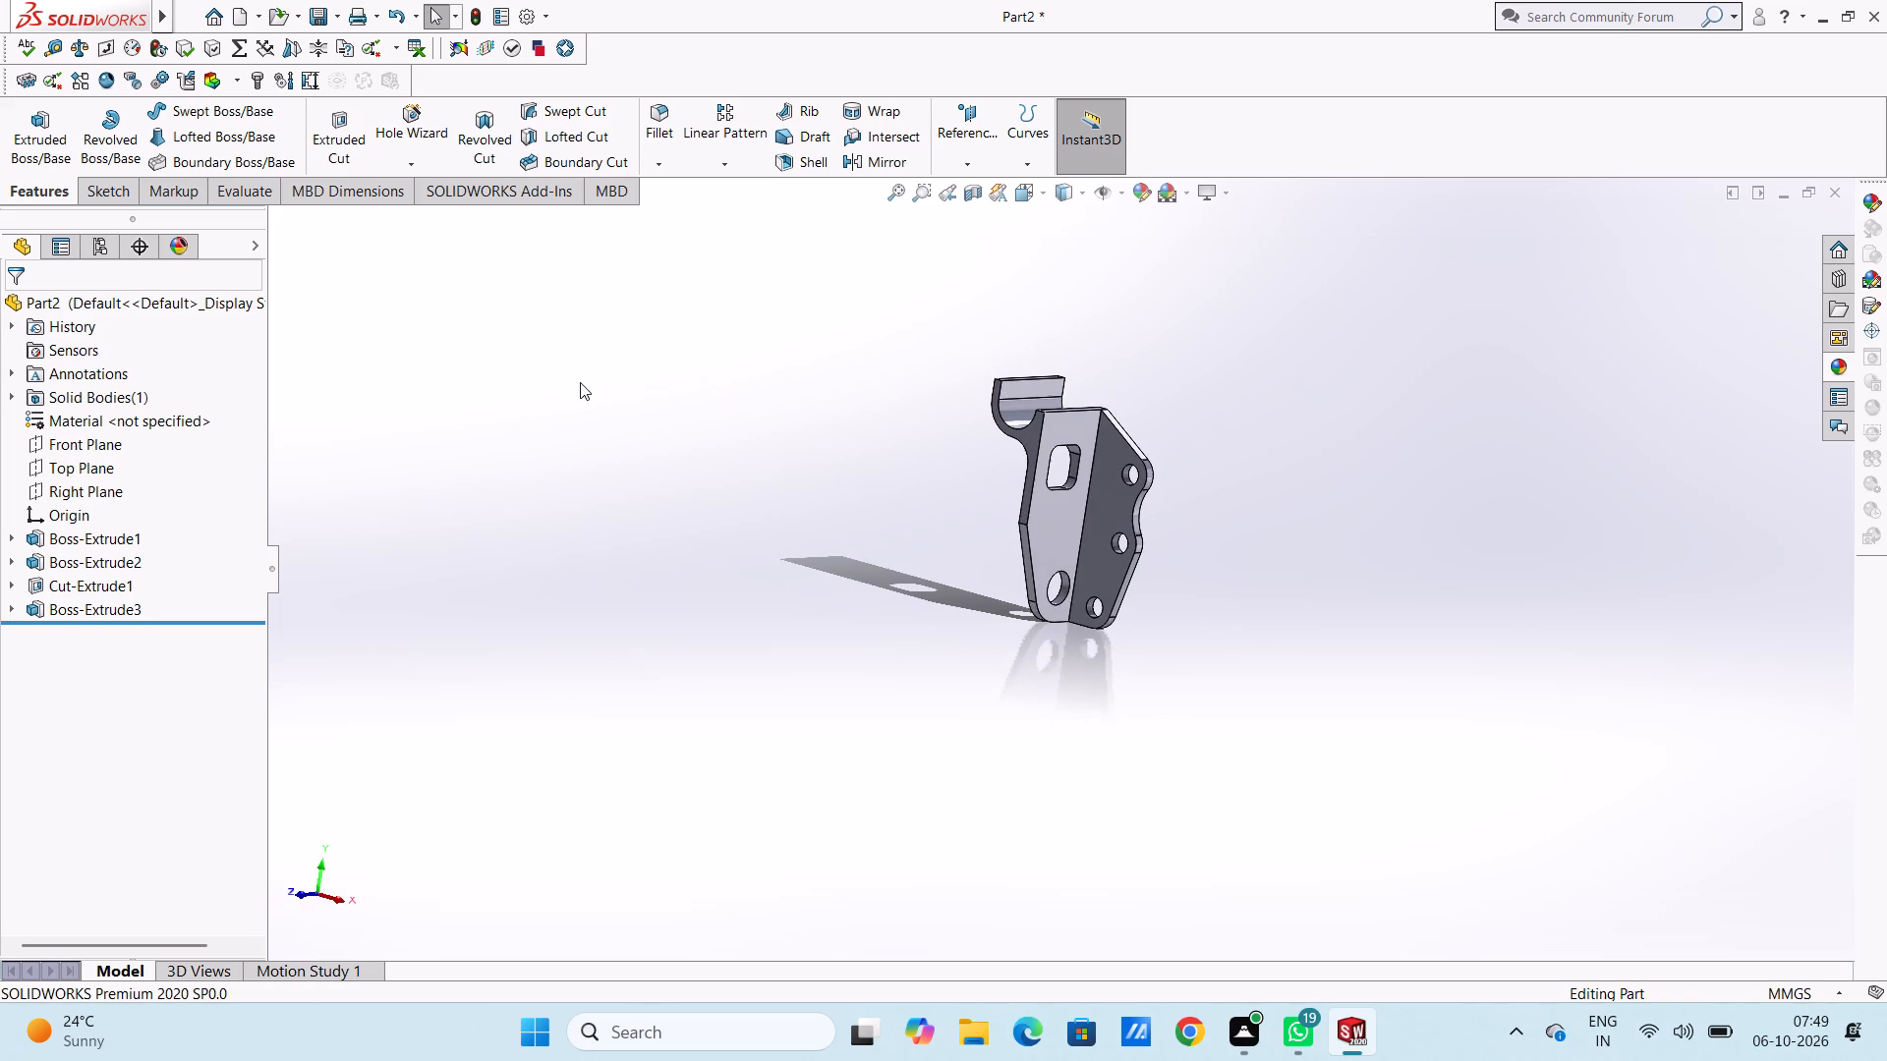
Examine the bracket's side flange, hook and plate from isometric and rotated angles.
{"action": "key", "text": "ctrl+7"}
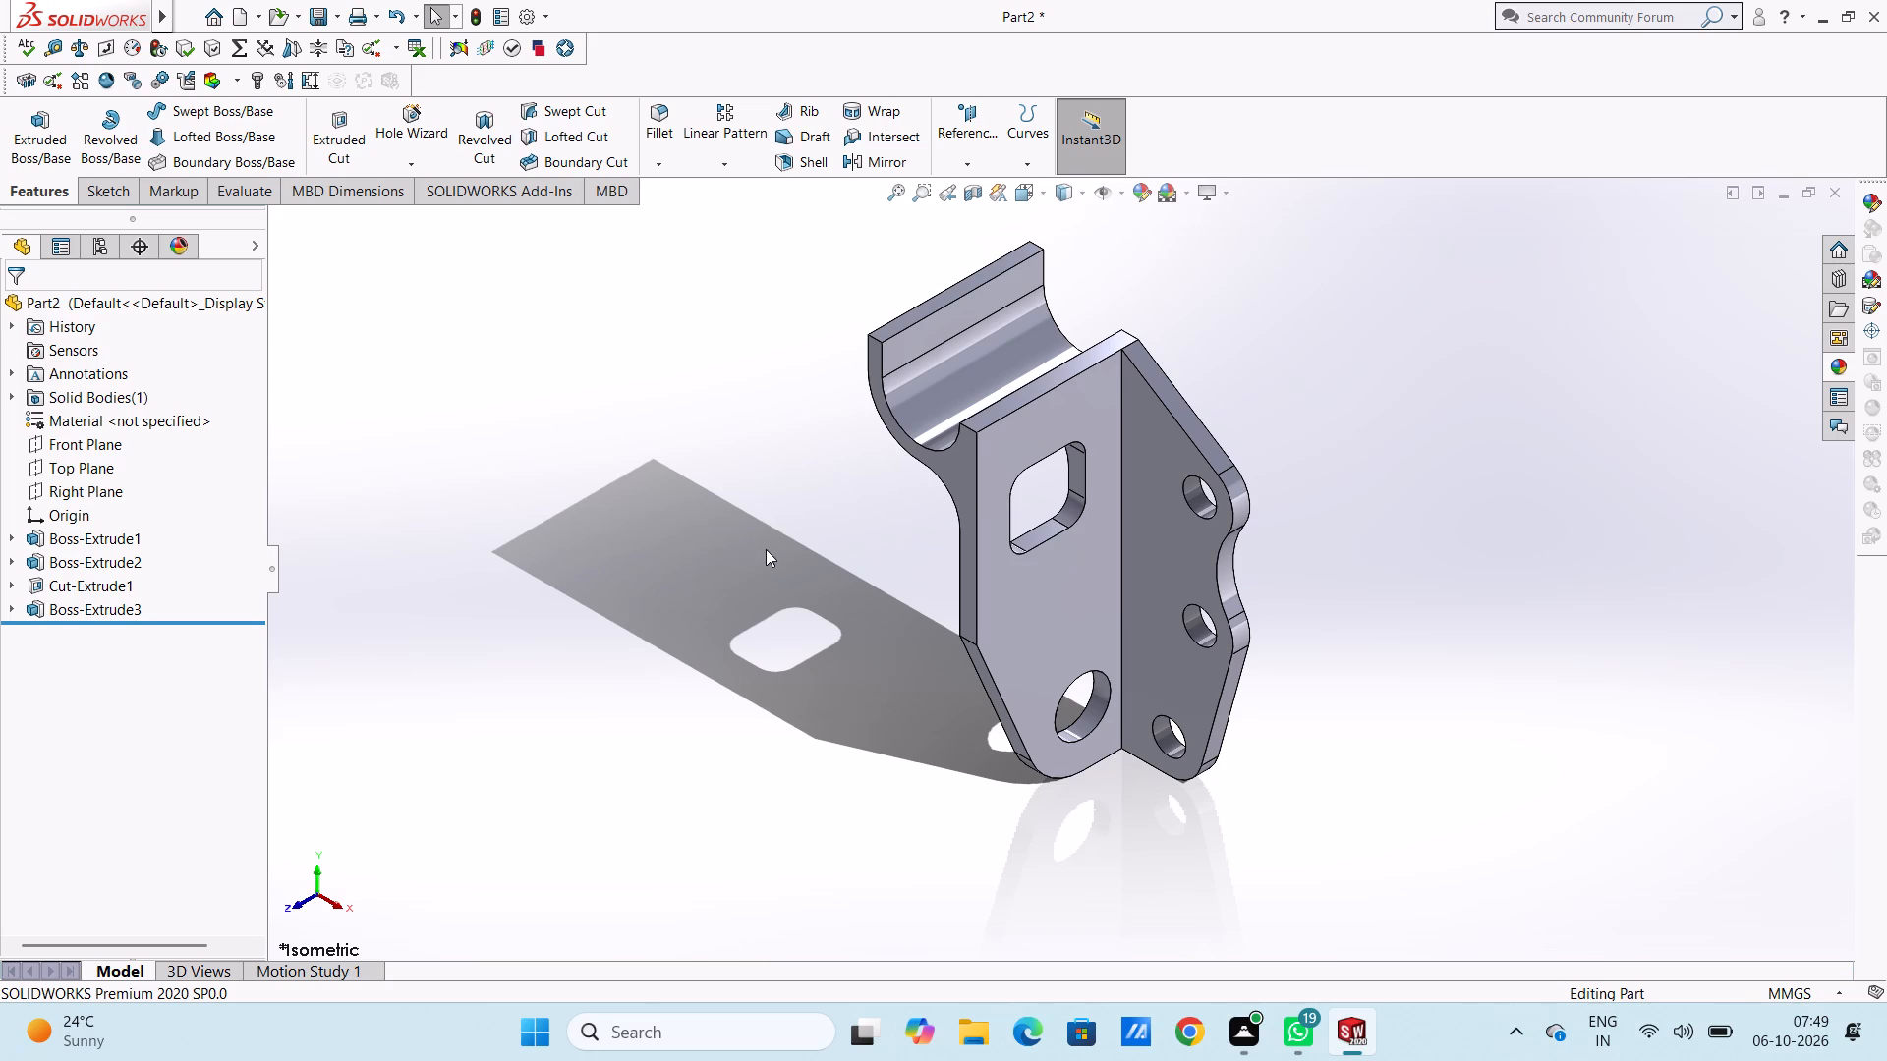
{"action": "middle_click_drag", "start_coordinate": [766, 549], "coordinate": [763, 443]}
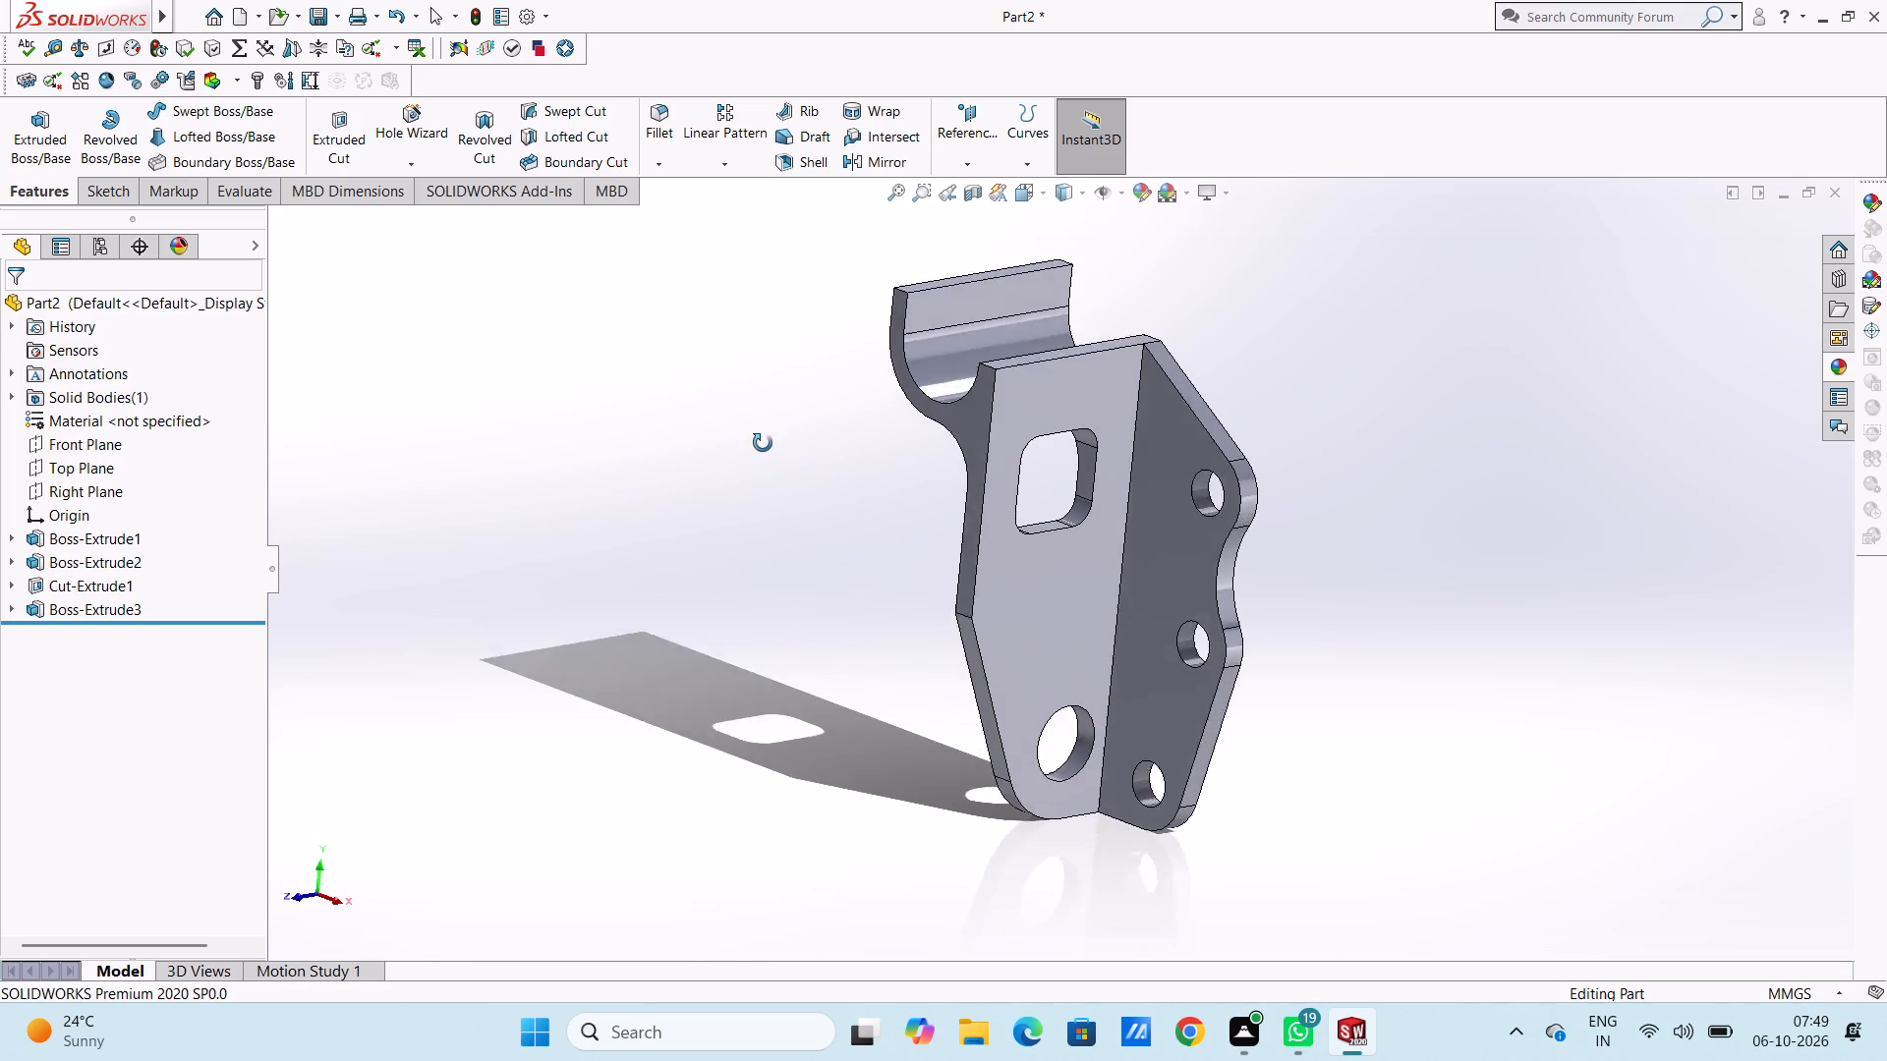
{"action": "middle_click_drag", "start_coordinate": [763, 443], "coordinate": [755, 433]}
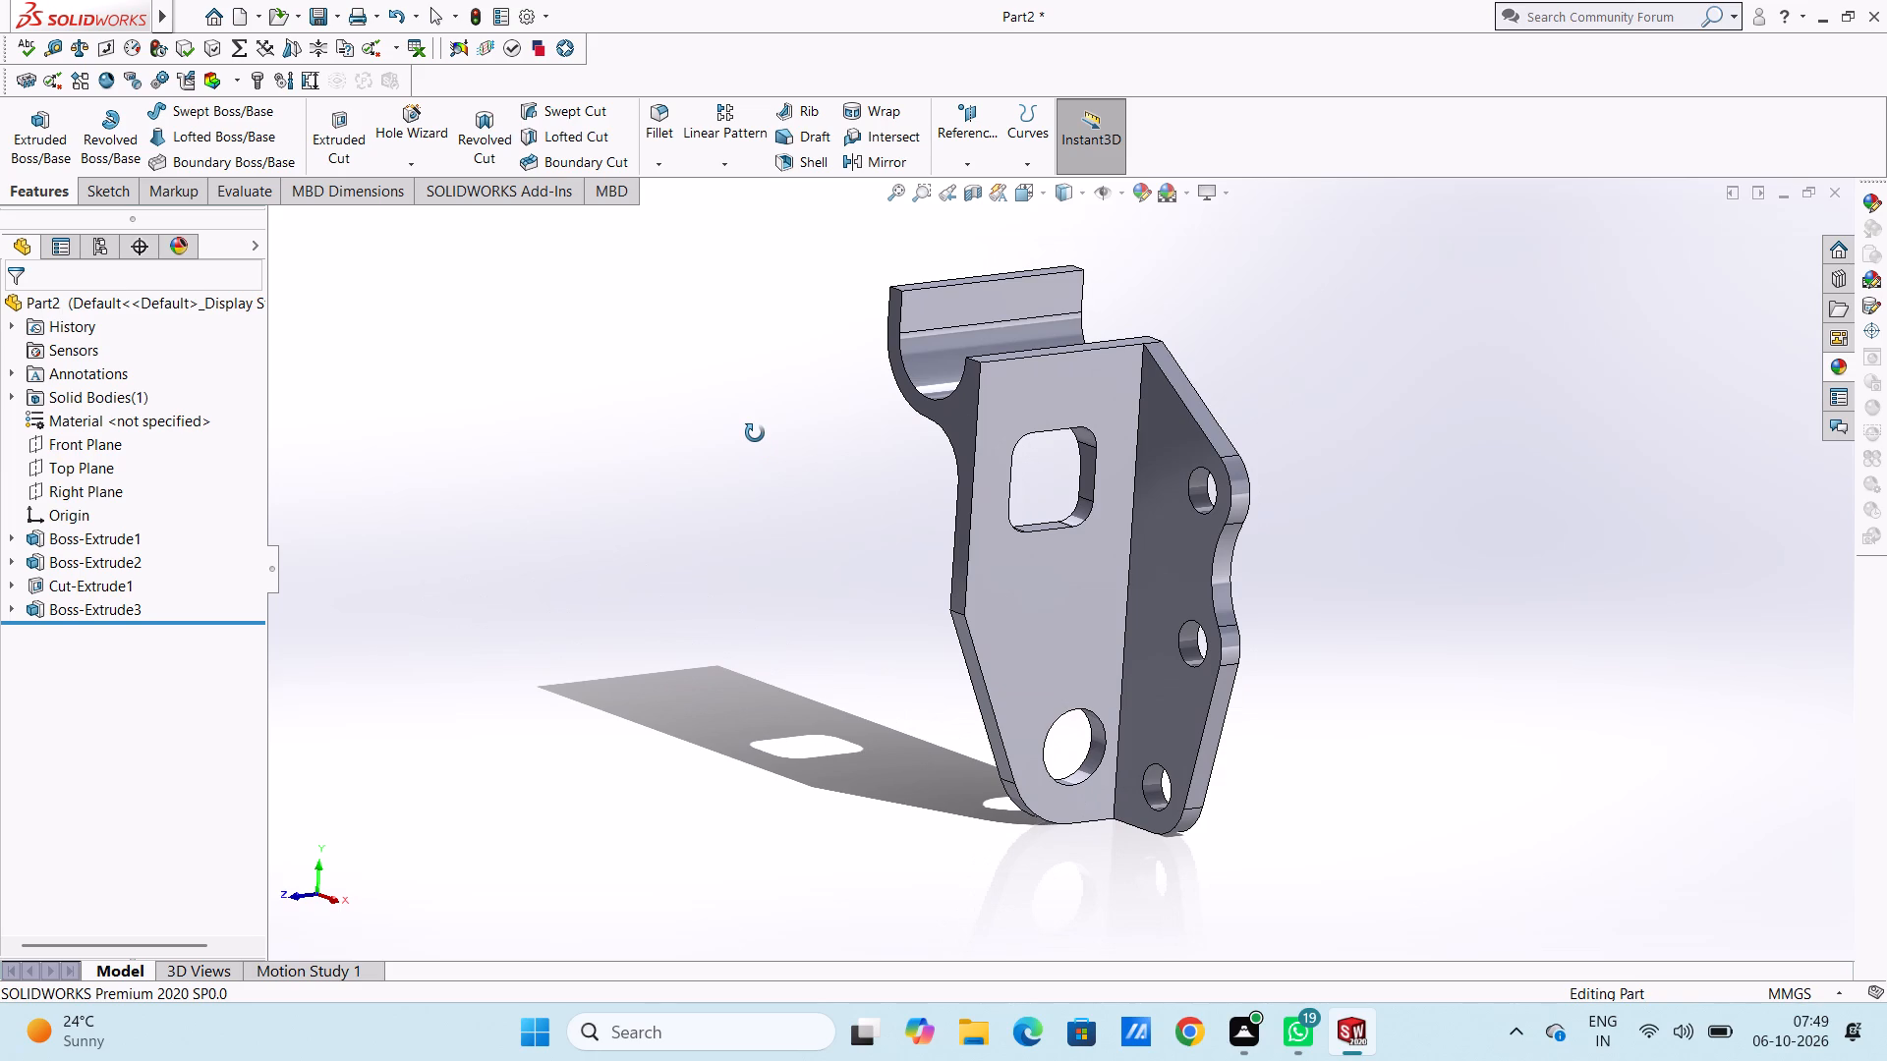
{"action": "middle_click_drag", "start_coordinate": [755, 433], "coordinate": [806, 430]}
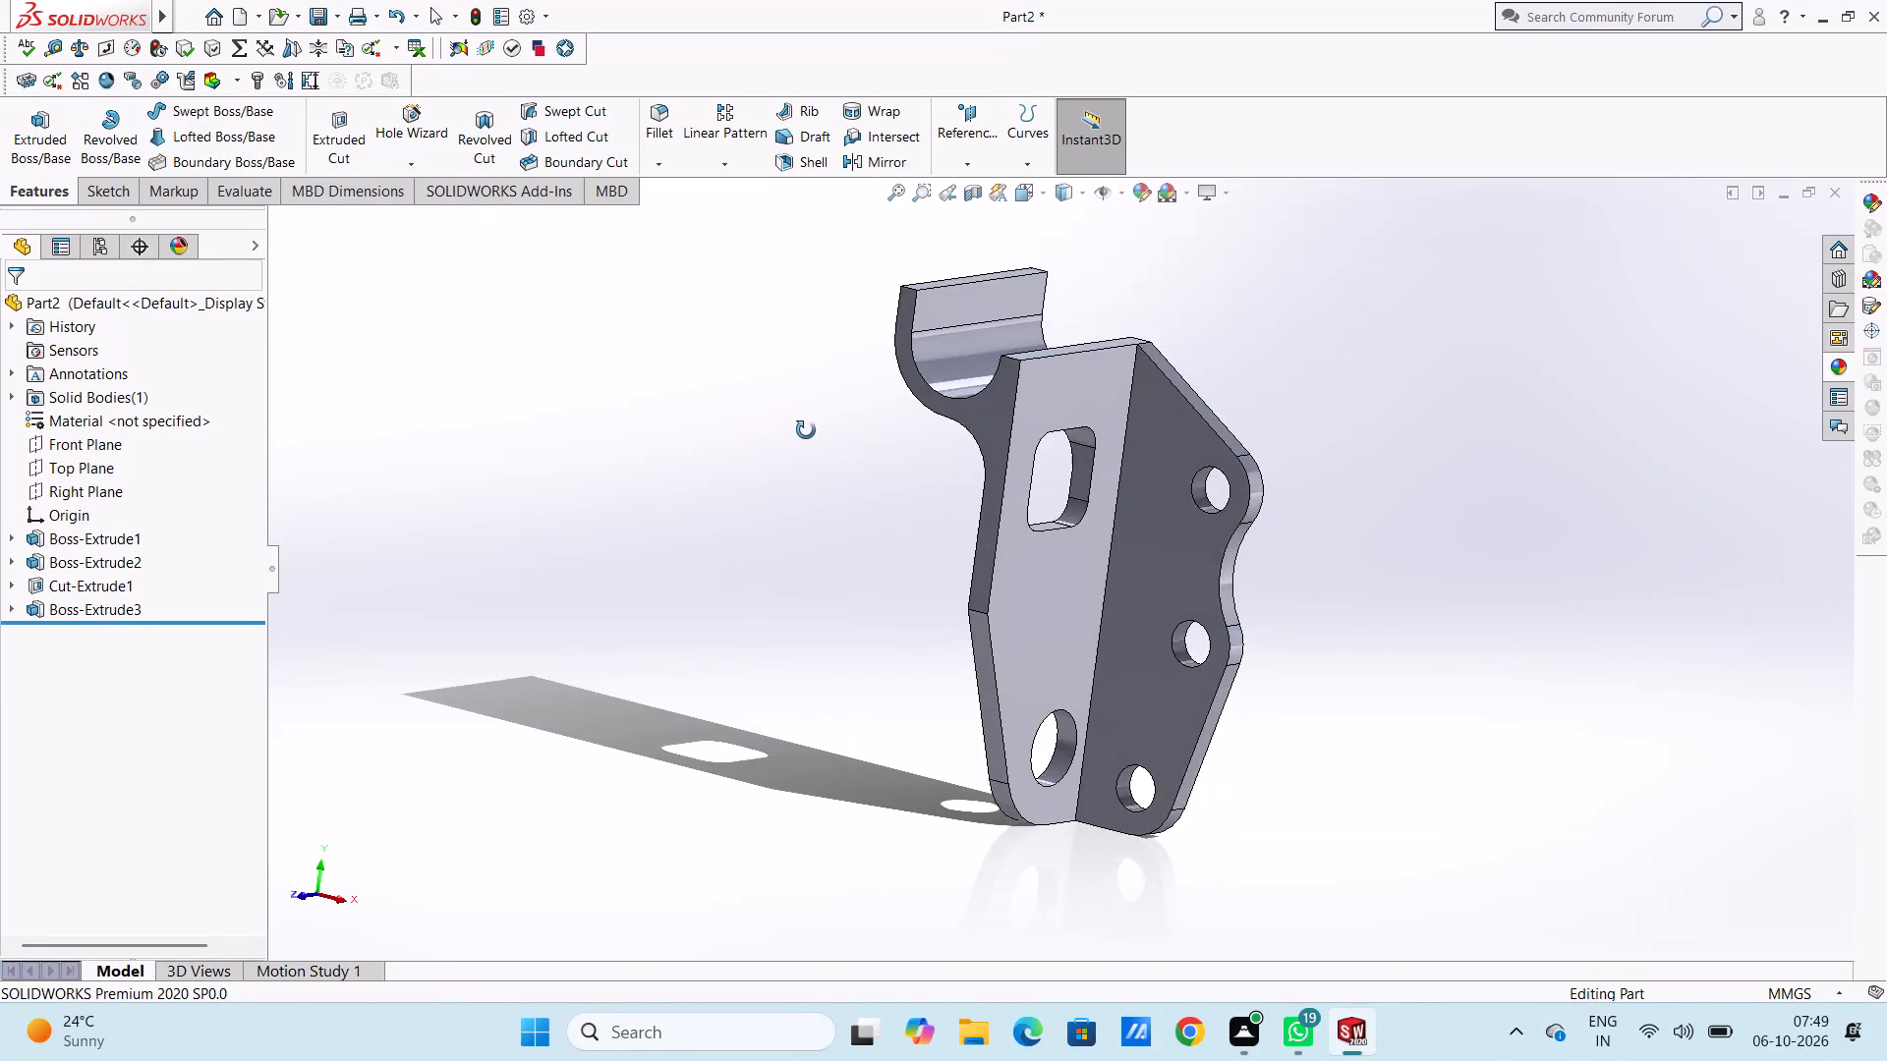
{"action": "middle_click_drag", "start_coordinate": [806, 430], "coordinate": [860, 457]}
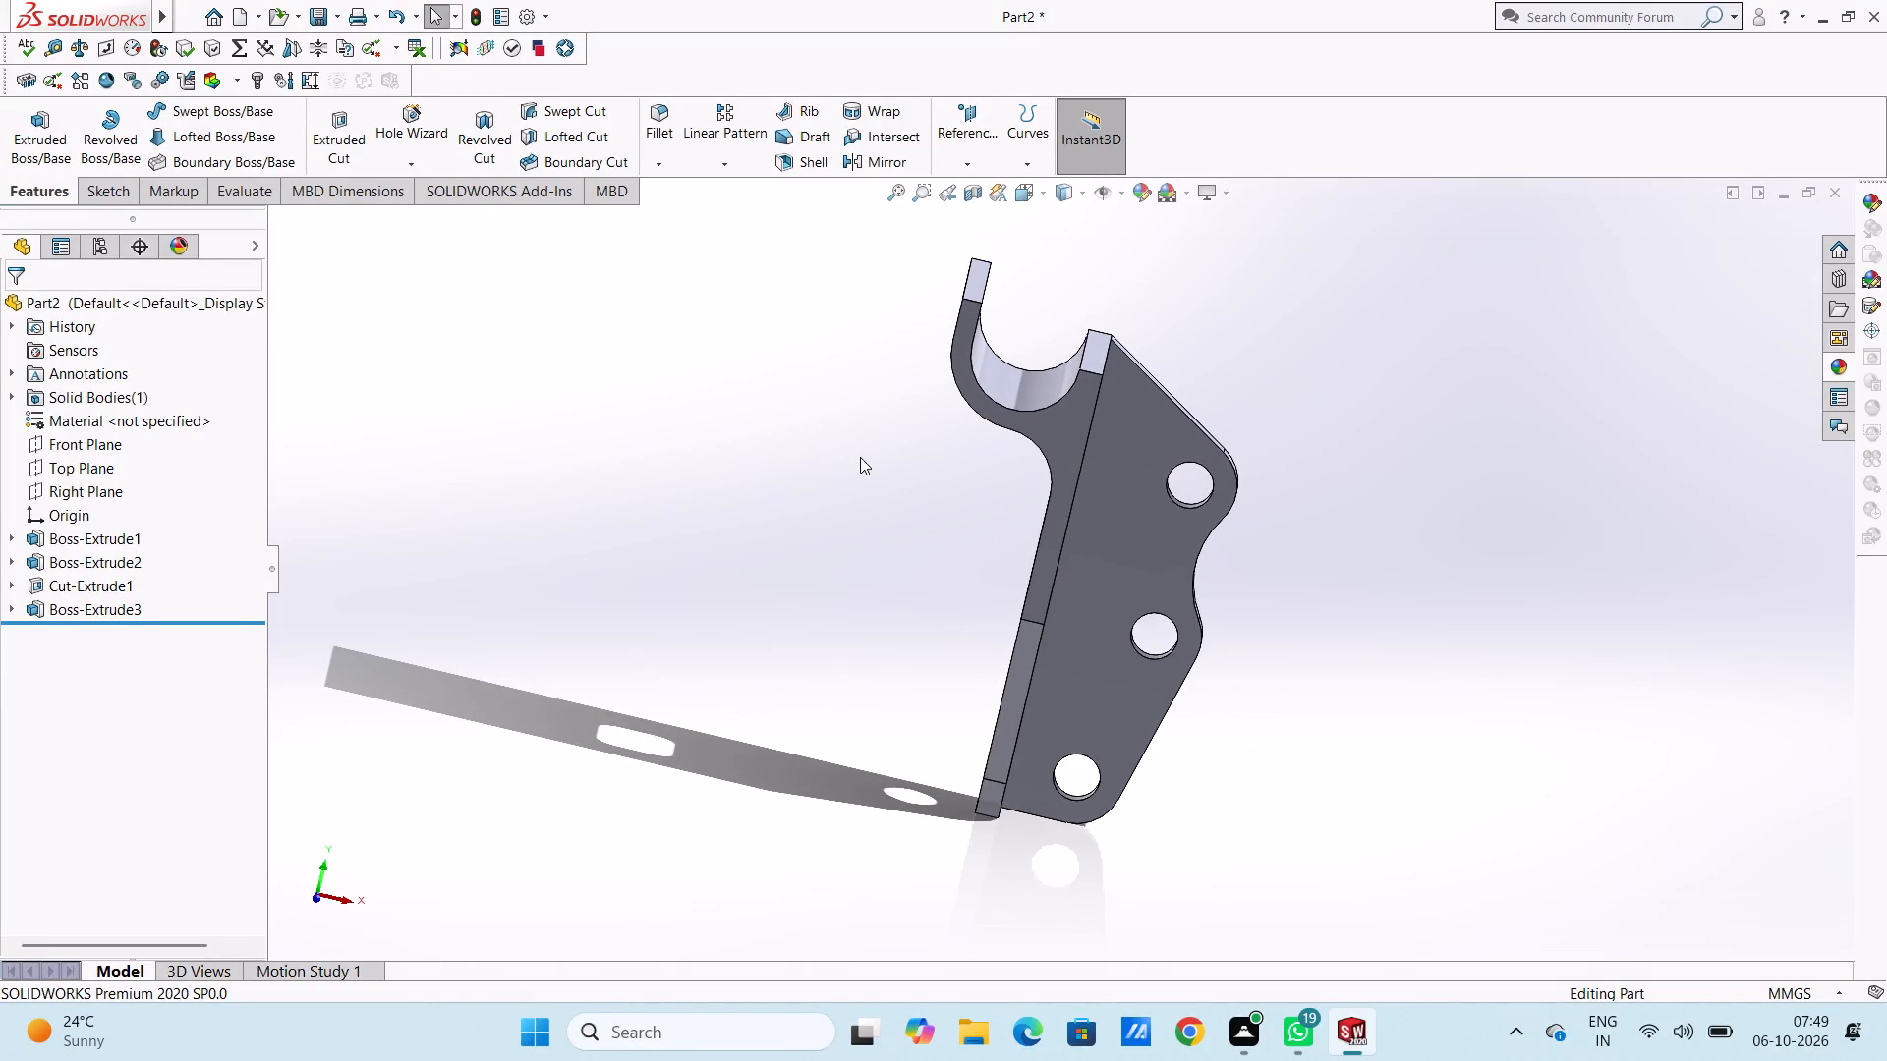
{"action": "scroll", "coordinate": [860, 457], "scroll_direction": "up", "scroll_amount": 1}
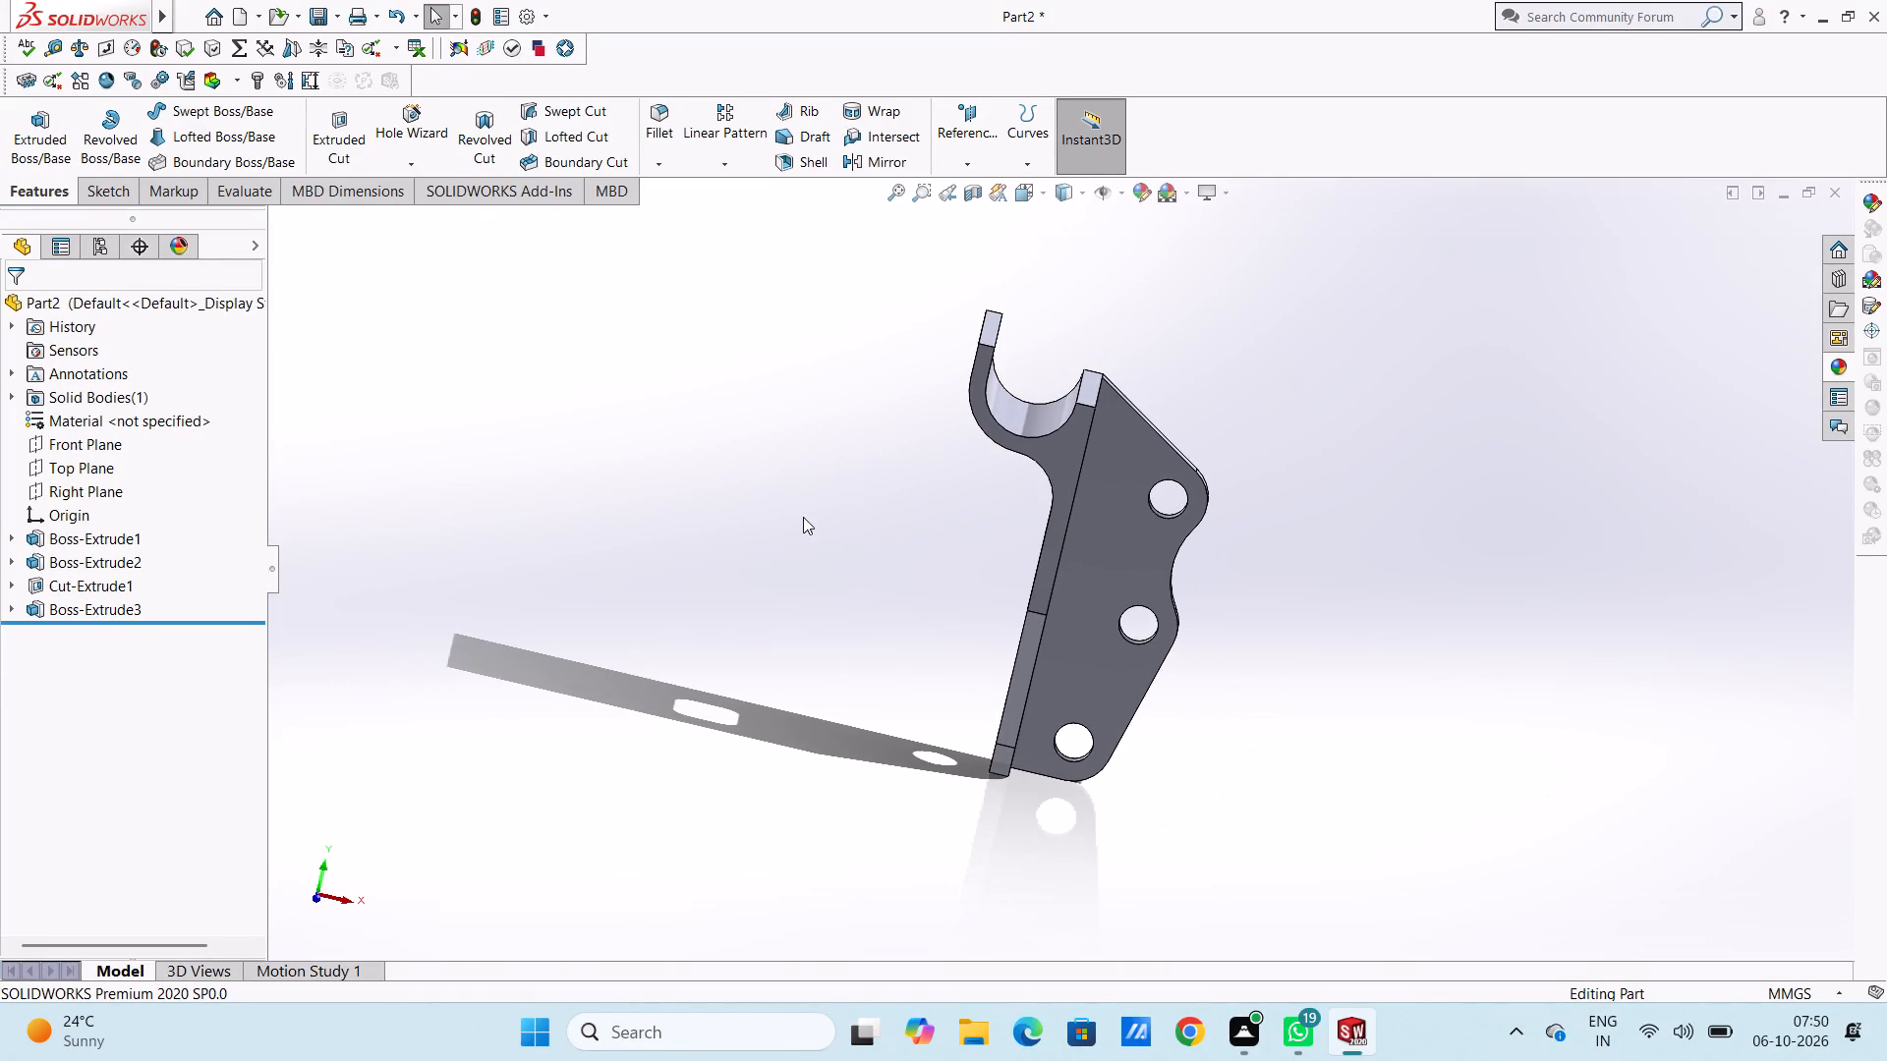
{"action": "middle_click_drag", "start_coordinate": [803, 517], "coordinate": [739, 445]}
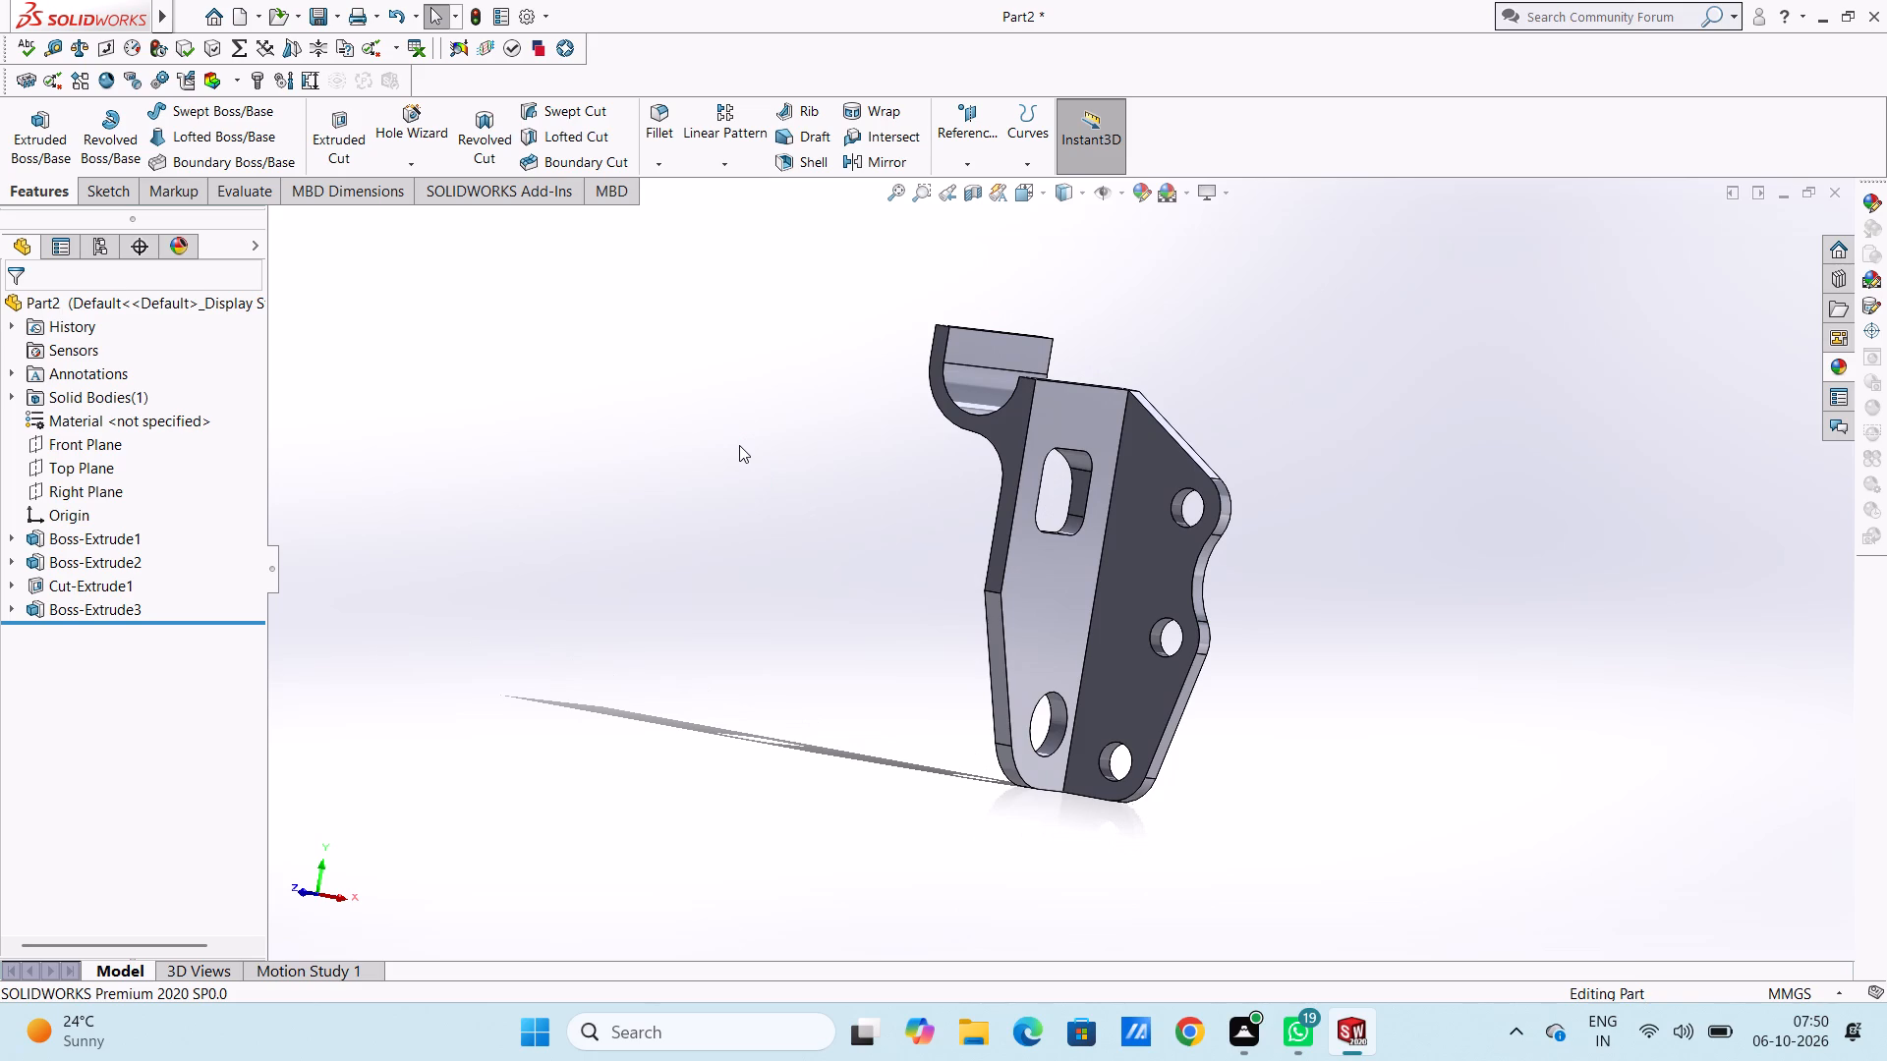
Start a reference plane based on the Top Plane and set its offset distance to 0 mm.
{"action": "key", "text": "ctrl+1"}
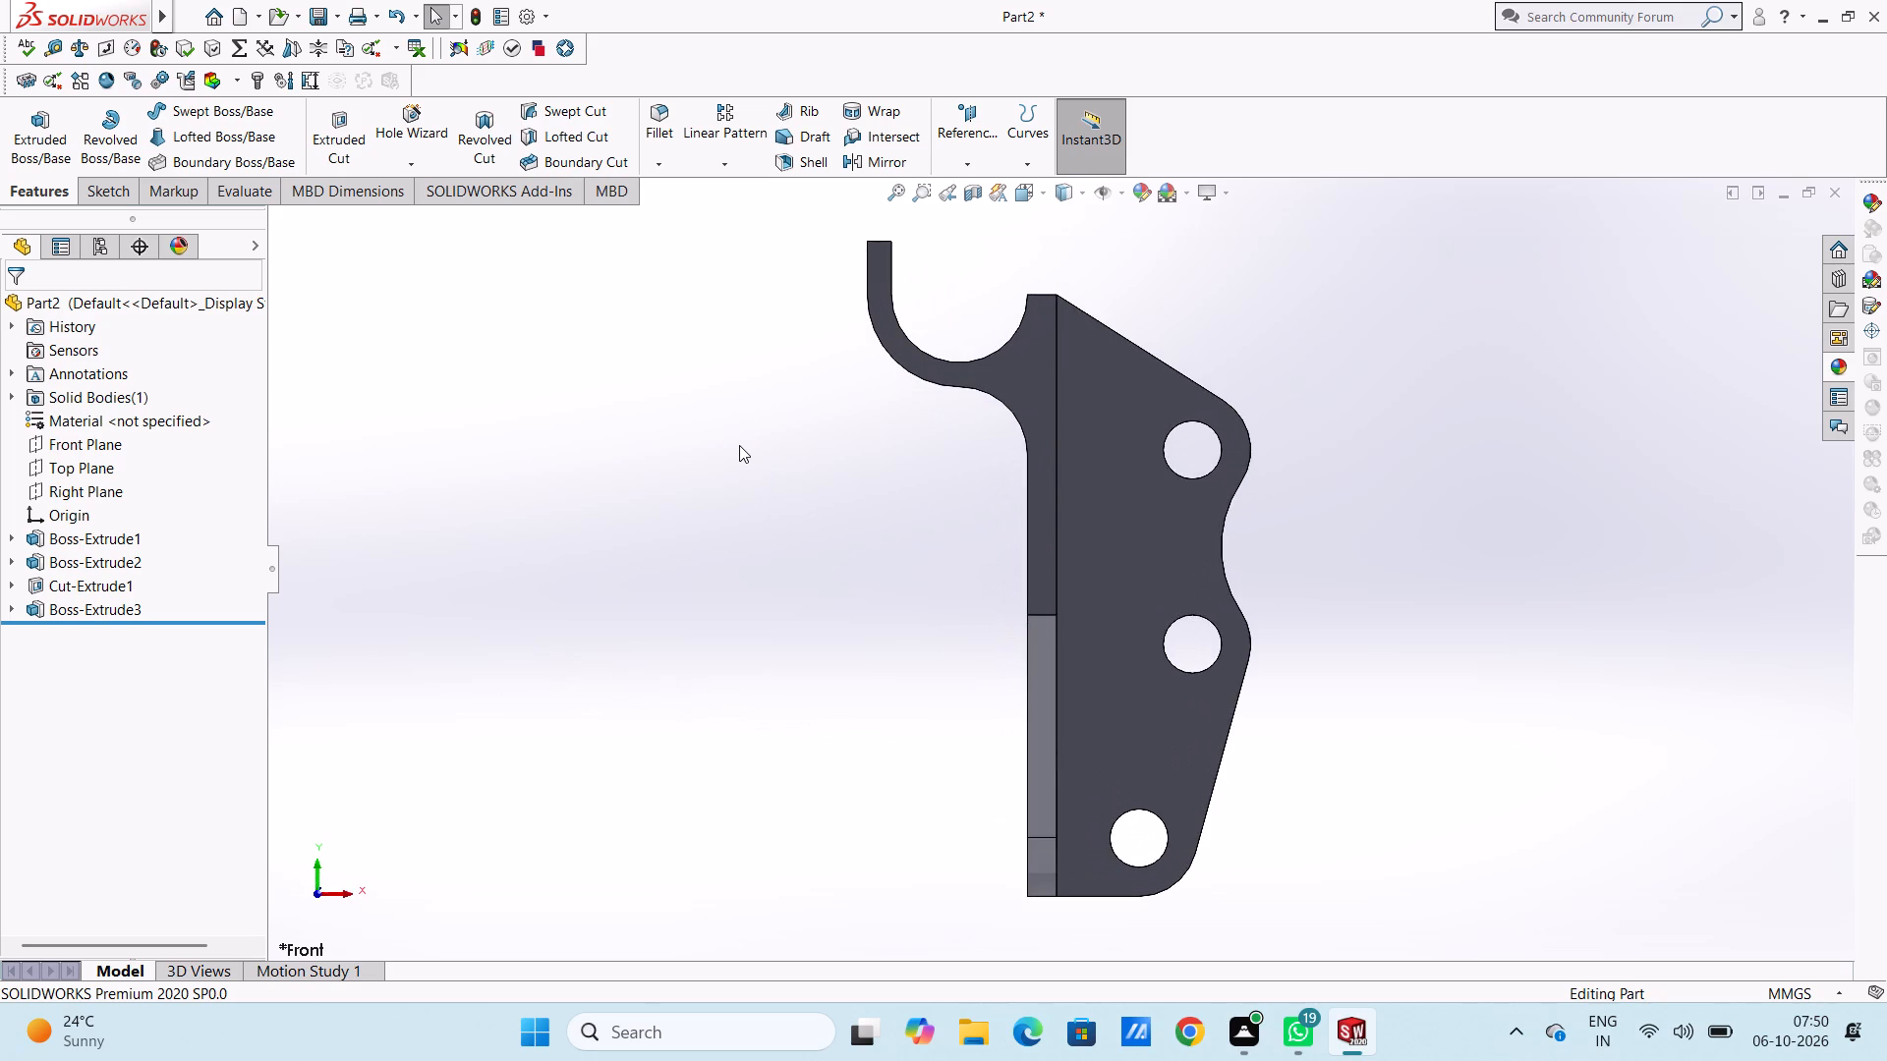
{"action": "left_click", "coordinate": [981, 109]}
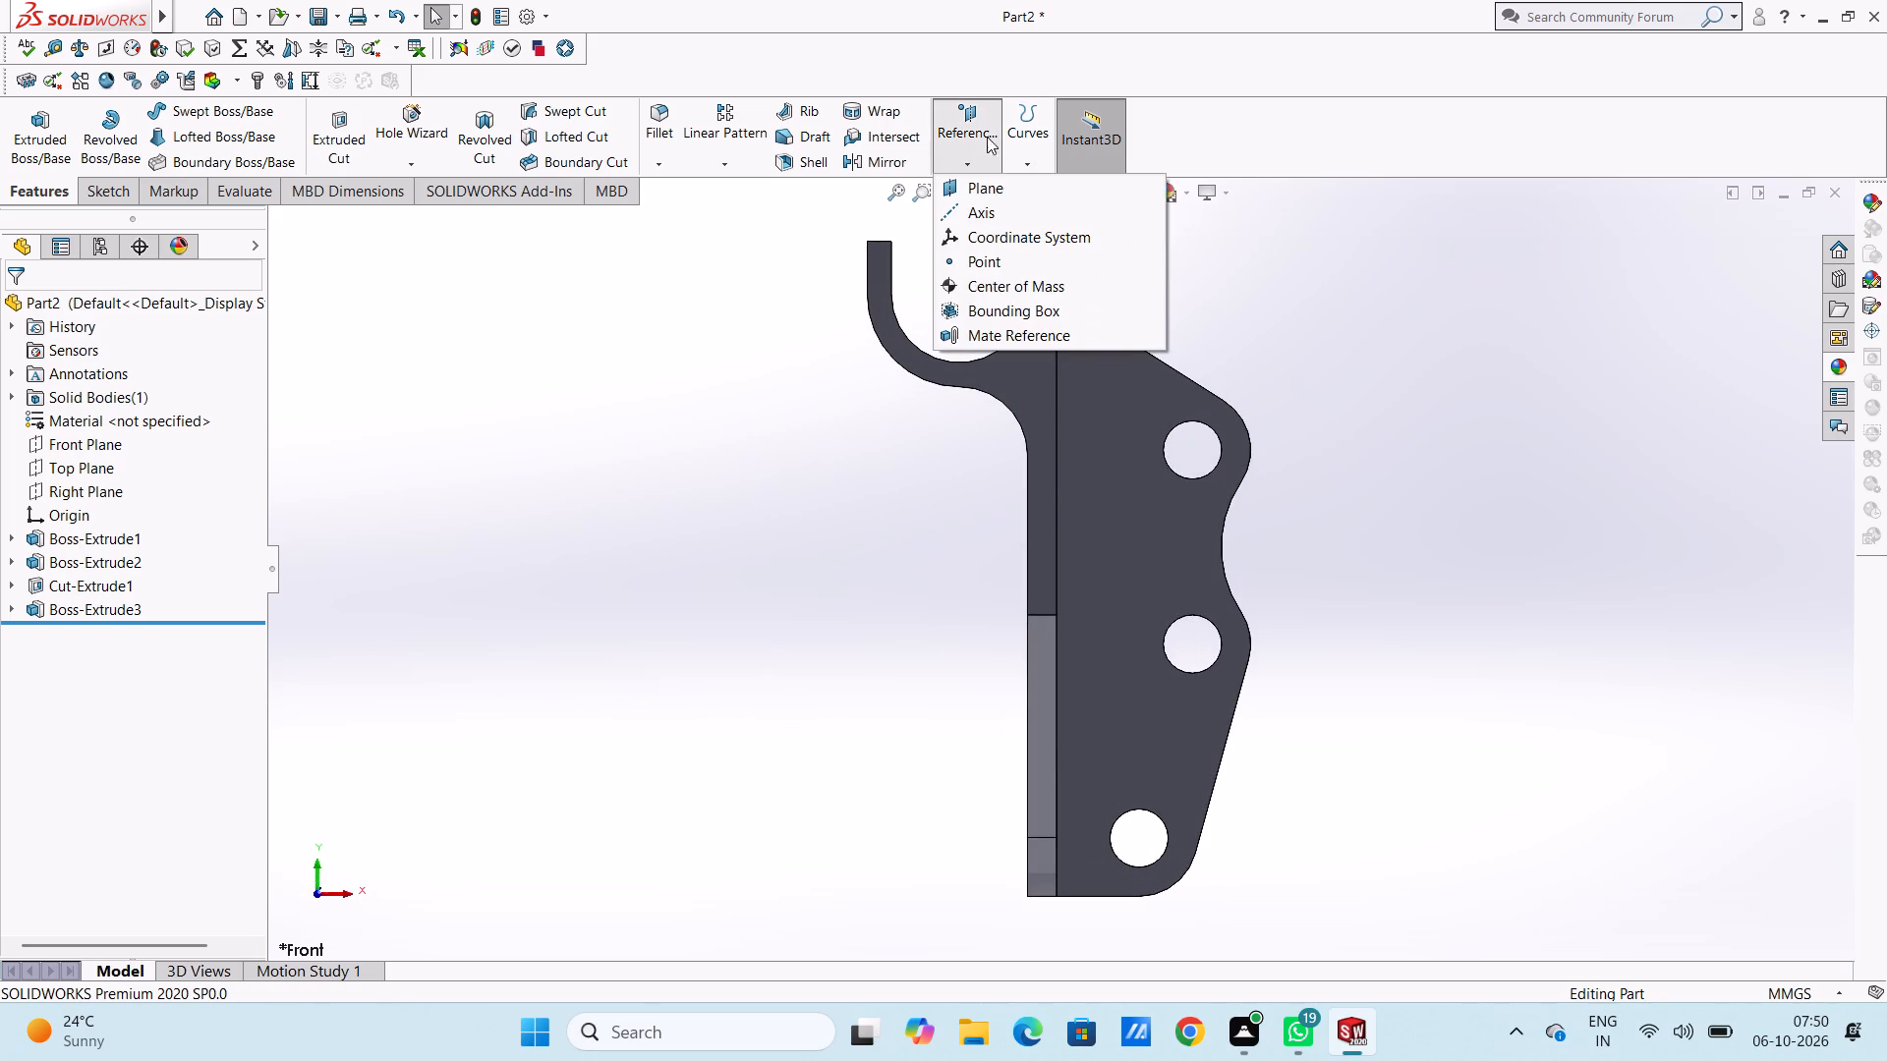
{"action": "left_click", "coordinate": [992, 189]}
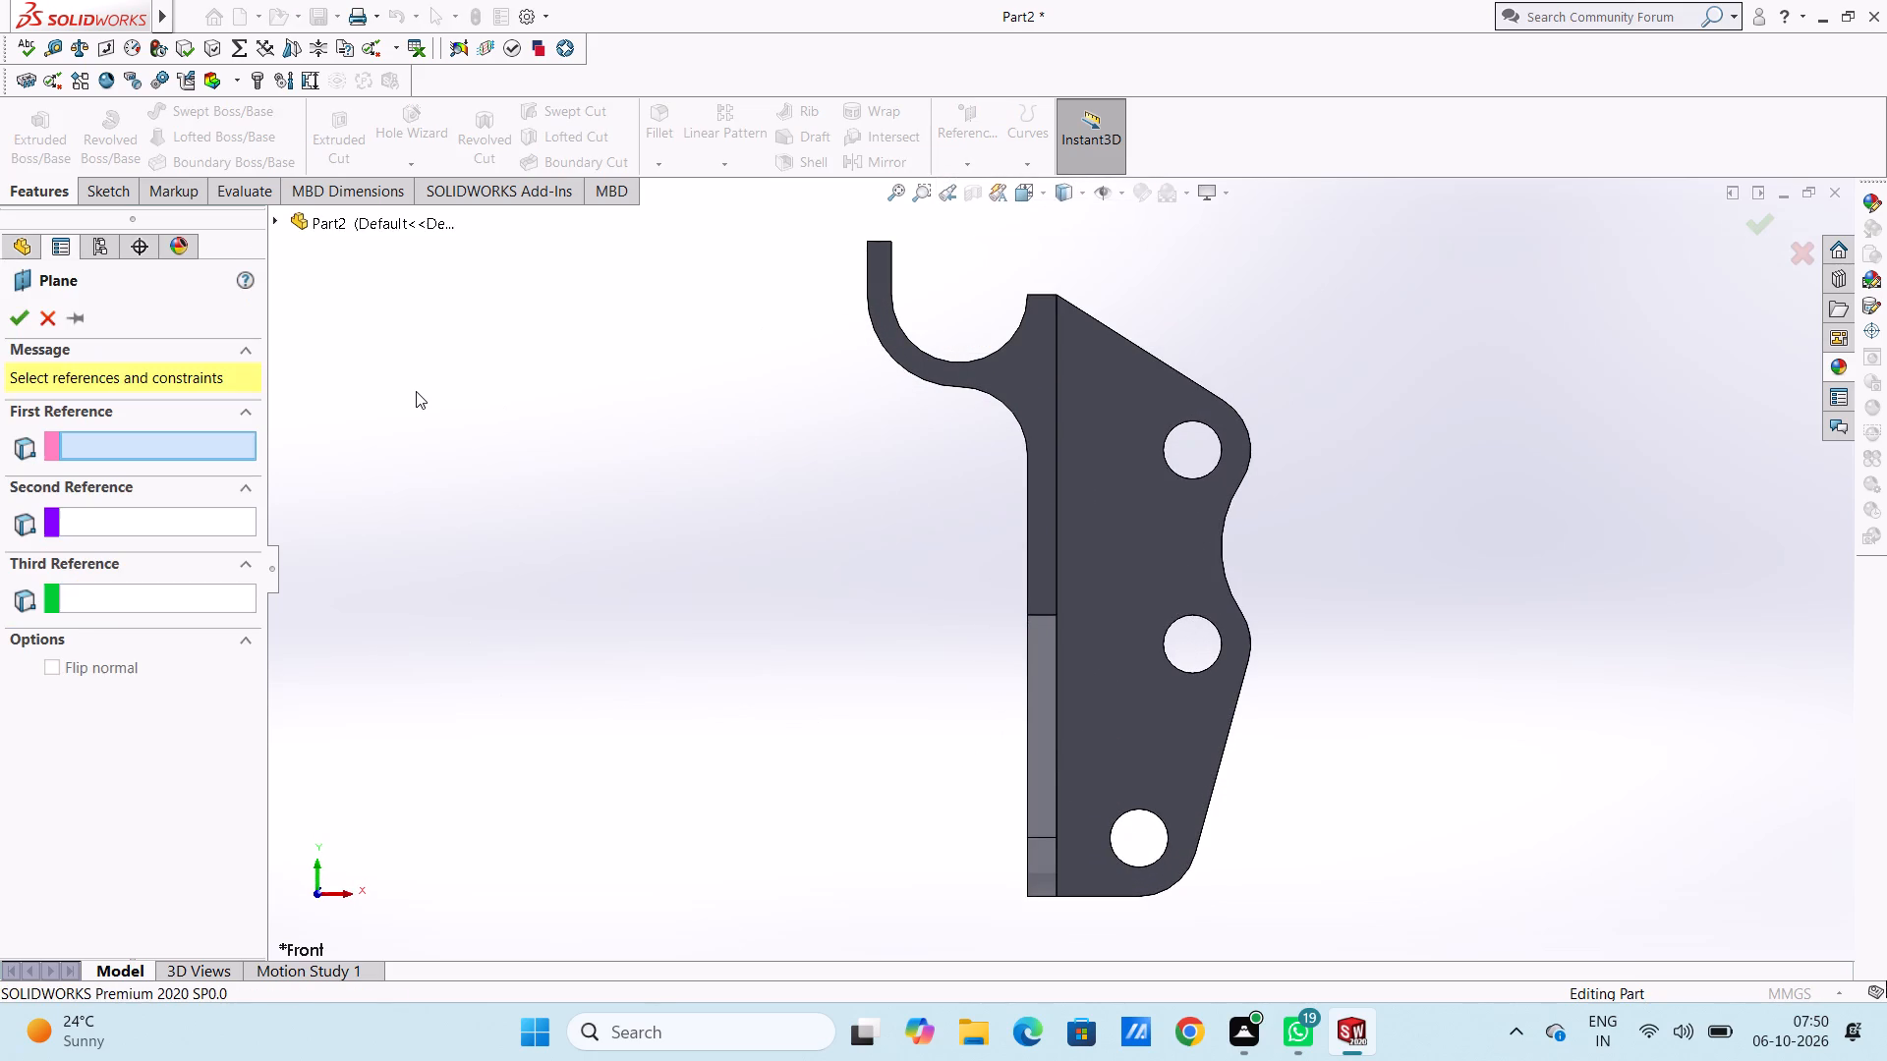
{"action": "left_click", "coordinate": [357, 226]}
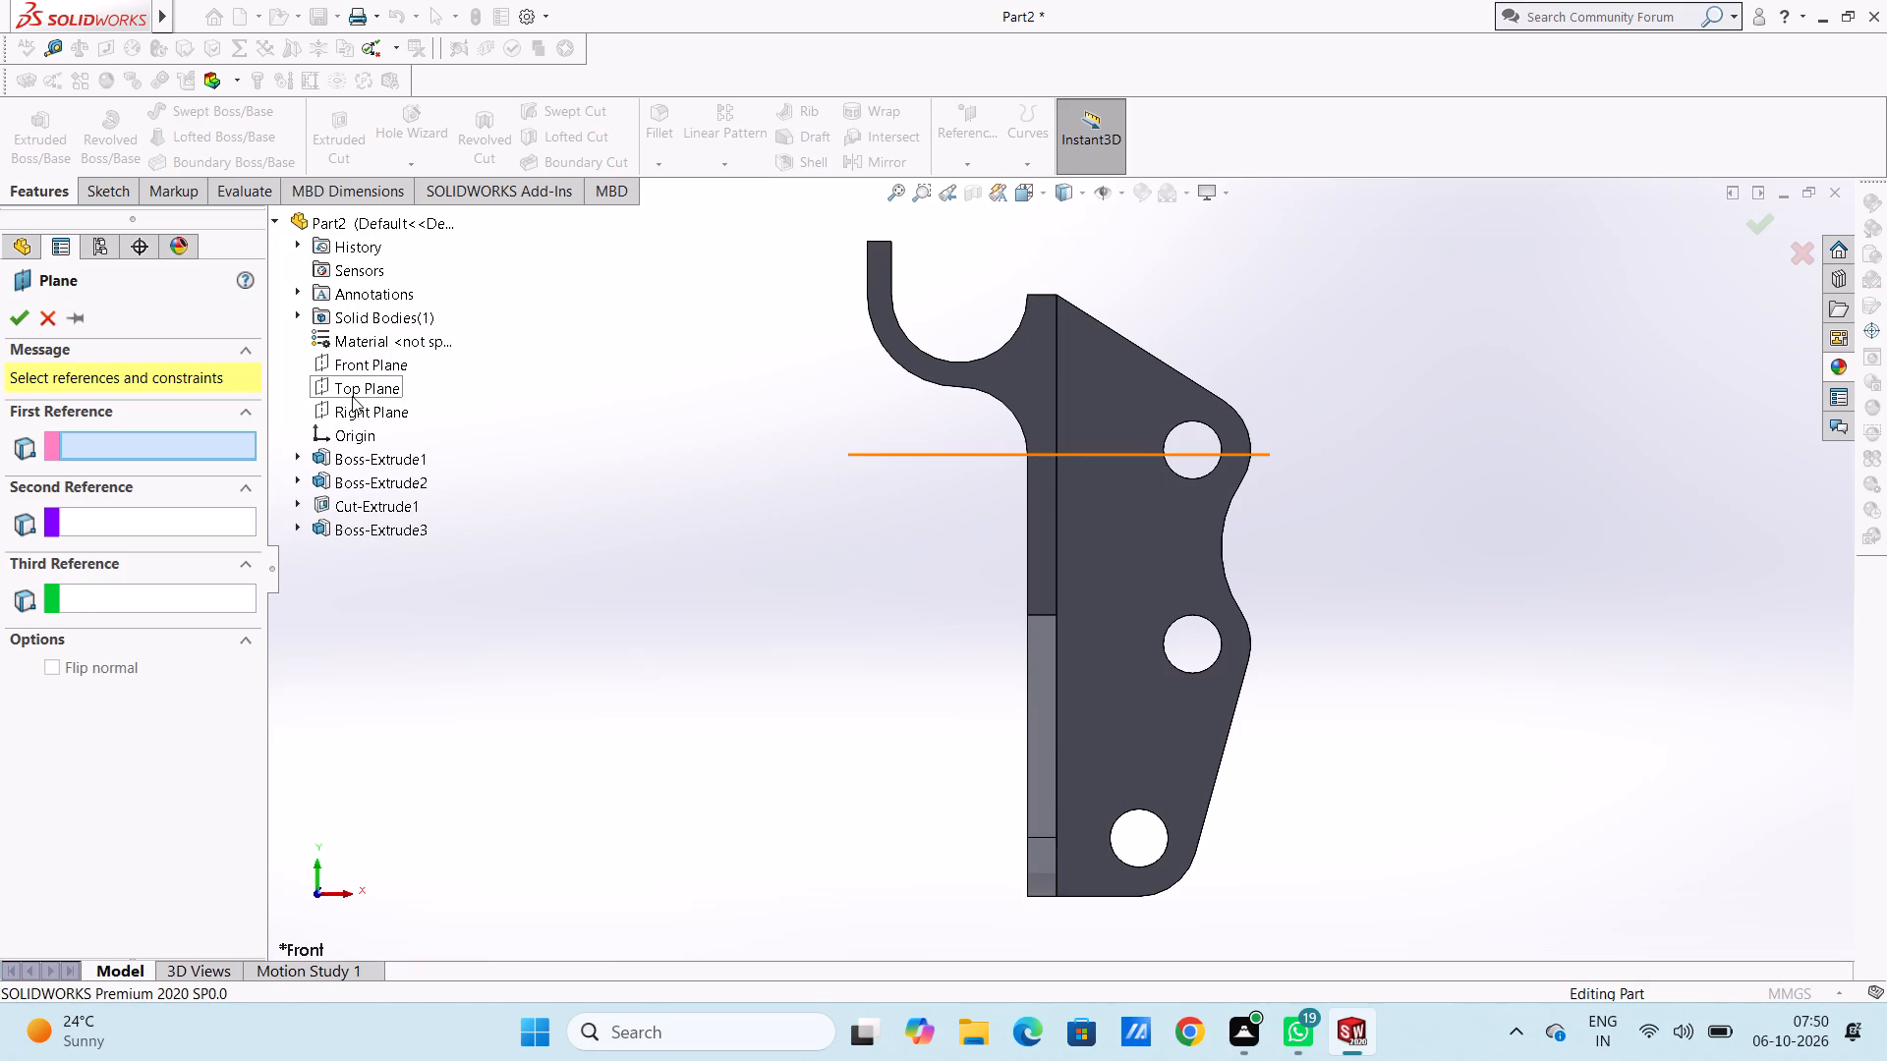
{"action": "left_click", "coordinate": [354, 392]}
{"action": "double_click", "coordinate": [170, 613]}
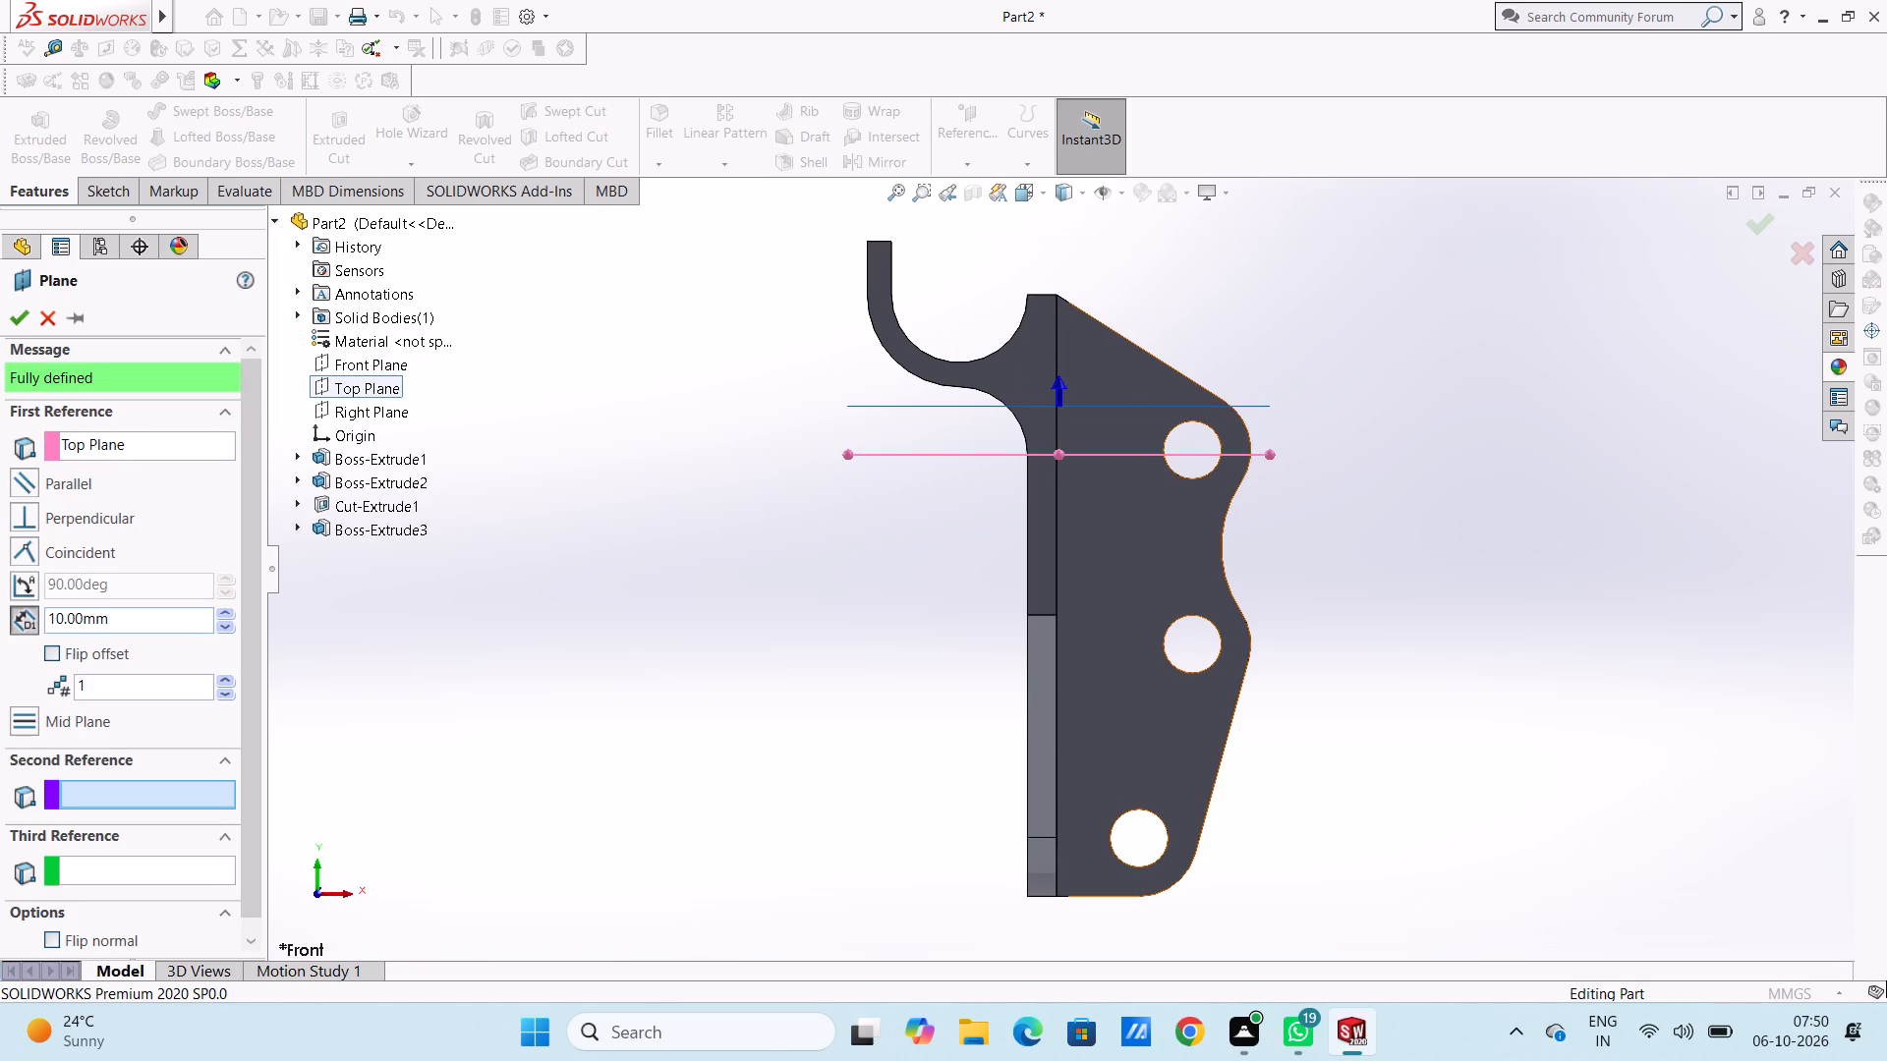
{"action": "key", "text": "0"}
{"action": "key", "text": "Return"}
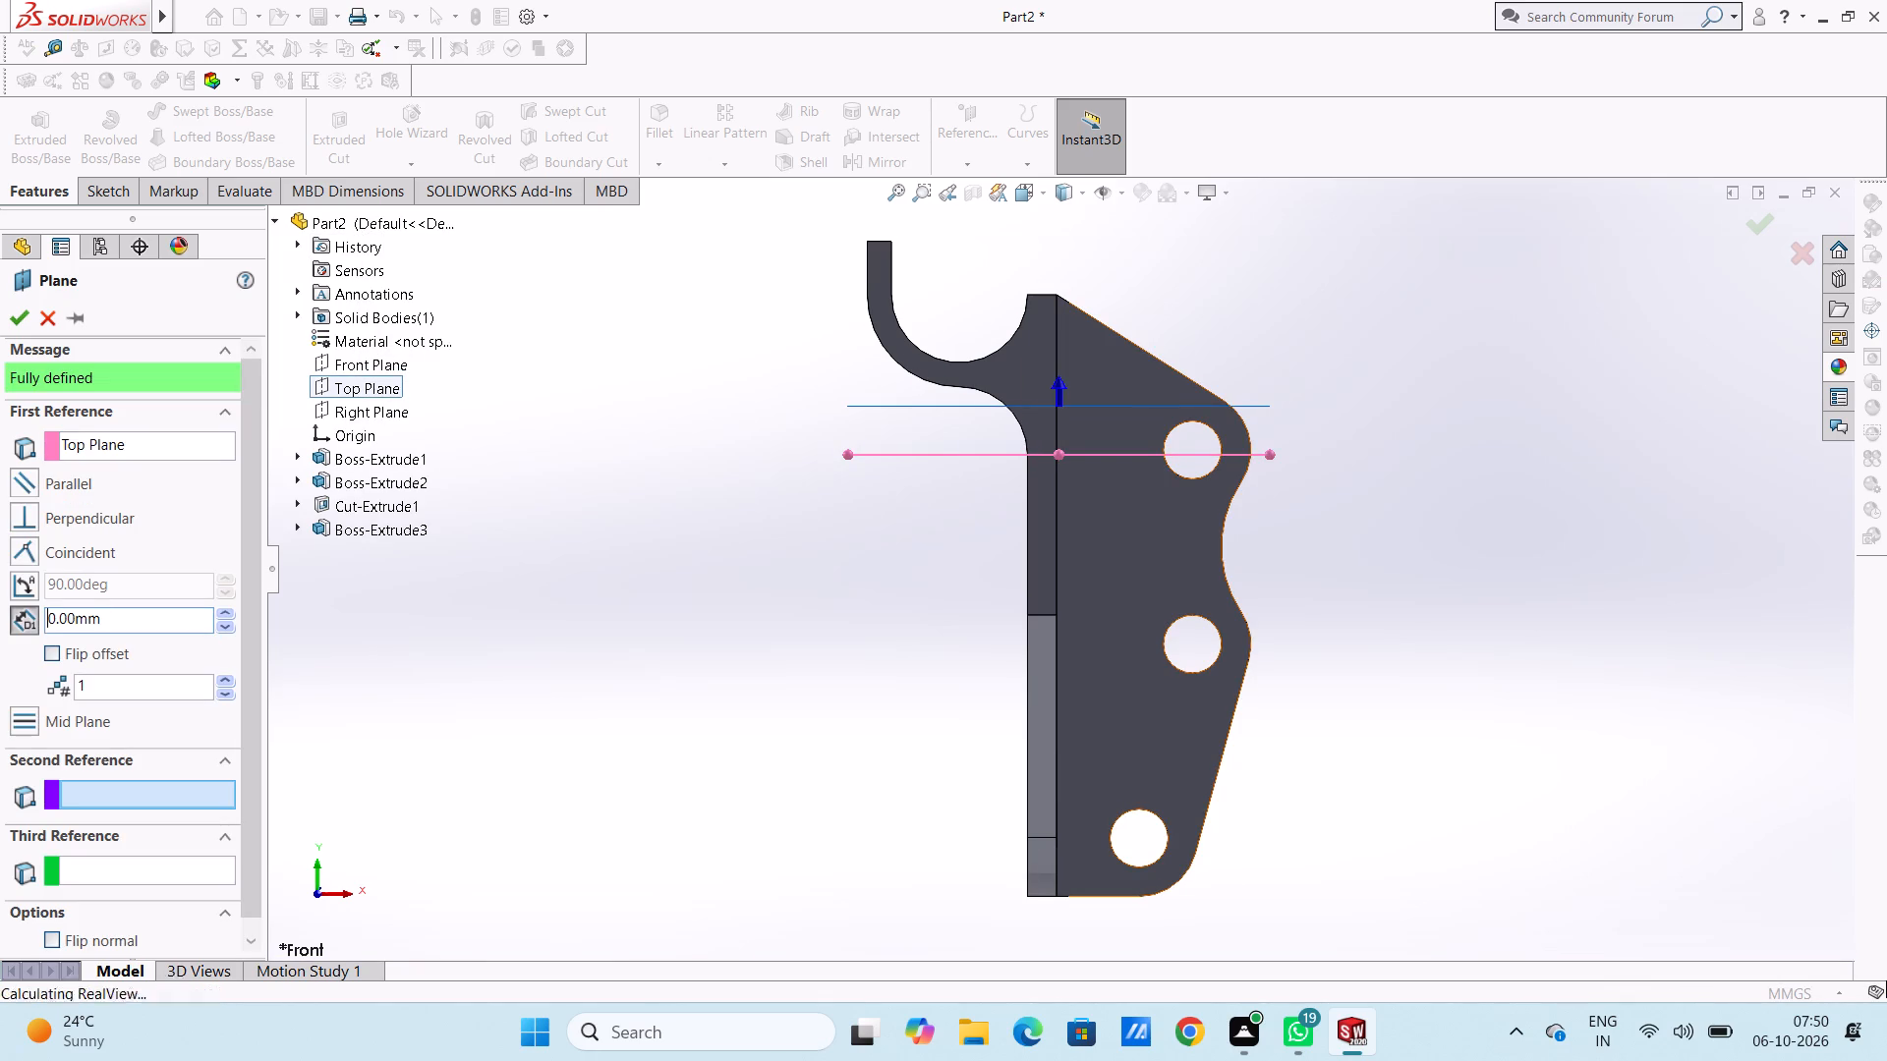
{"action": "scroll", "coordinate": [151, 608], "scroll_direction": "down", "scroll_amount": 1}
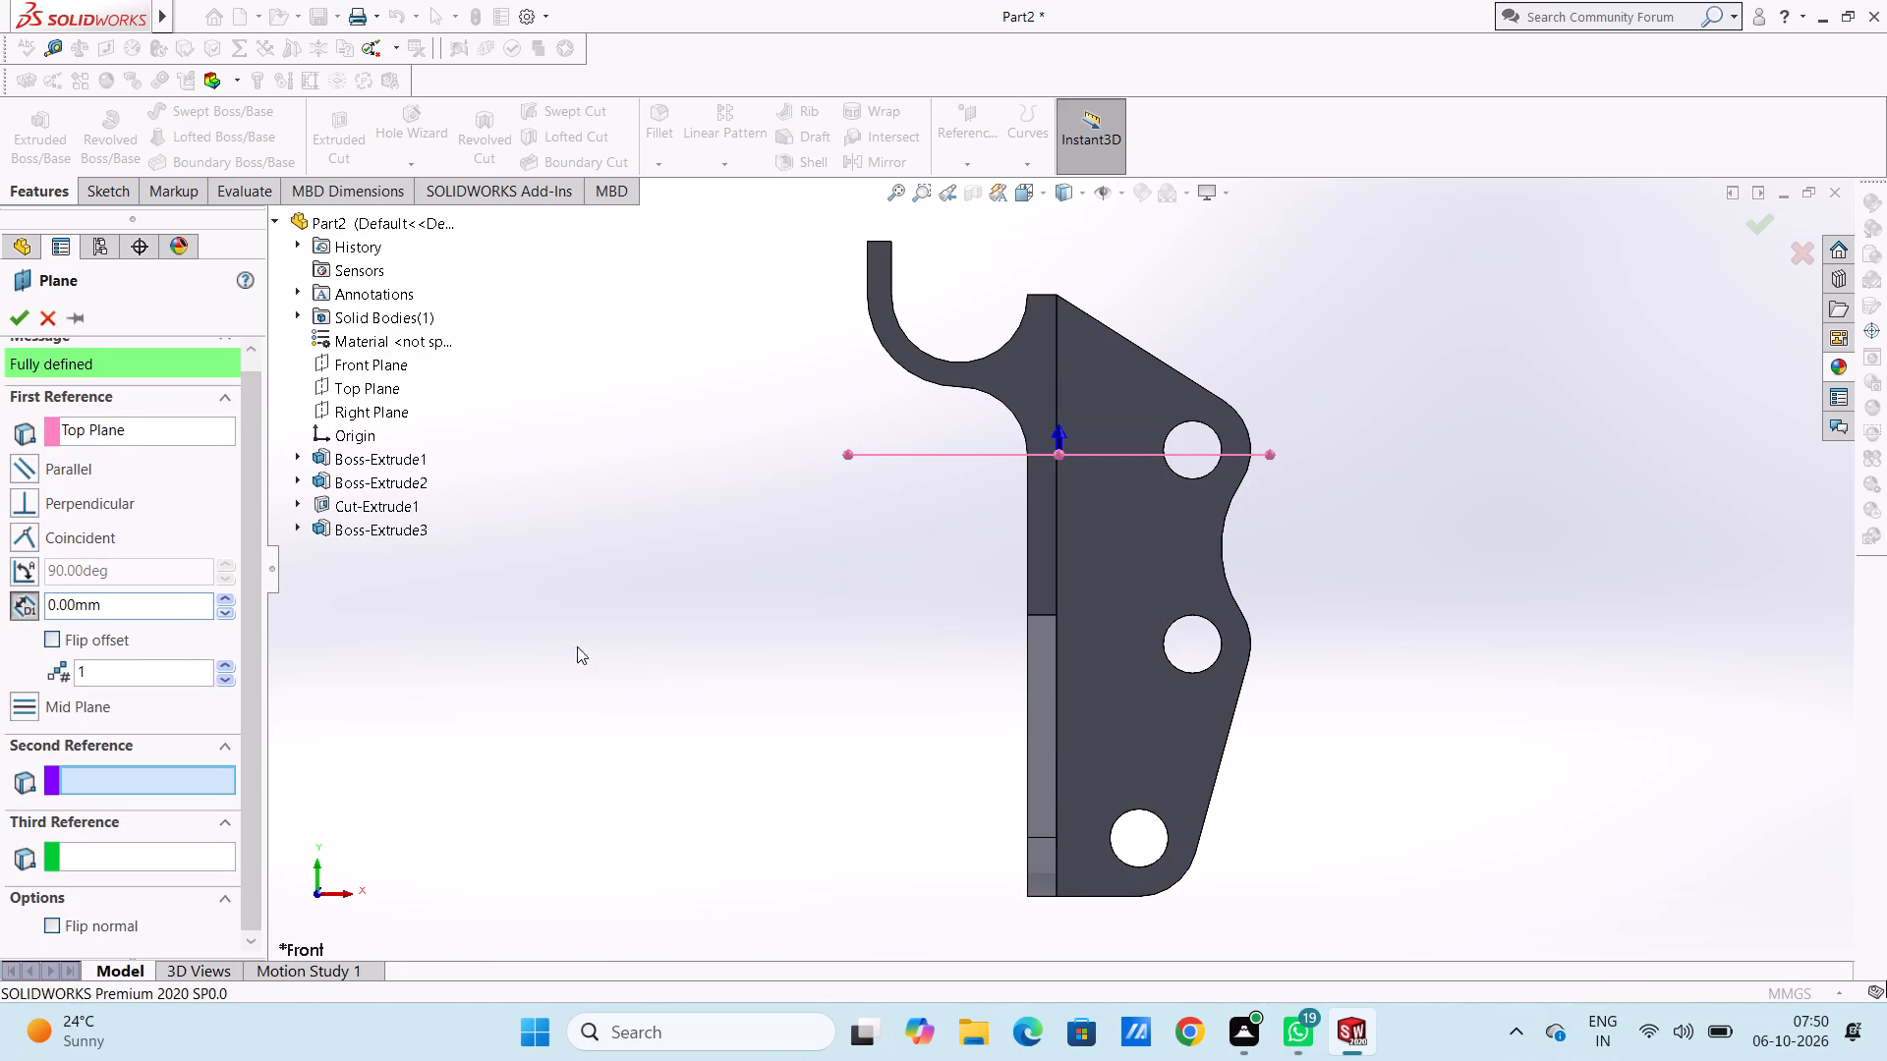
{"action": "middle_click_drag", "start_coordinate": [821, 571], "coordinate": [732, 580]}
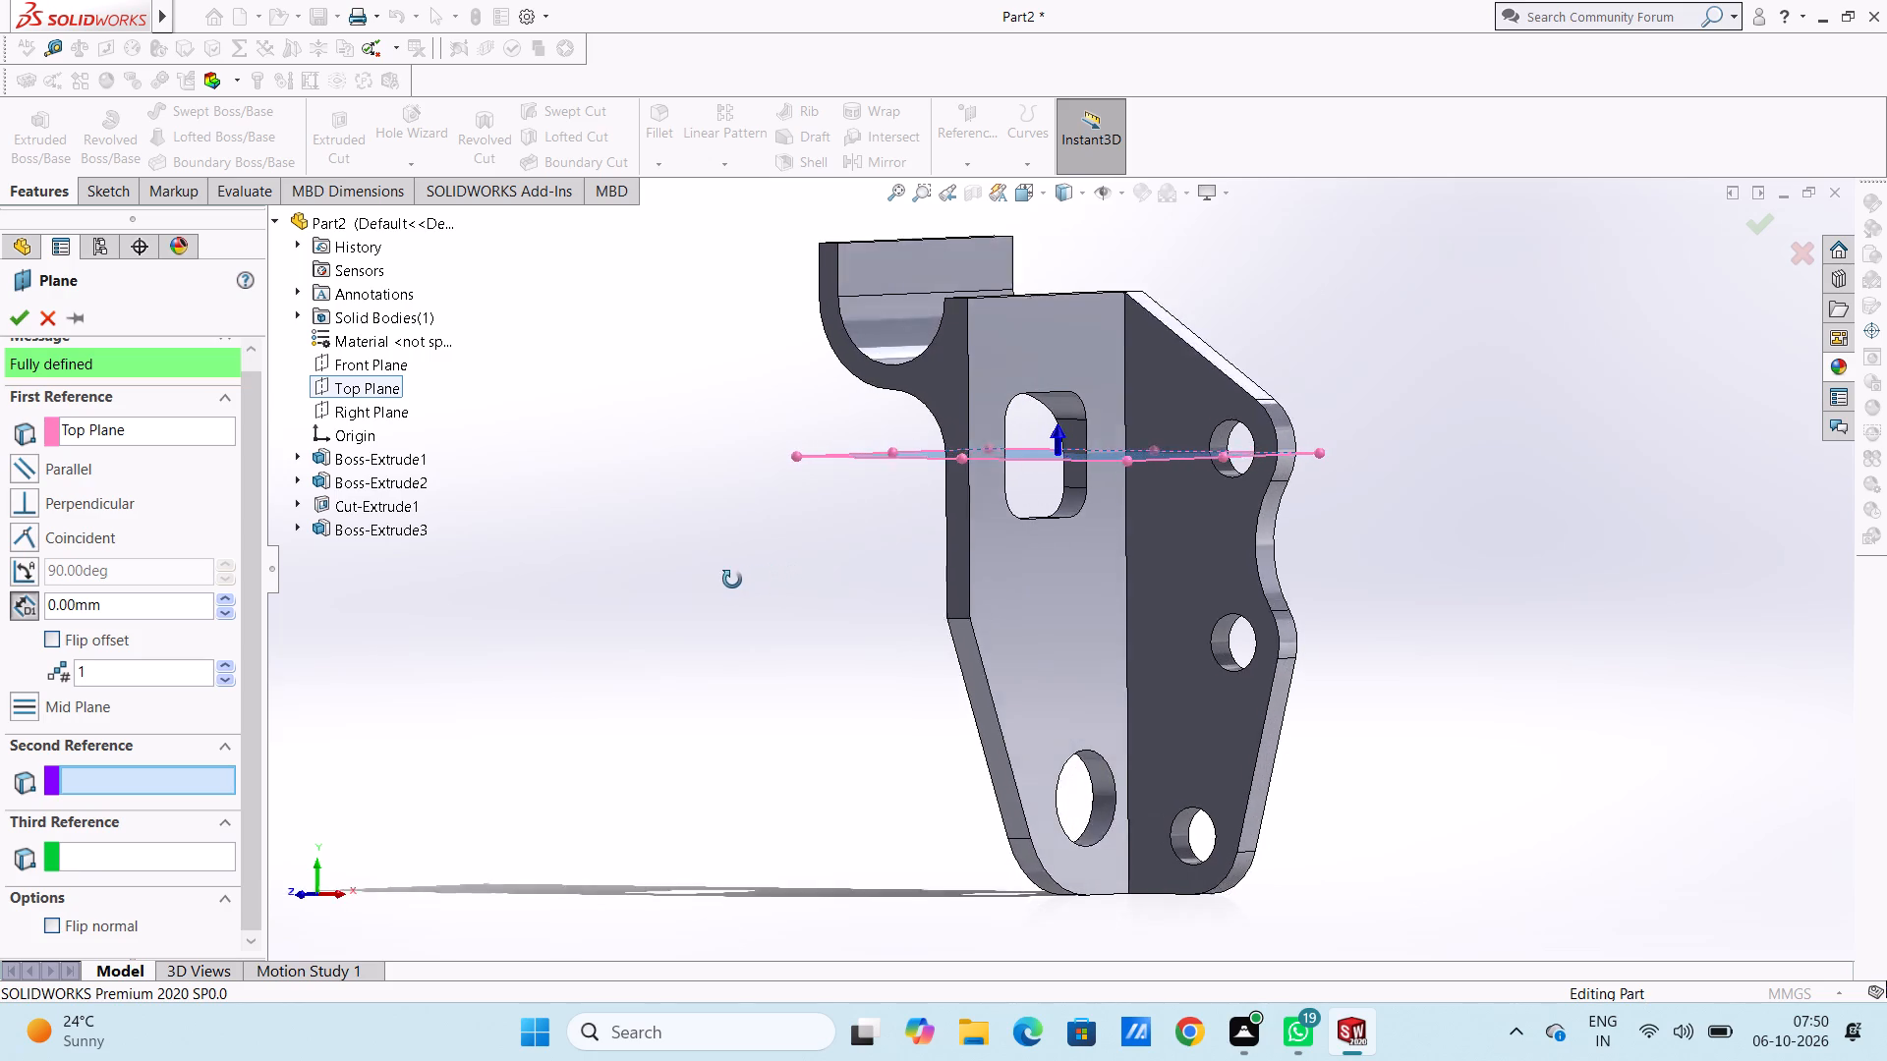
{"action": "middle_click_drag", "start_coordinate": [732, 580], "coordinate": [734, 580]}
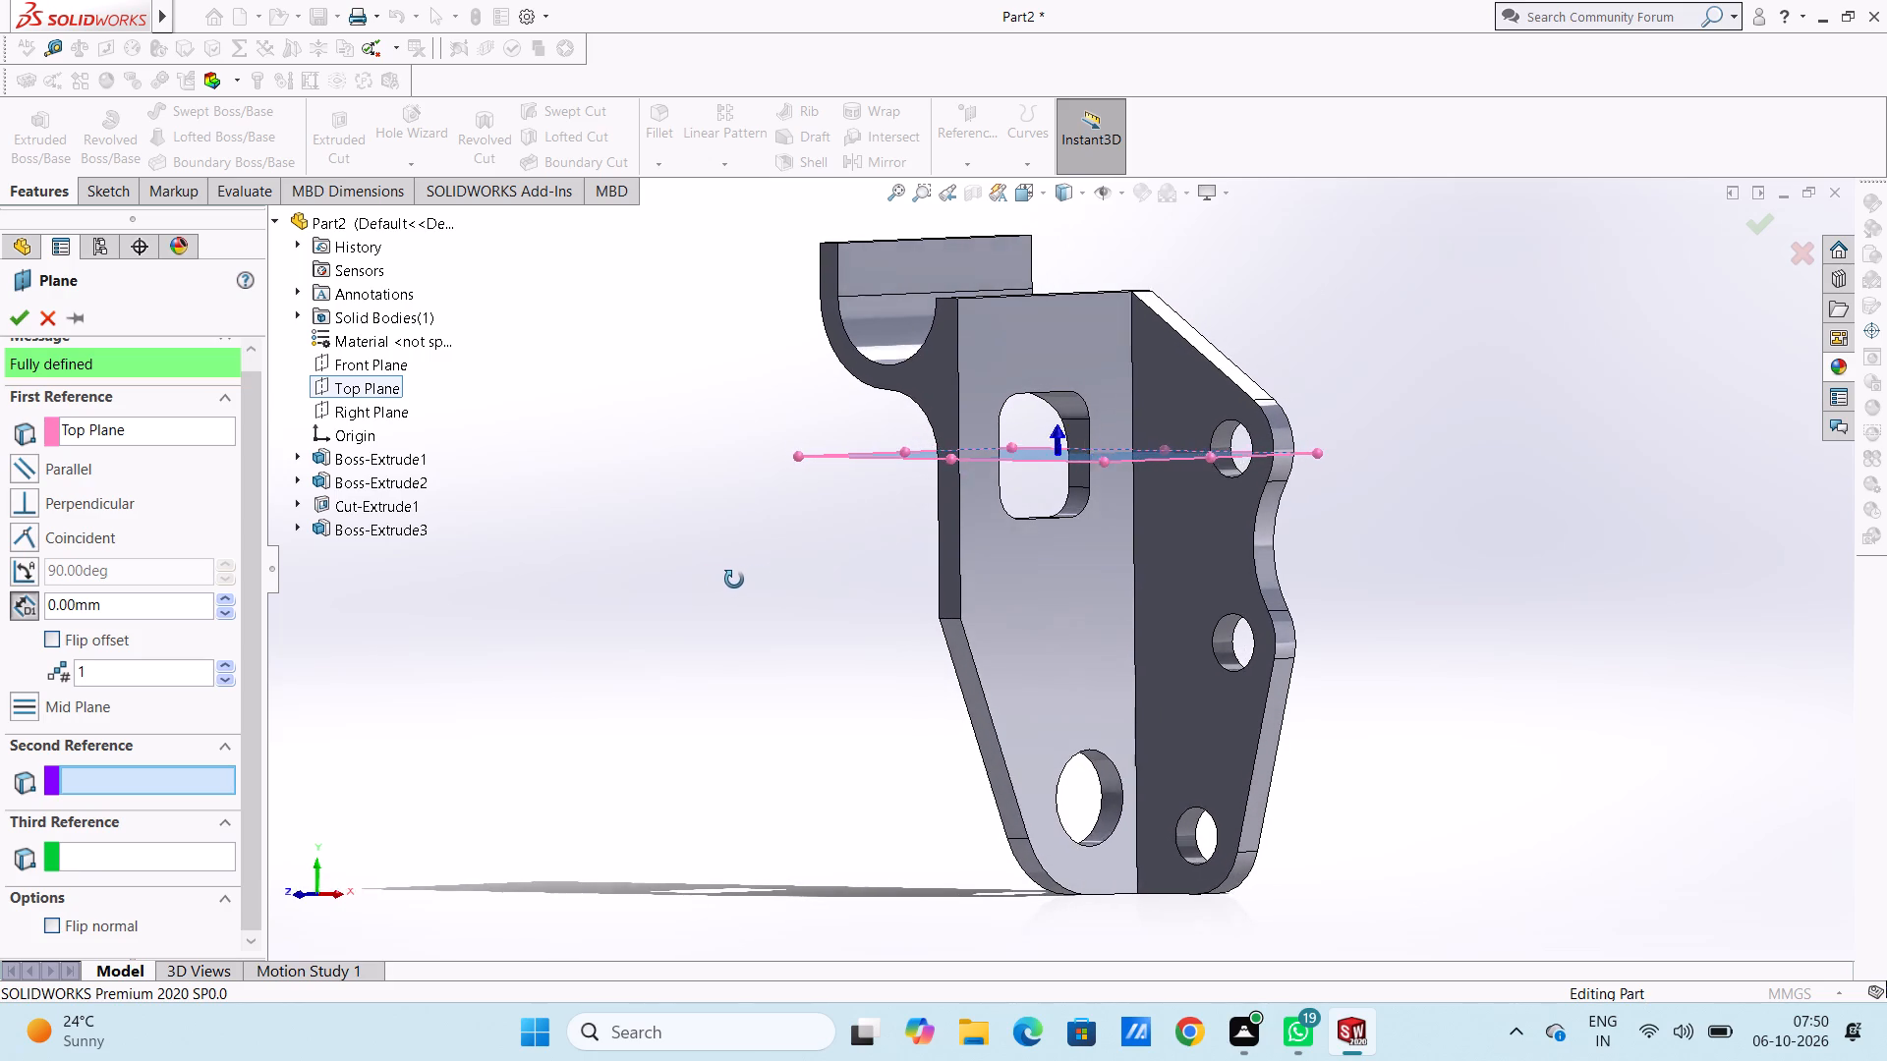
{"action": "middle_click_drag", "start_coordinate": [734, 580], "coordinate": [801, 569]}
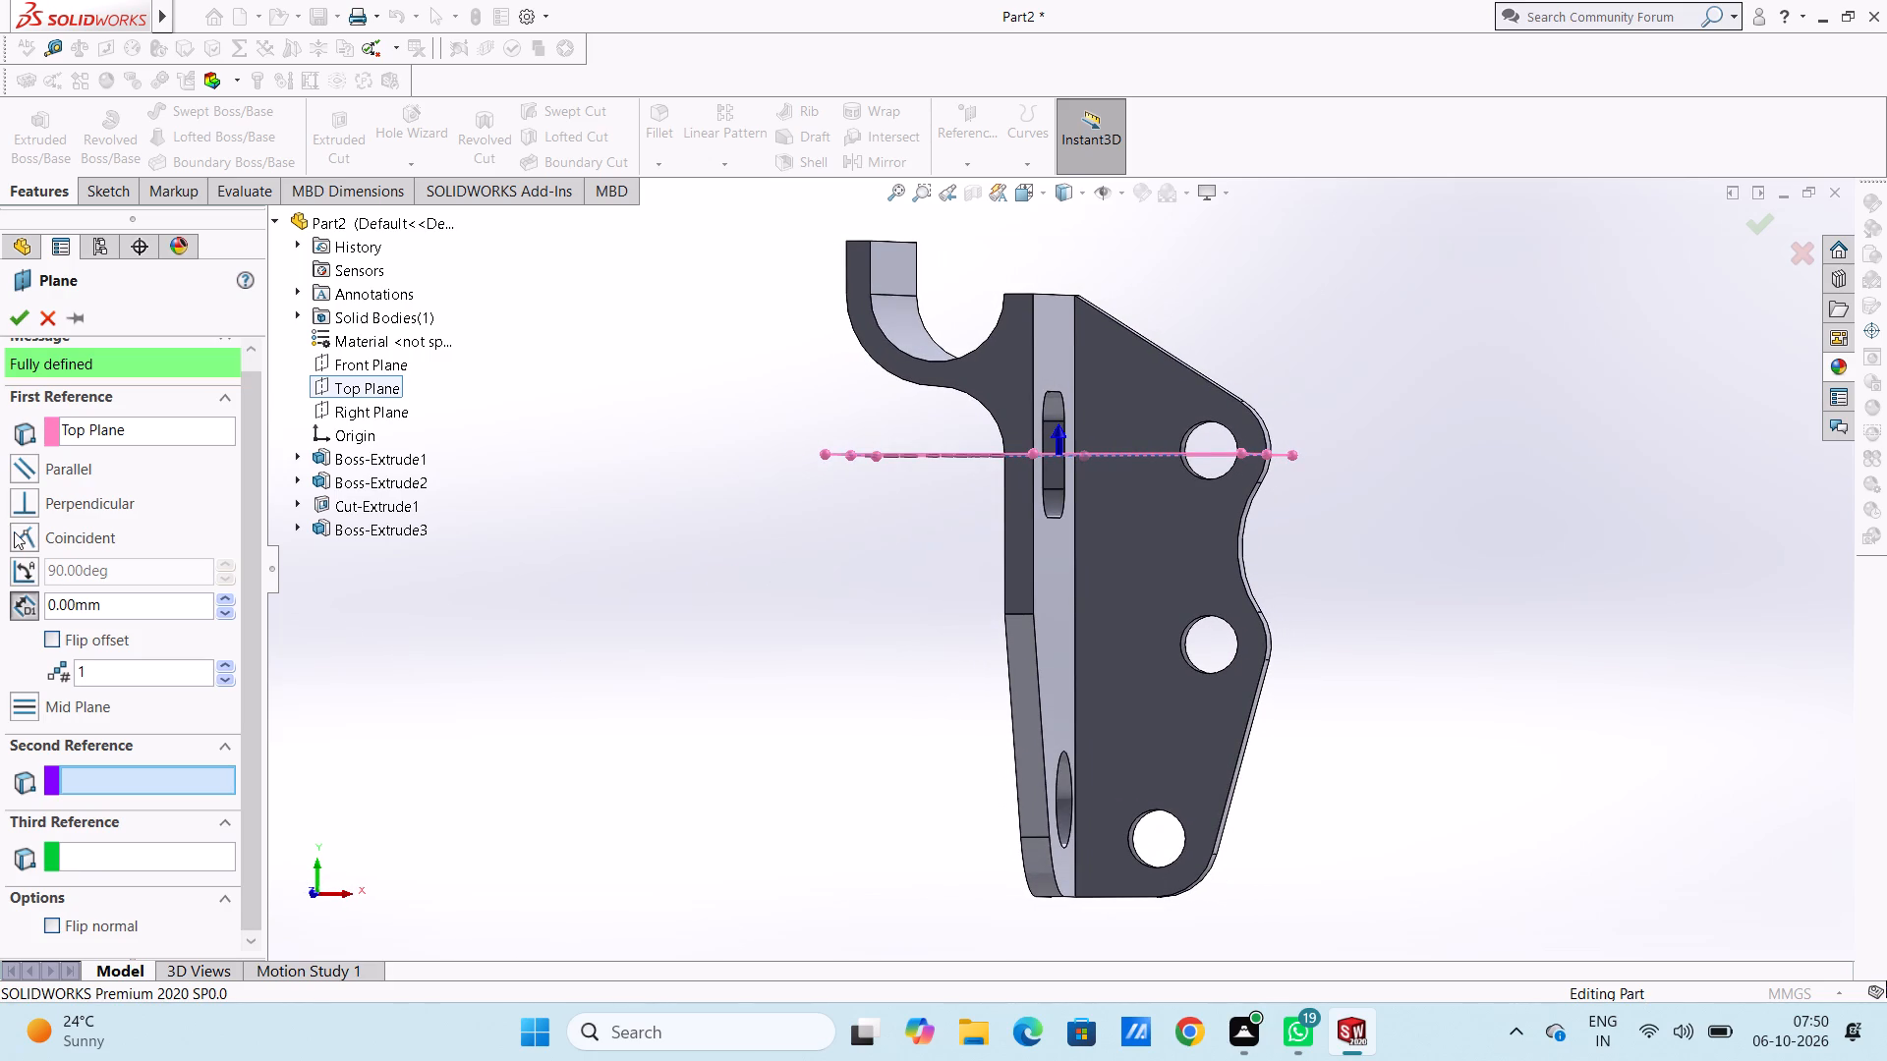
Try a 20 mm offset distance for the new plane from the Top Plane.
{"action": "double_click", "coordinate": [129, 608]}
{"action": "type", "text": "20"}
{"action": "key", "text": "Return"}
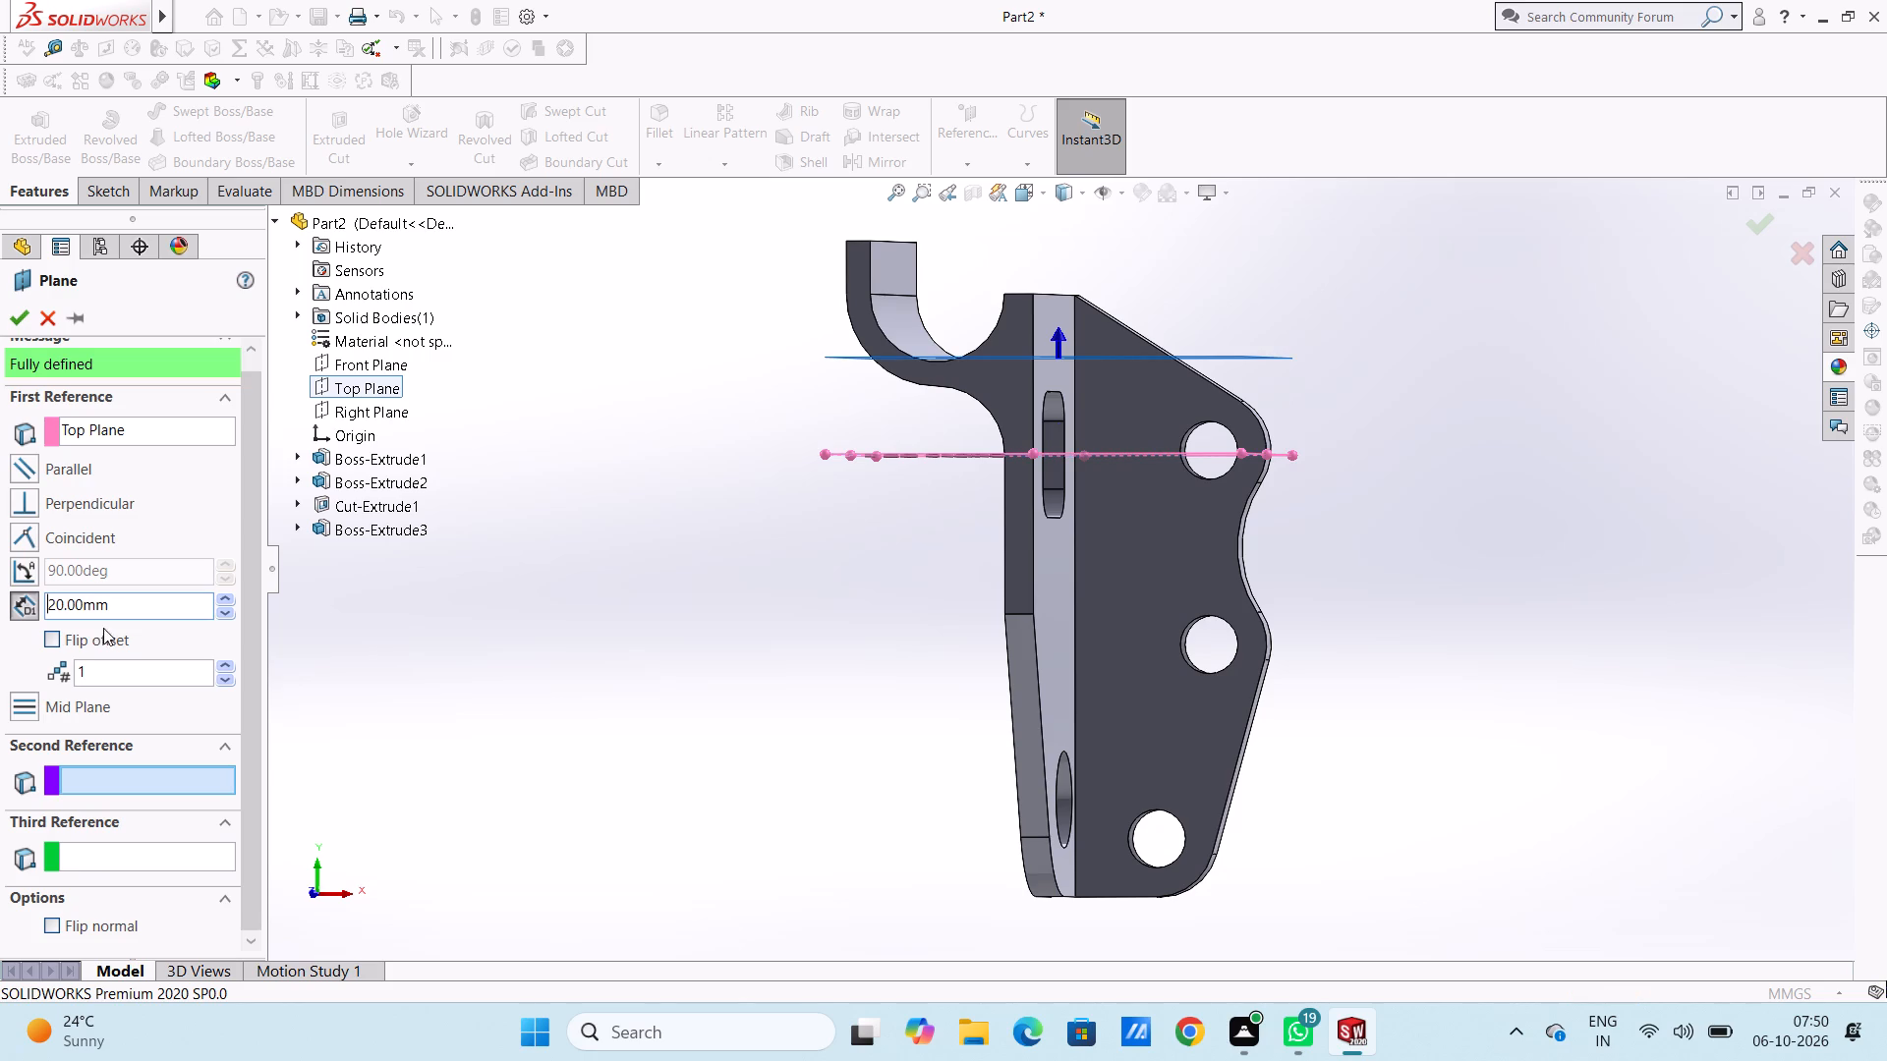
Set the new plane's offset distance to 33 mm and flip the offset to below the Top Plane.
{"action": "left_click", "coordinate": [162, 610]}
{"action": "left_click", "coordinate": [162, 610]}
{"action": "type", "text": "33"}
{"action": "key", "text": "Return"}
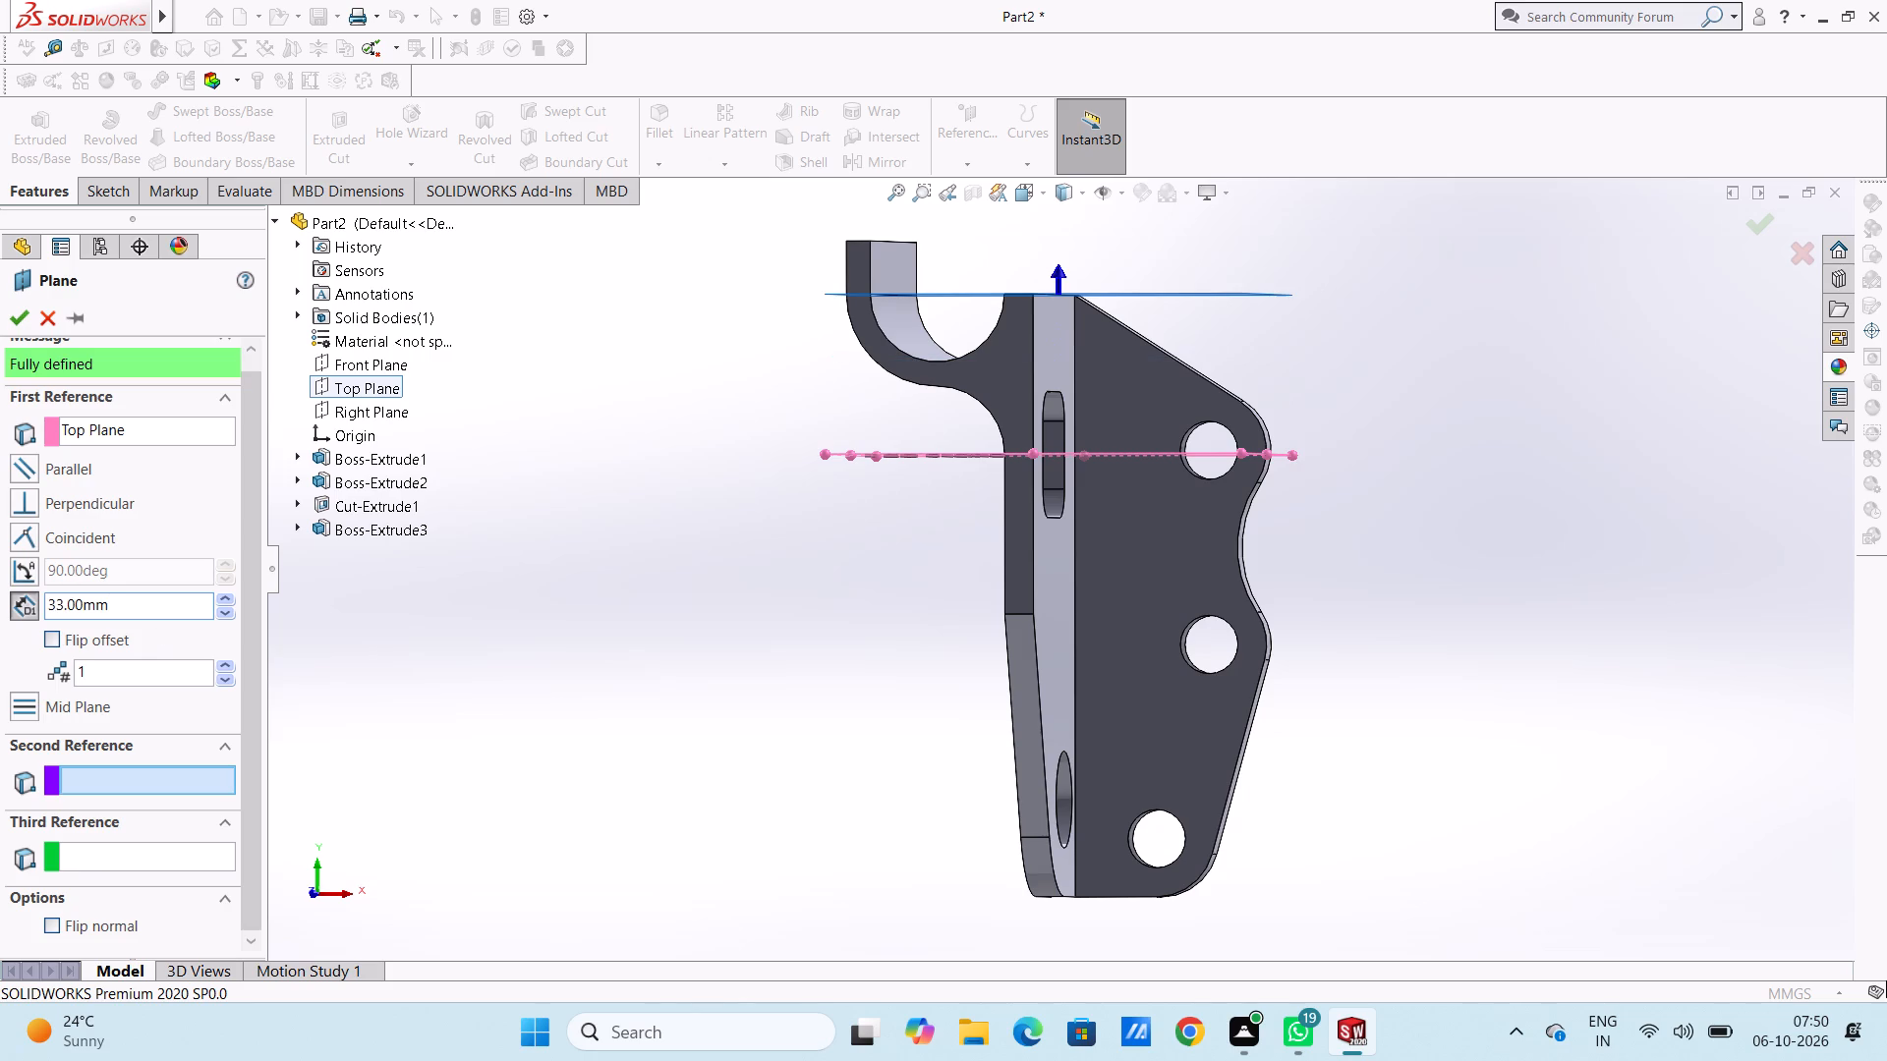
{"action": "left_click", "coordinate": [47, 631]}
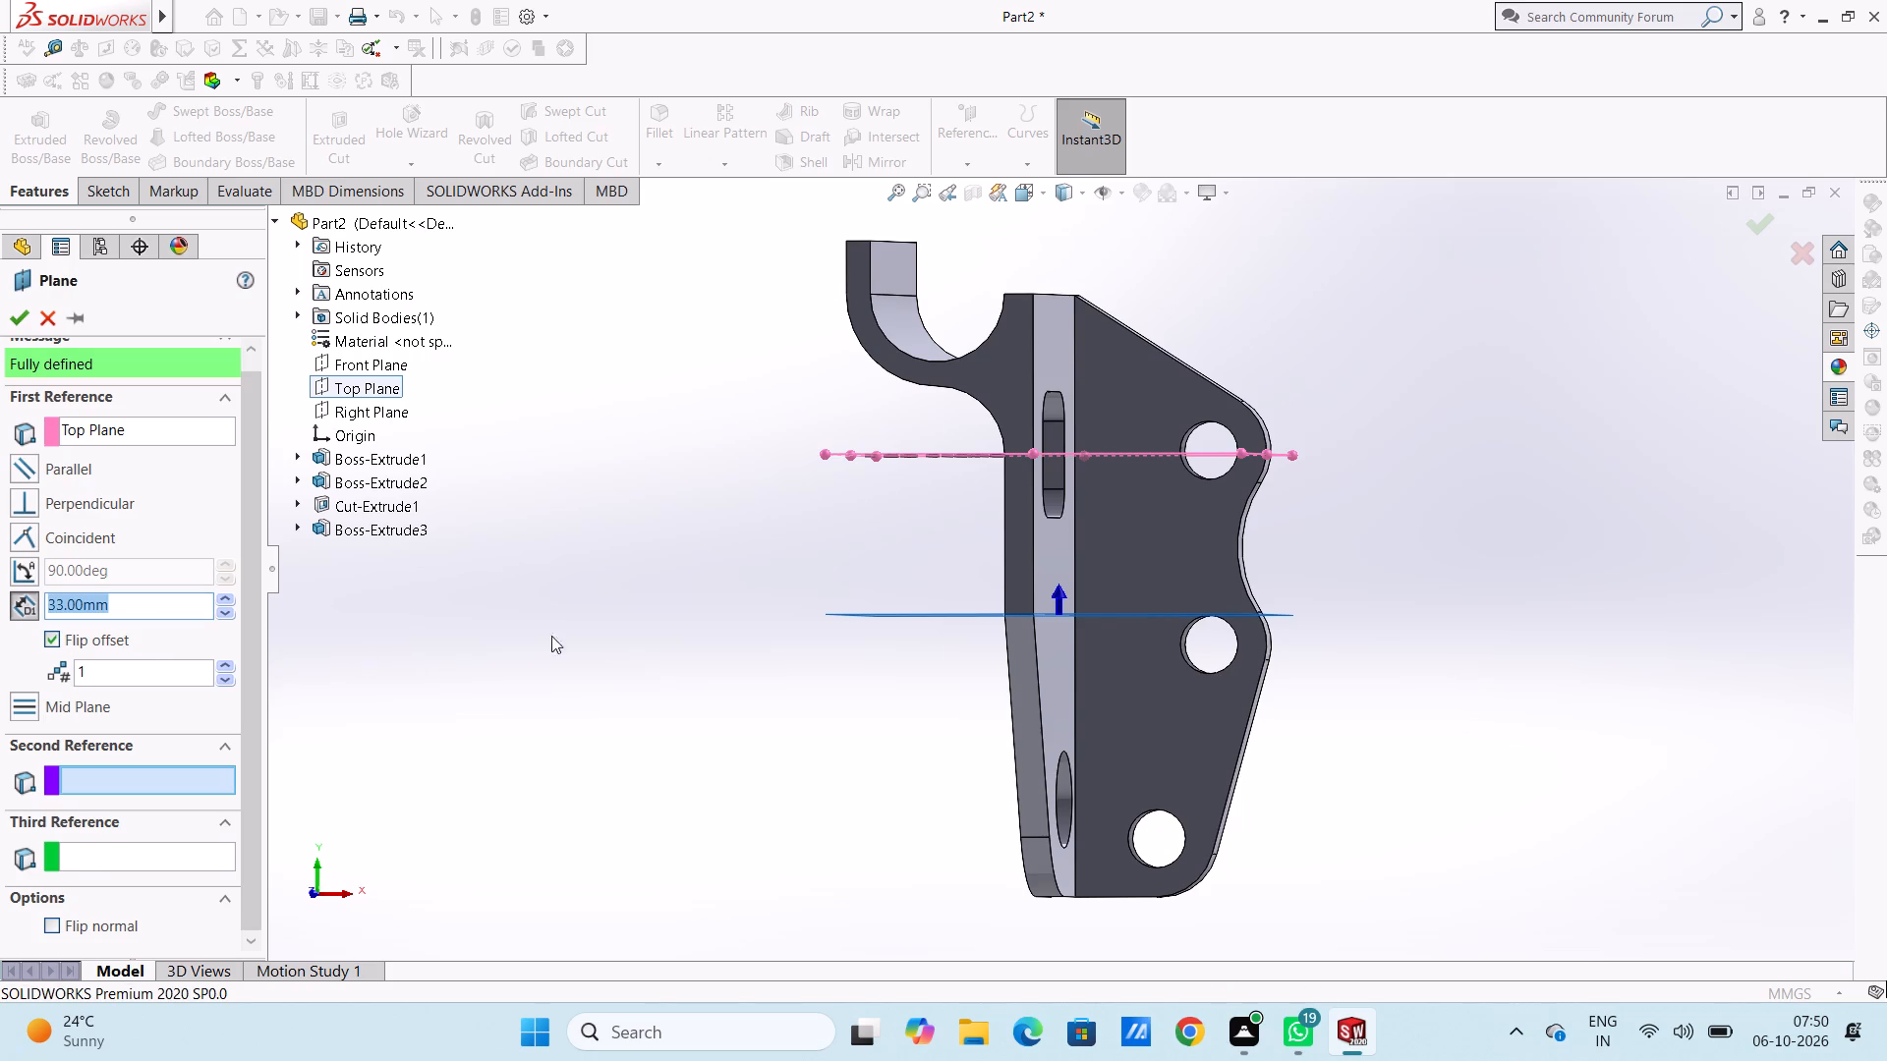
{"action": "middle_click_drag", "start_coordinate": [618, 614], "coordinate": [504, 626]}
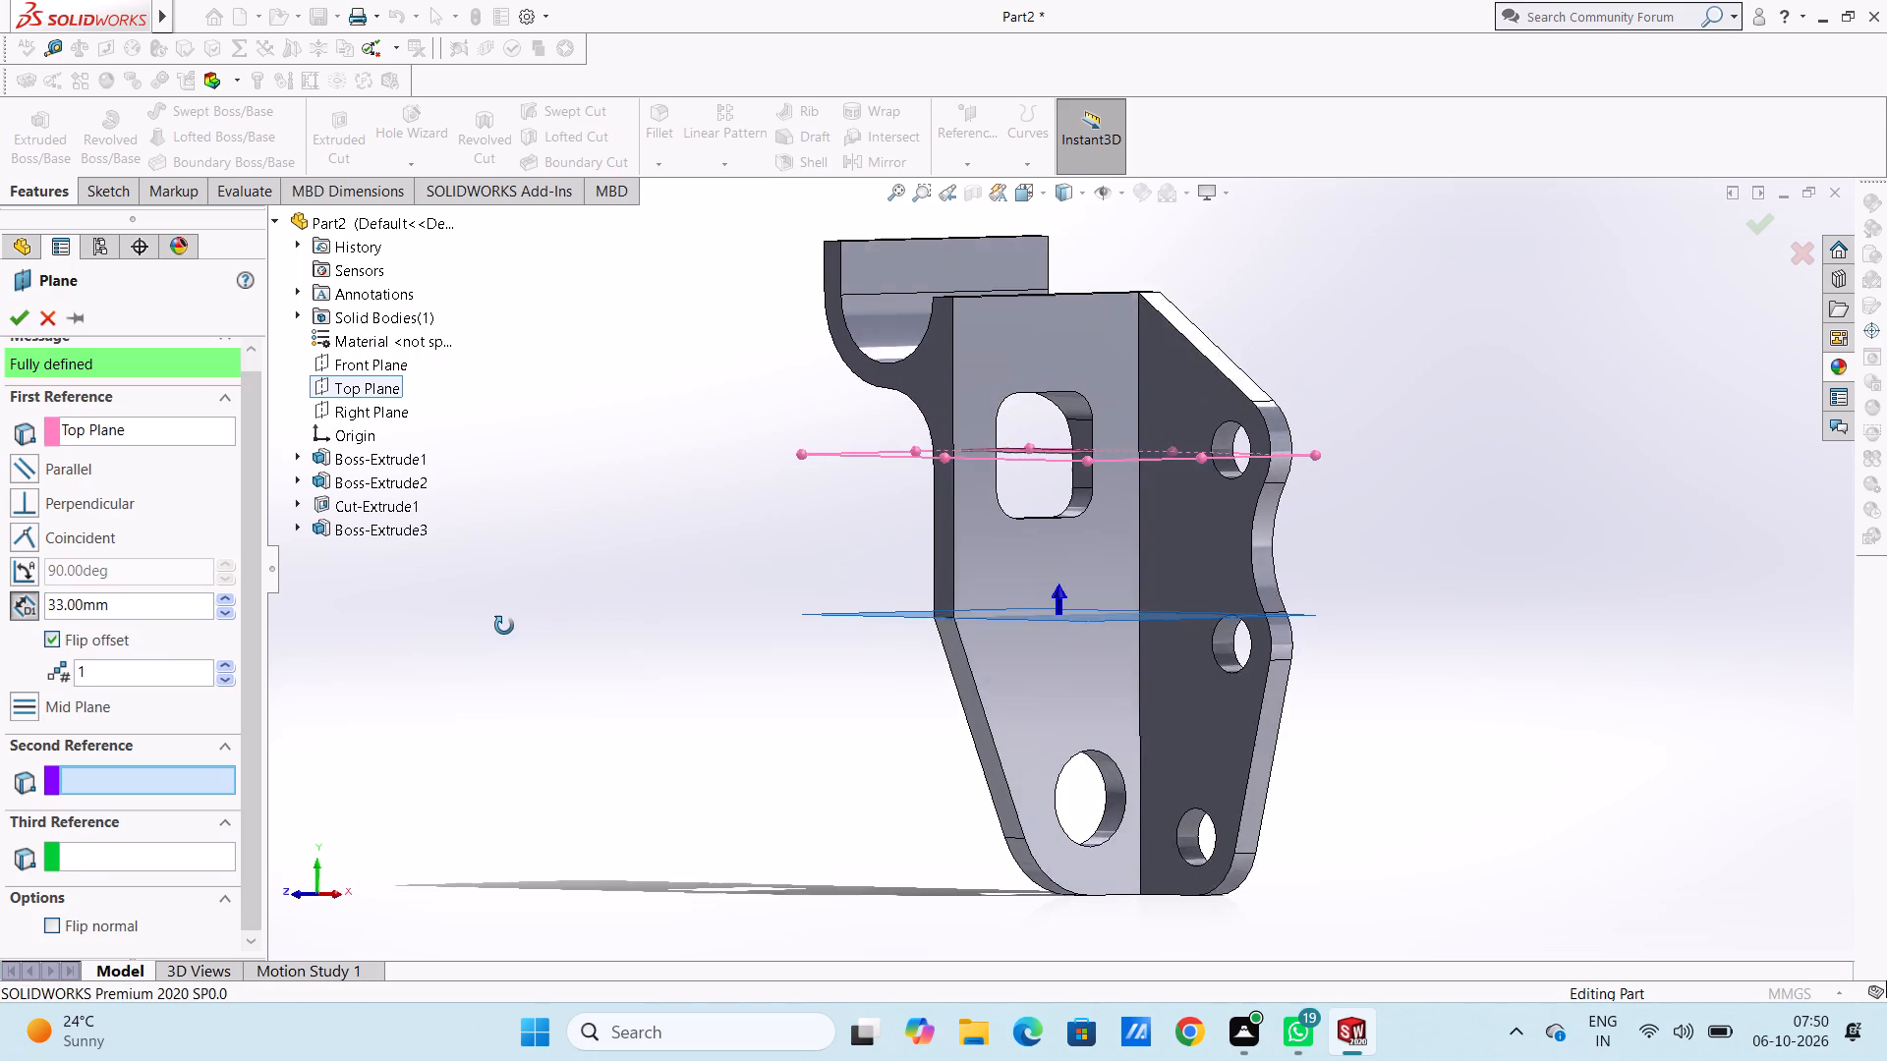
{"action": "middle_click_drag", "start_coordinate": [504, 626], "coordinate": [509, 624]}
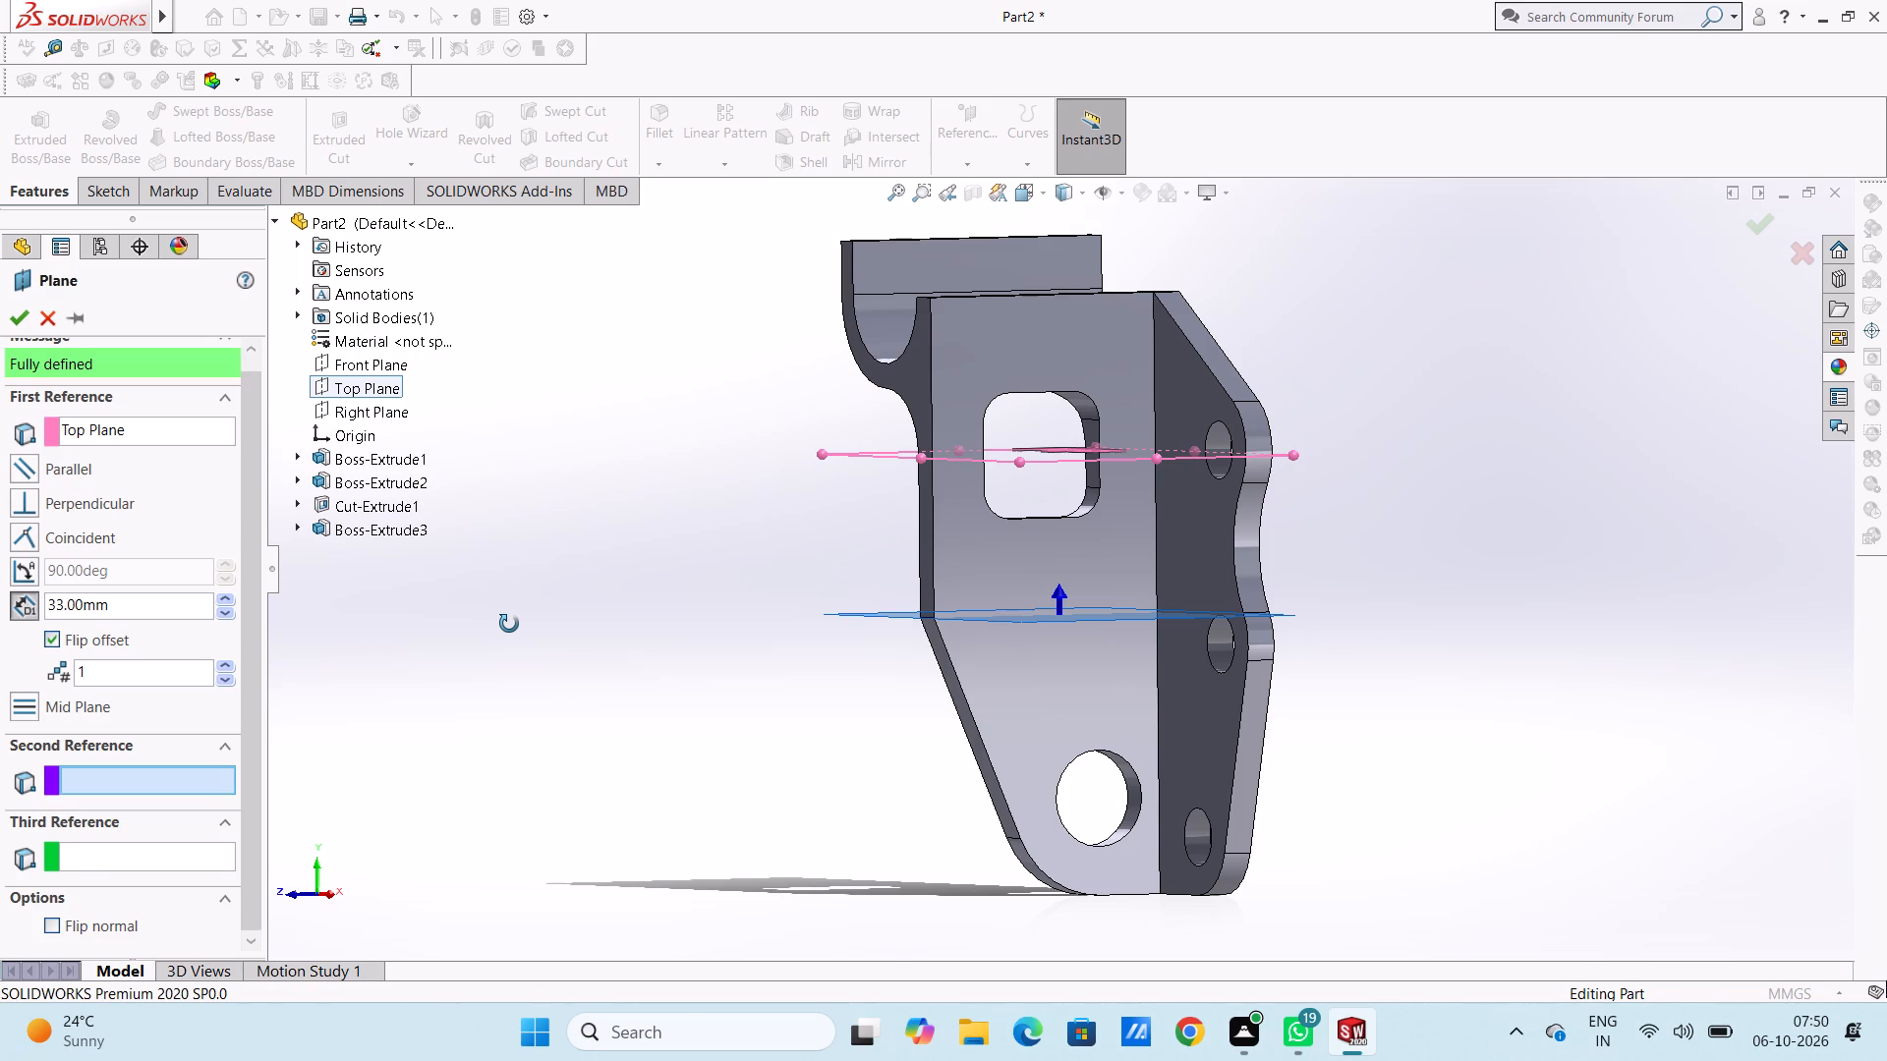
{"action": "middle_click_drag", "start_coordinate": [509, 624], "coordinate": [580, 612]}
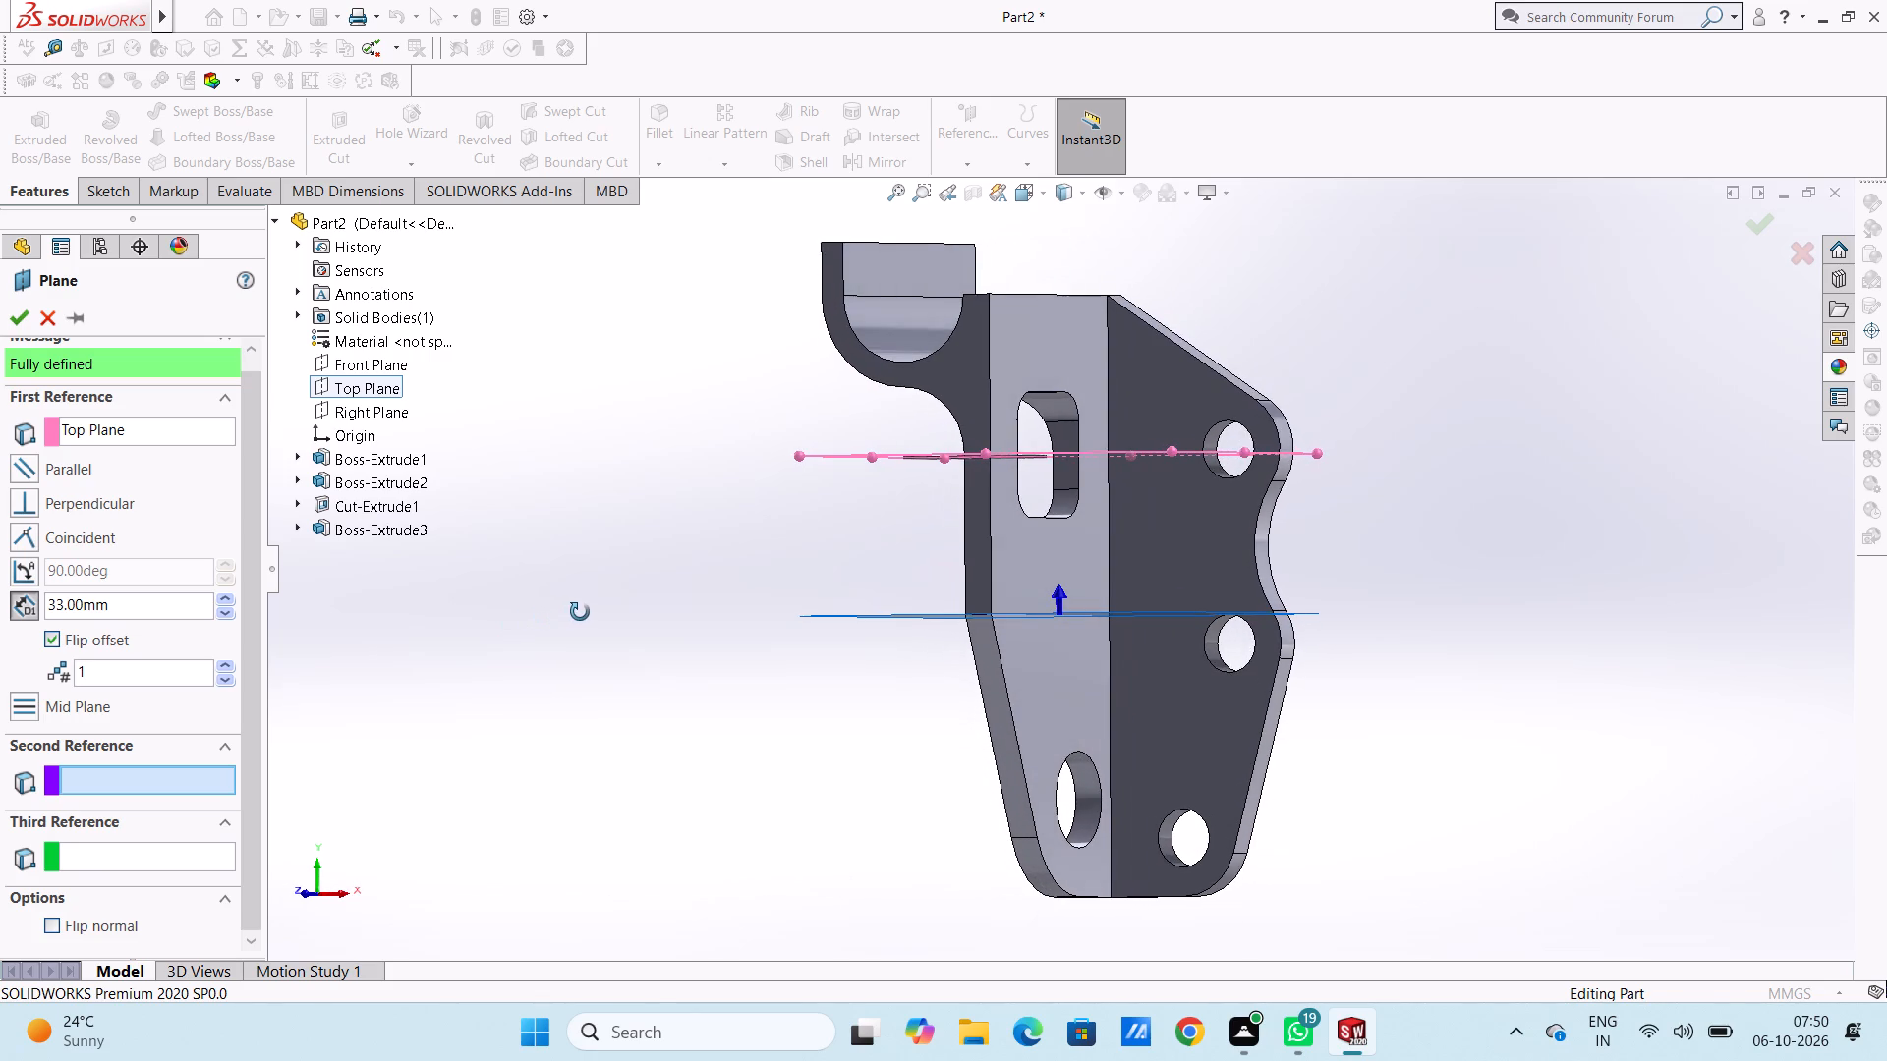
{"action": "middle_click_drag", "start_coordinate": [580, 612], "coordinate": [582, 612]}
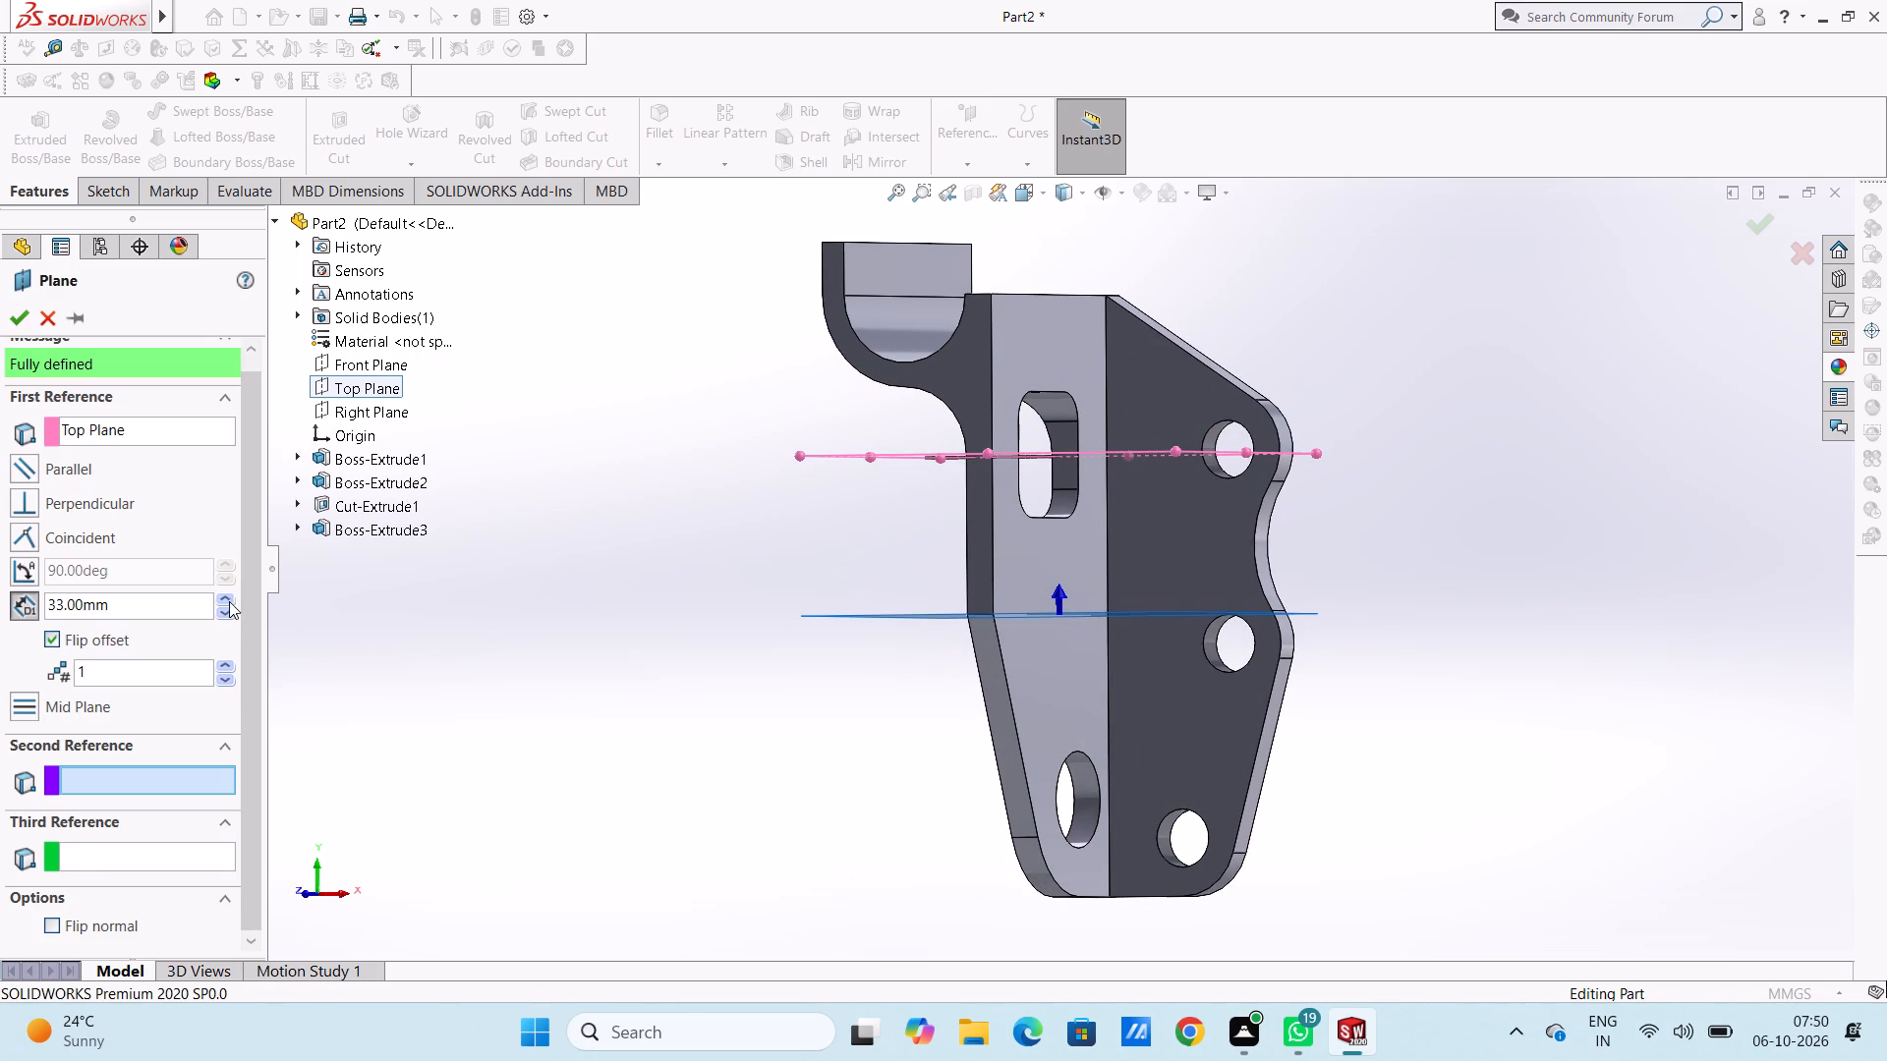
Open the new plane's offset distance for editing.
{"action": "double_click", "coordinate": [163, 603]}
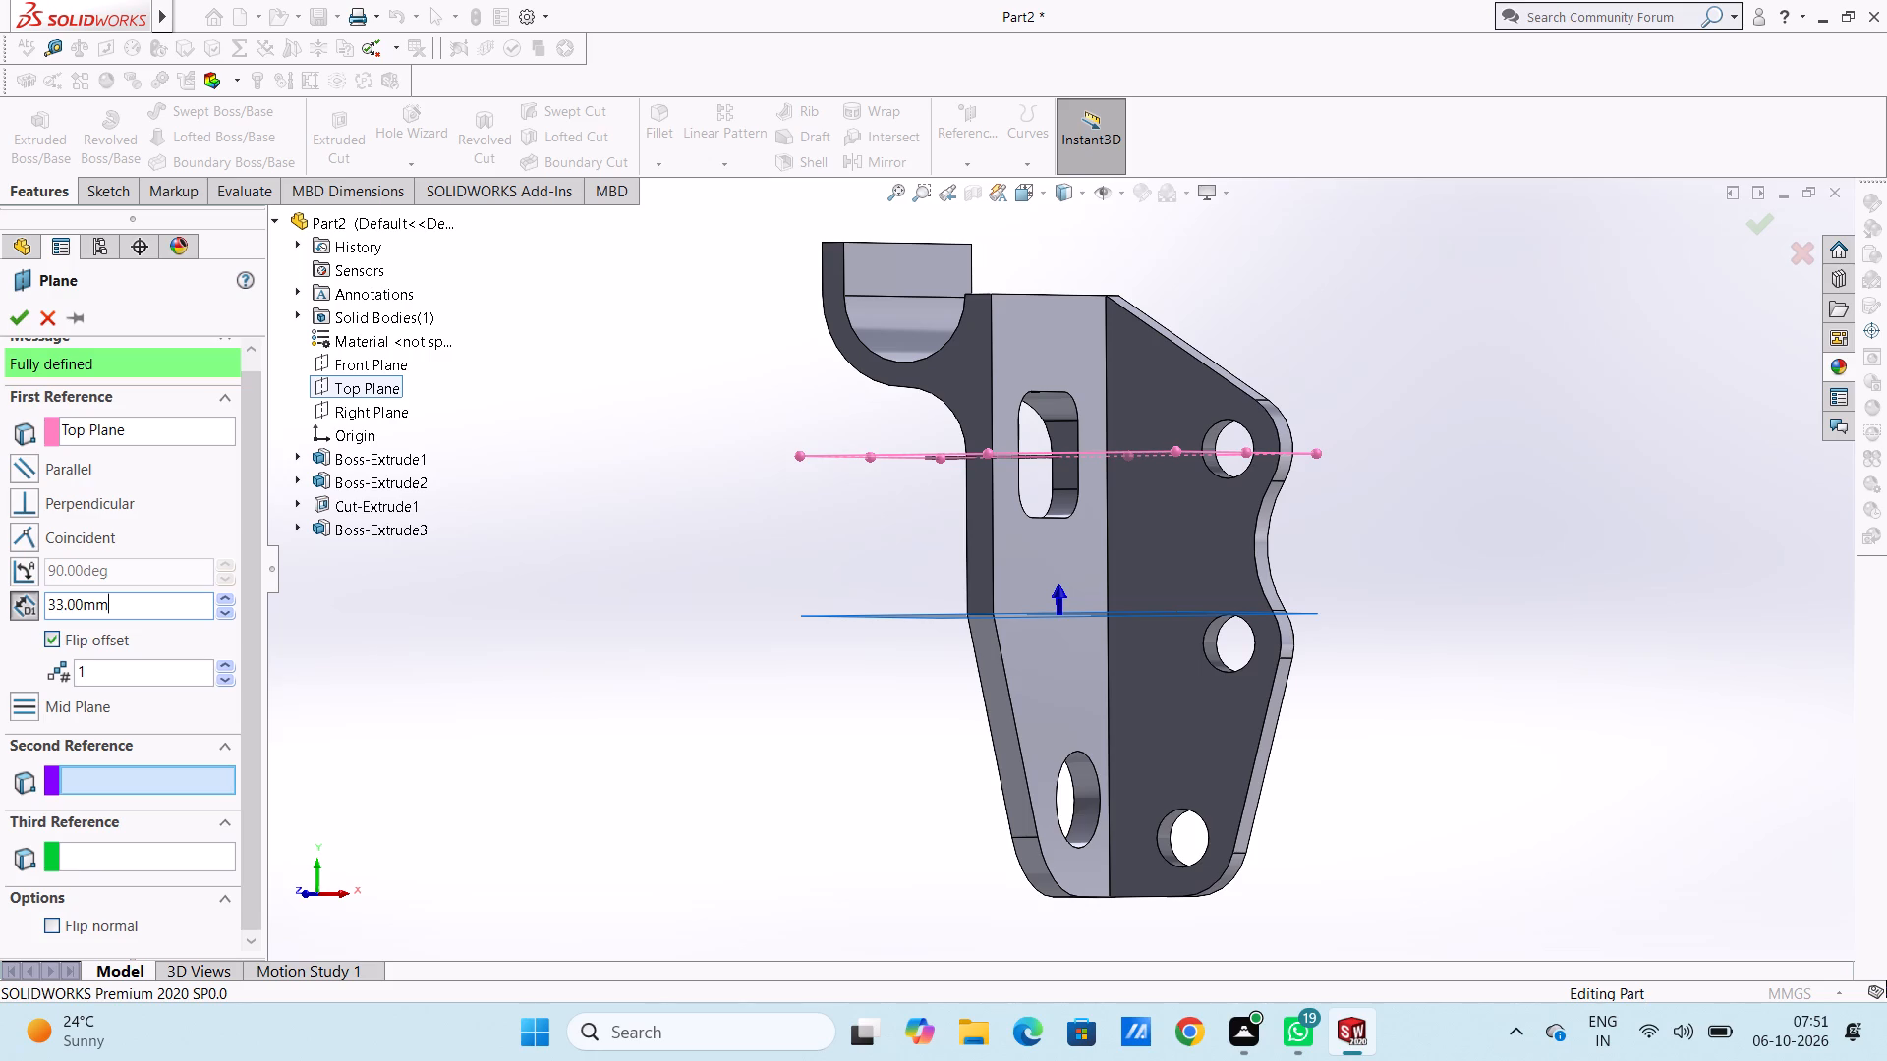
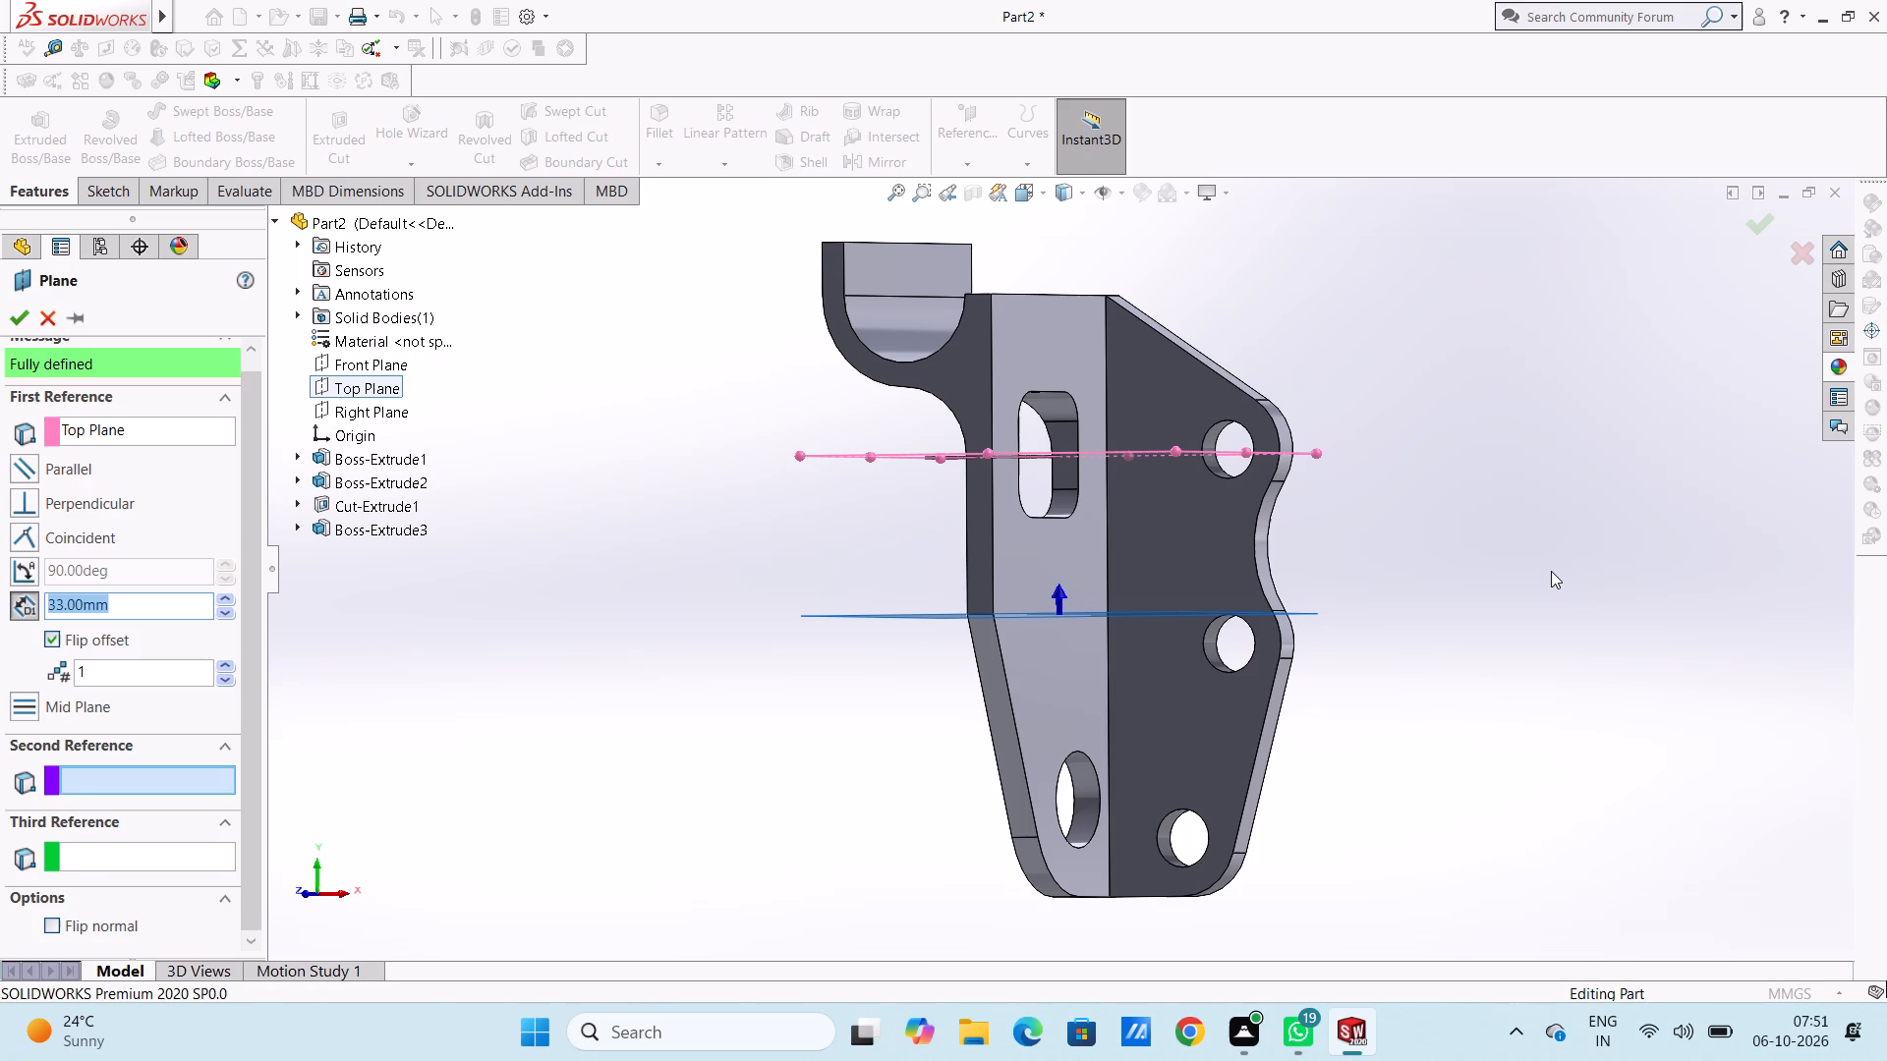
Cancel the new reference plane and undo the side flange's extrusion to return to its sketch.
{"action": "key", "text": "Escape"}
{"action": "key", "text": "ctrl+z"}
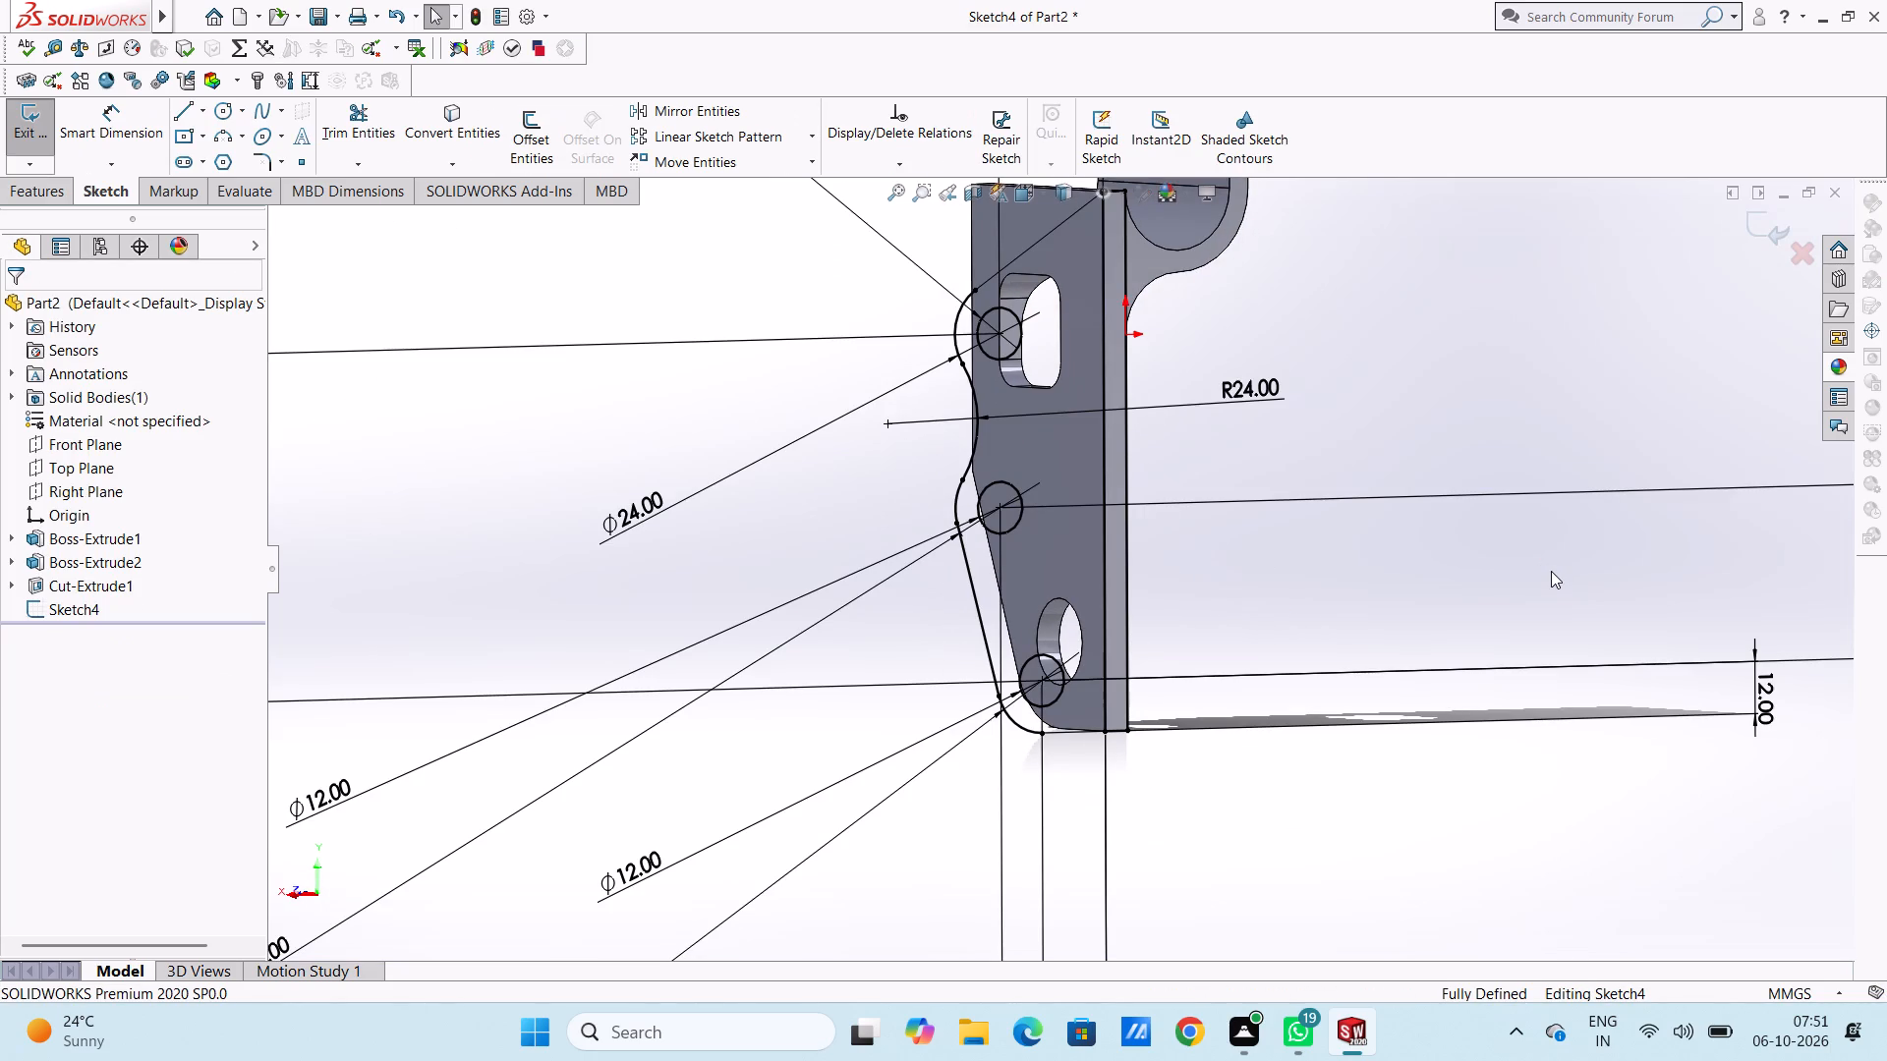
Delete the vertical dimension between the flange's top and bottom holes.
{"action": "scroll", "coordinate": [1333, 620], "scroll_direction": "up", "scroll_amount": 3}
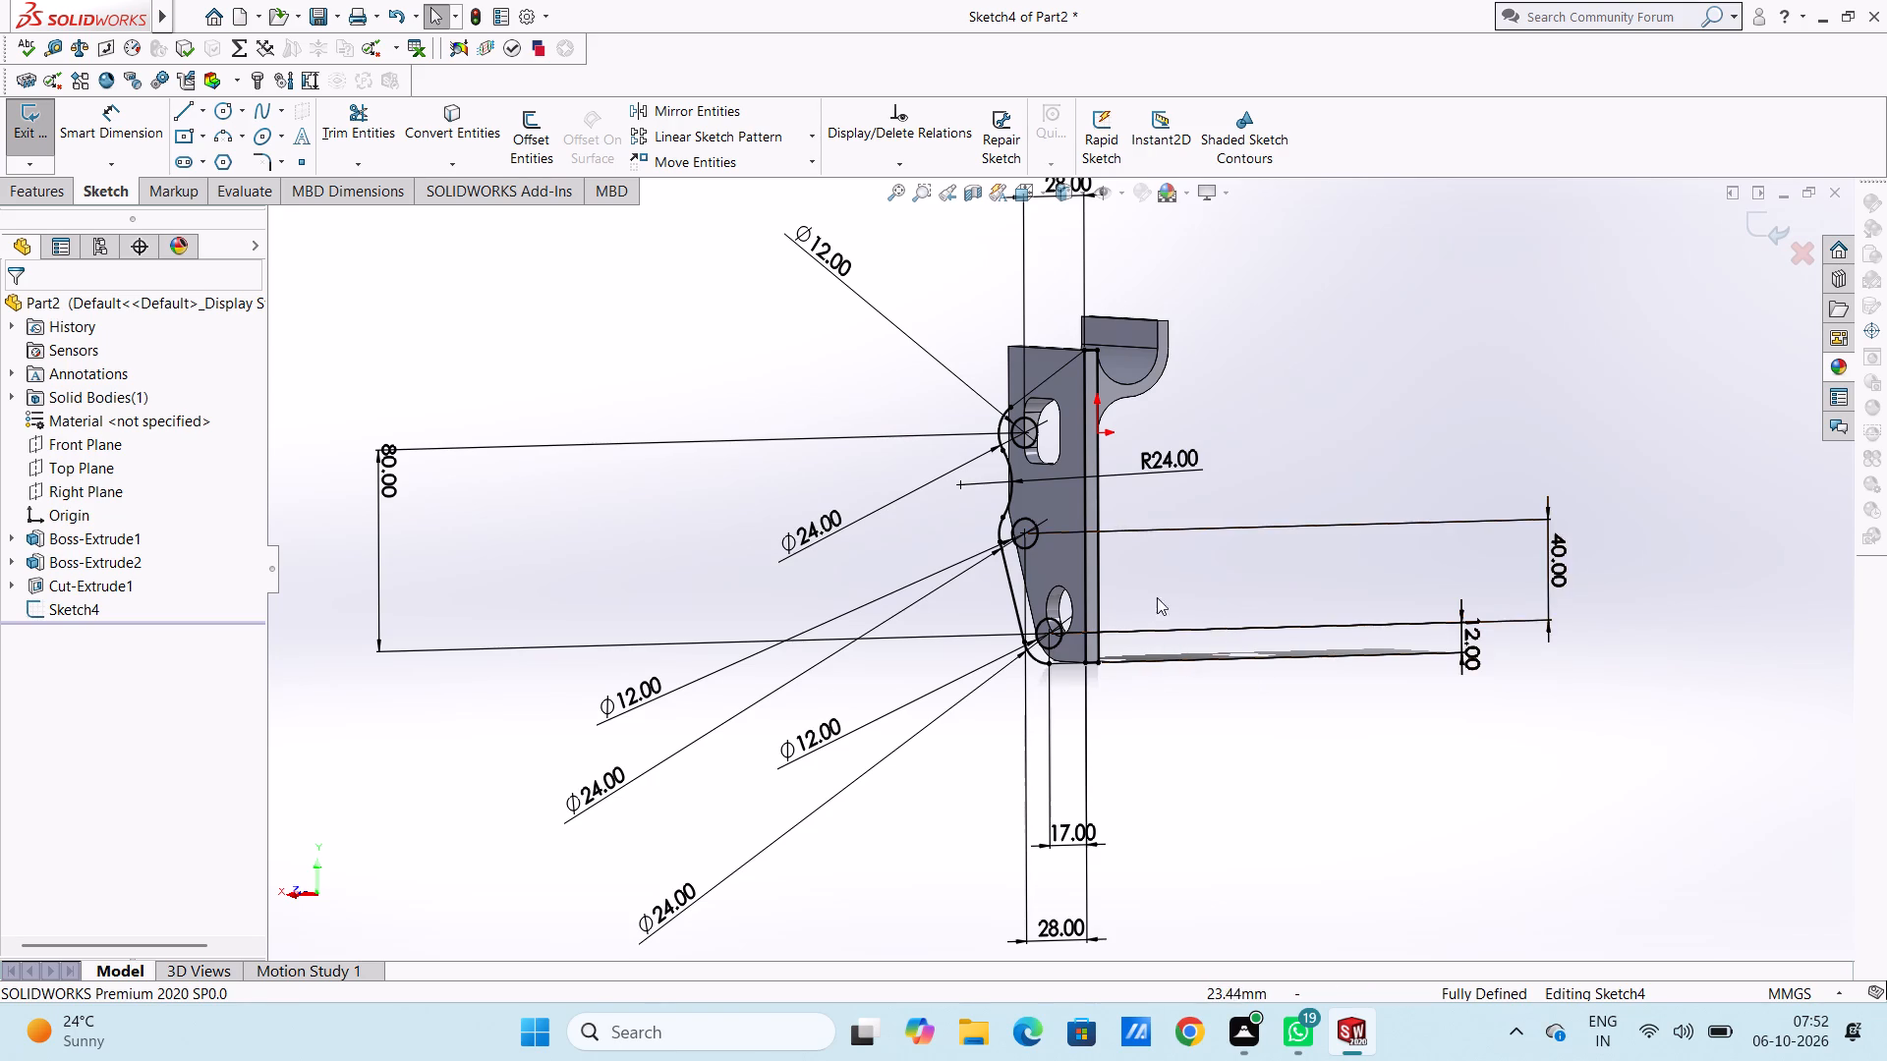
{"action": "scroll", "coordinate": [1179, 582], "scroll_direction": "down", "scroll_amount": 2}
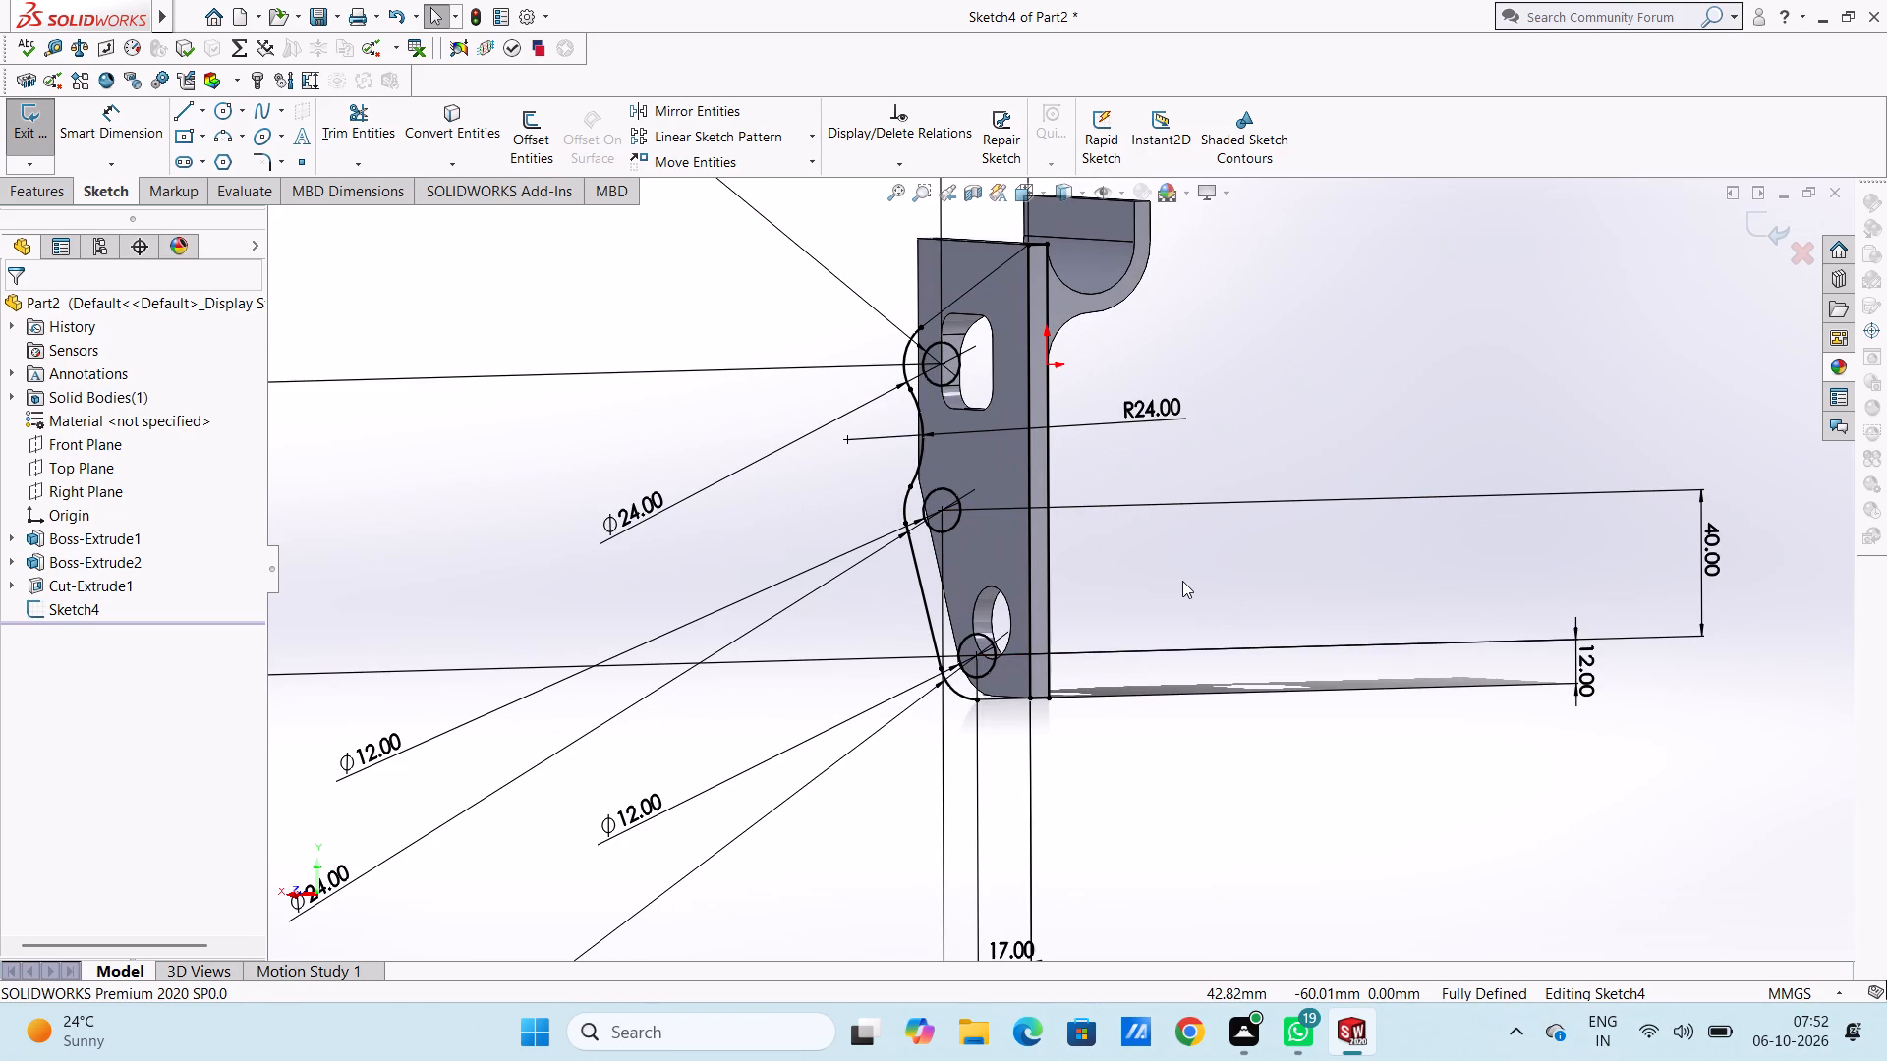
{"action": "scroll", "coordinate": [1182, 581], "scroll_direction": "up", "scroll_amount": 2}
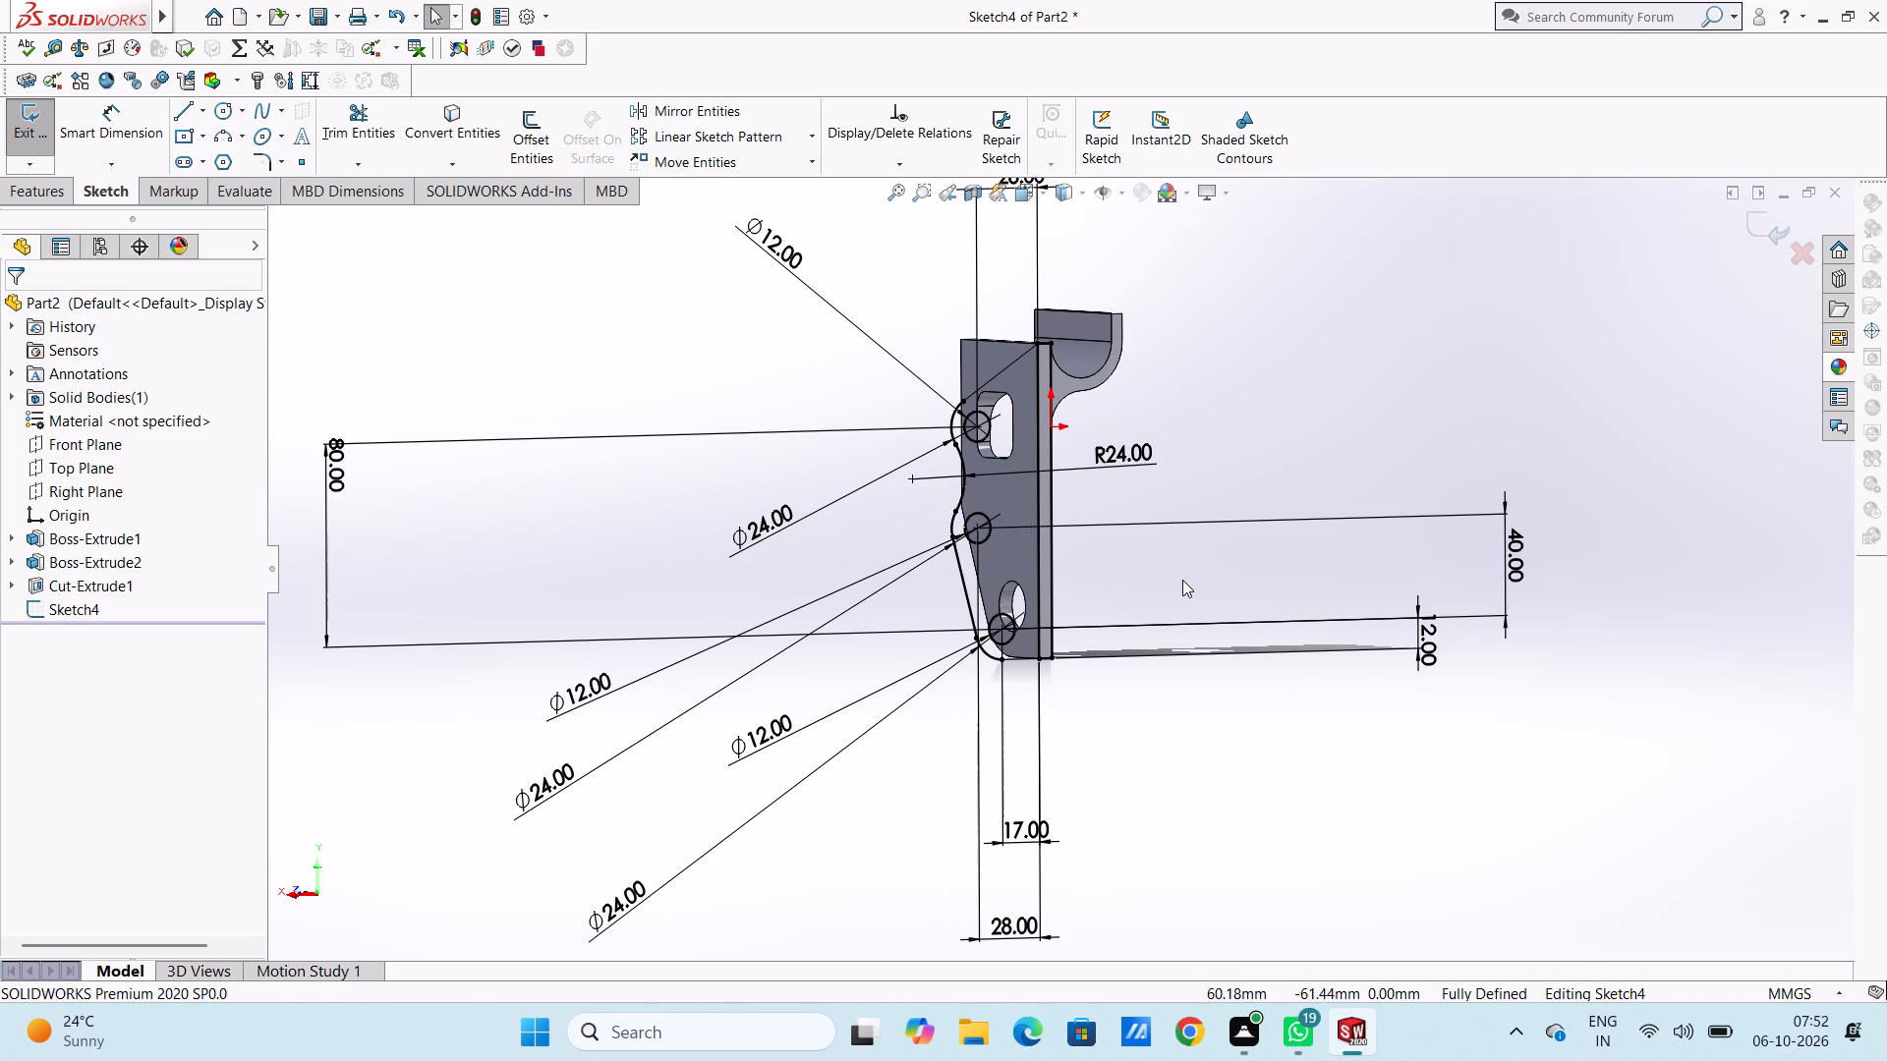
{"action": "left_click", "coordinate": [343, 449]}
{"action": "key", "text": "Delete"}
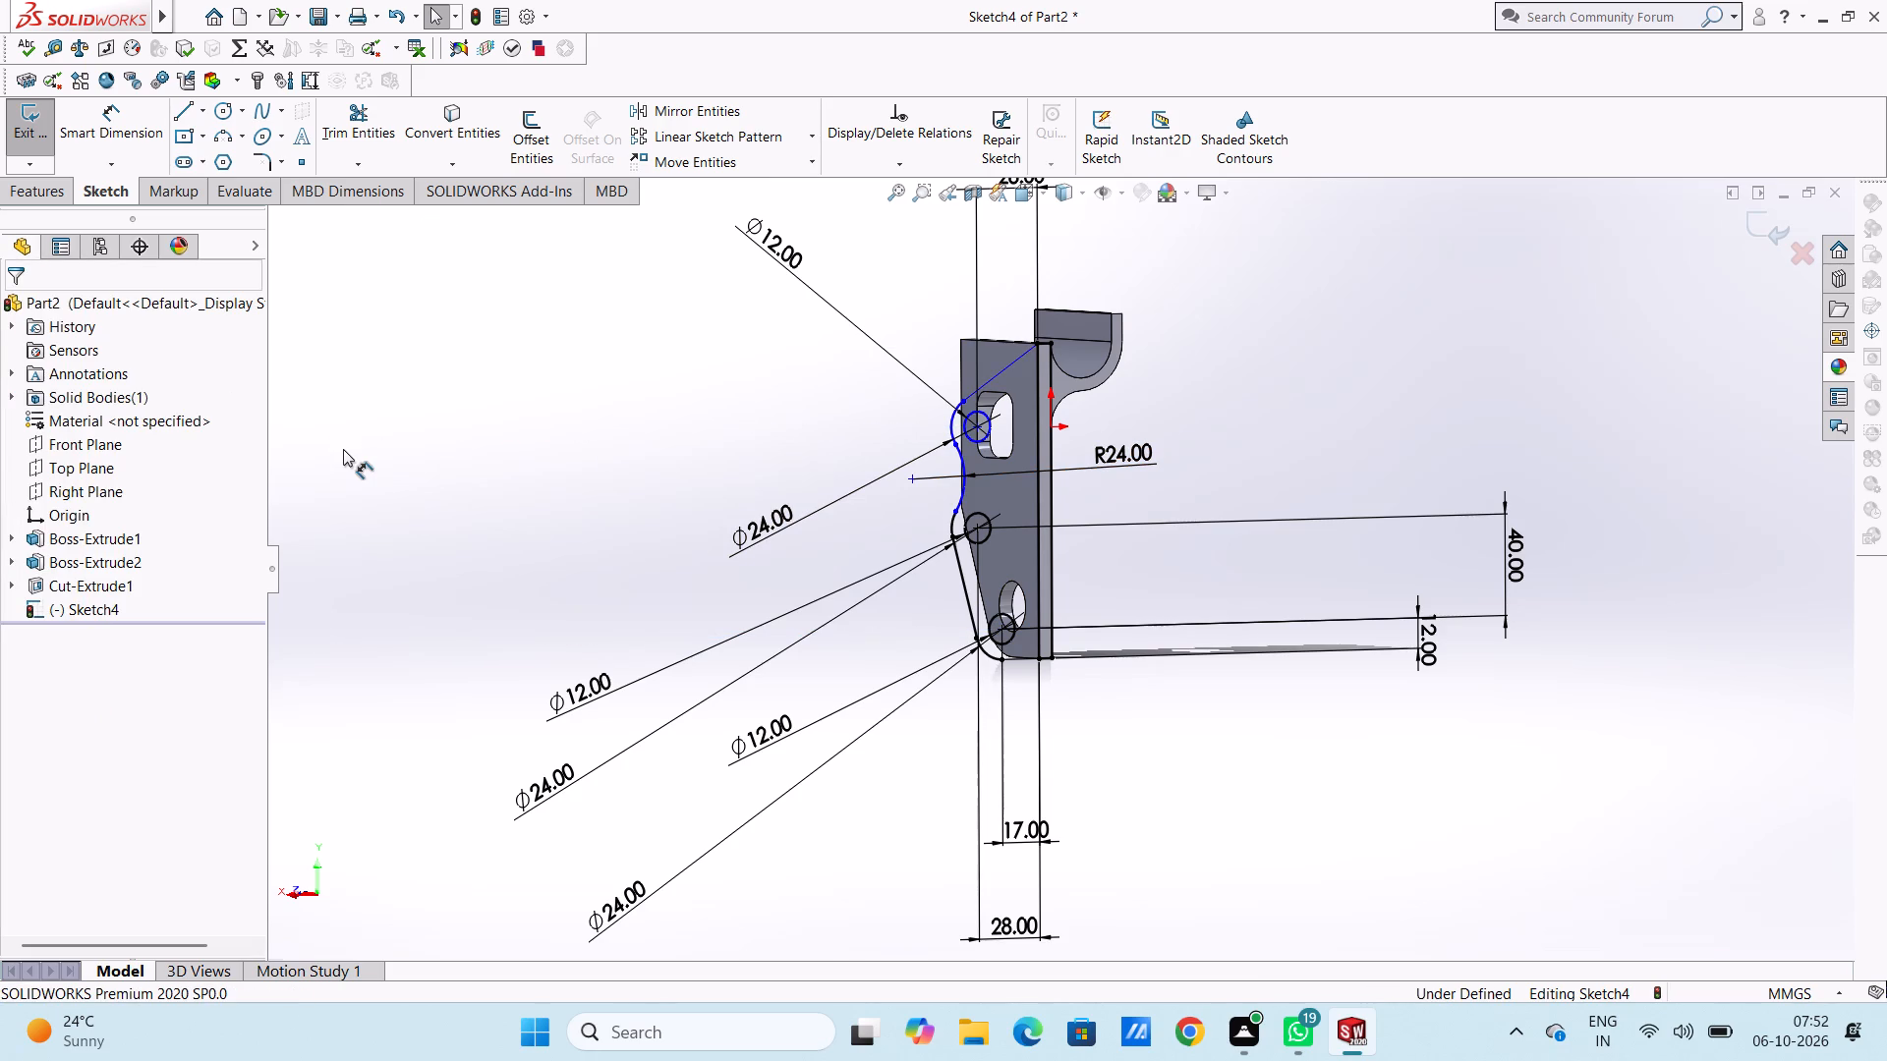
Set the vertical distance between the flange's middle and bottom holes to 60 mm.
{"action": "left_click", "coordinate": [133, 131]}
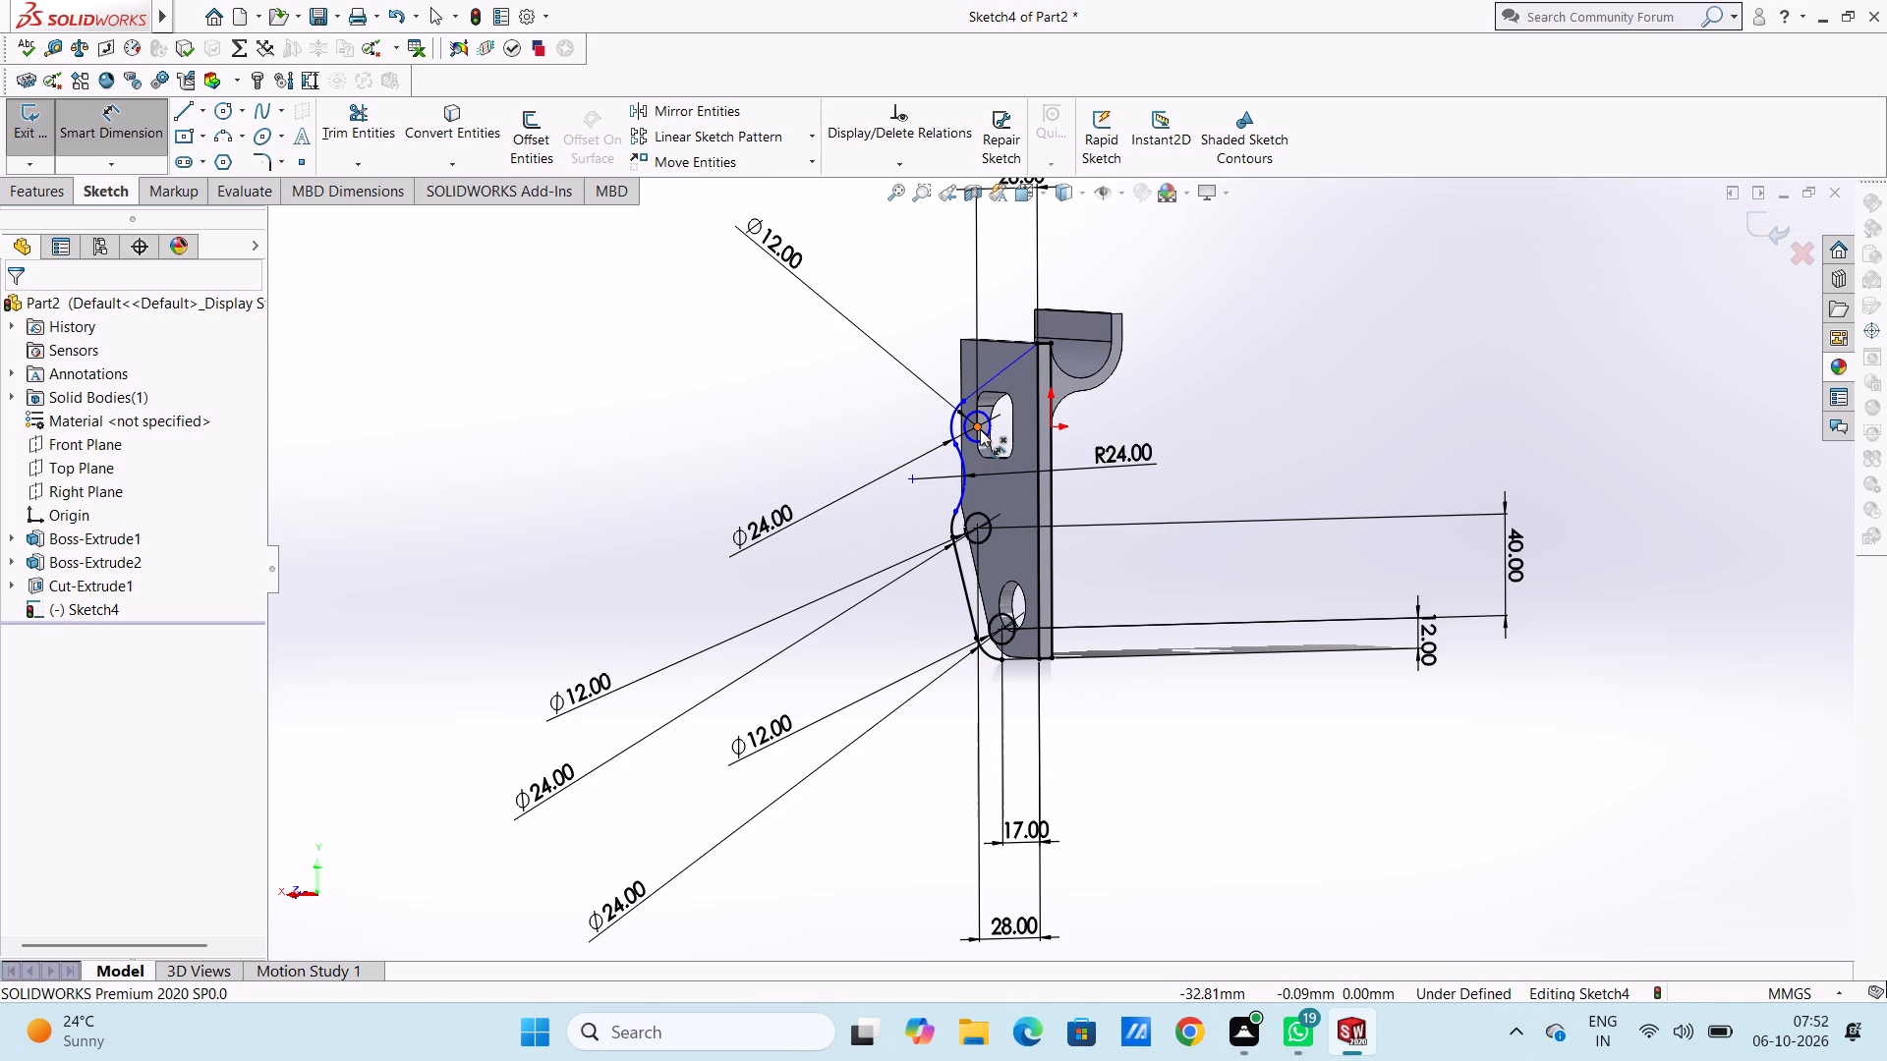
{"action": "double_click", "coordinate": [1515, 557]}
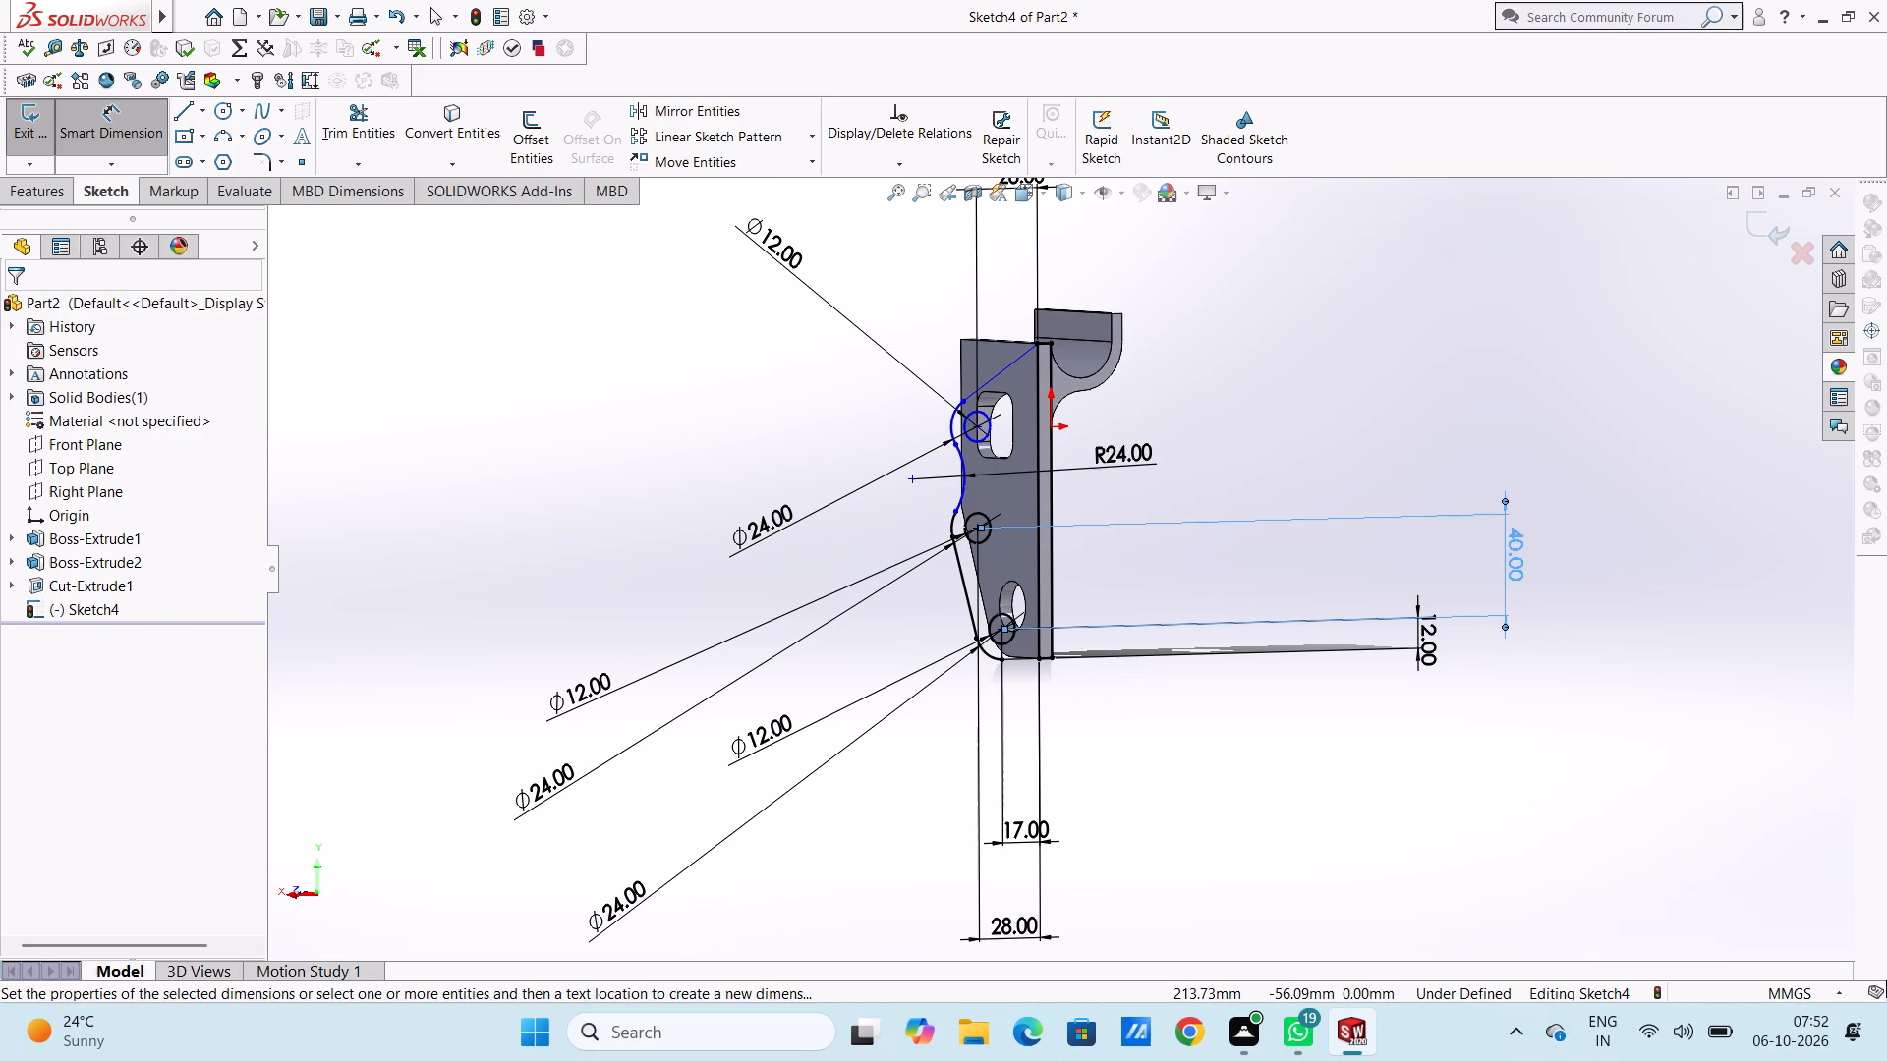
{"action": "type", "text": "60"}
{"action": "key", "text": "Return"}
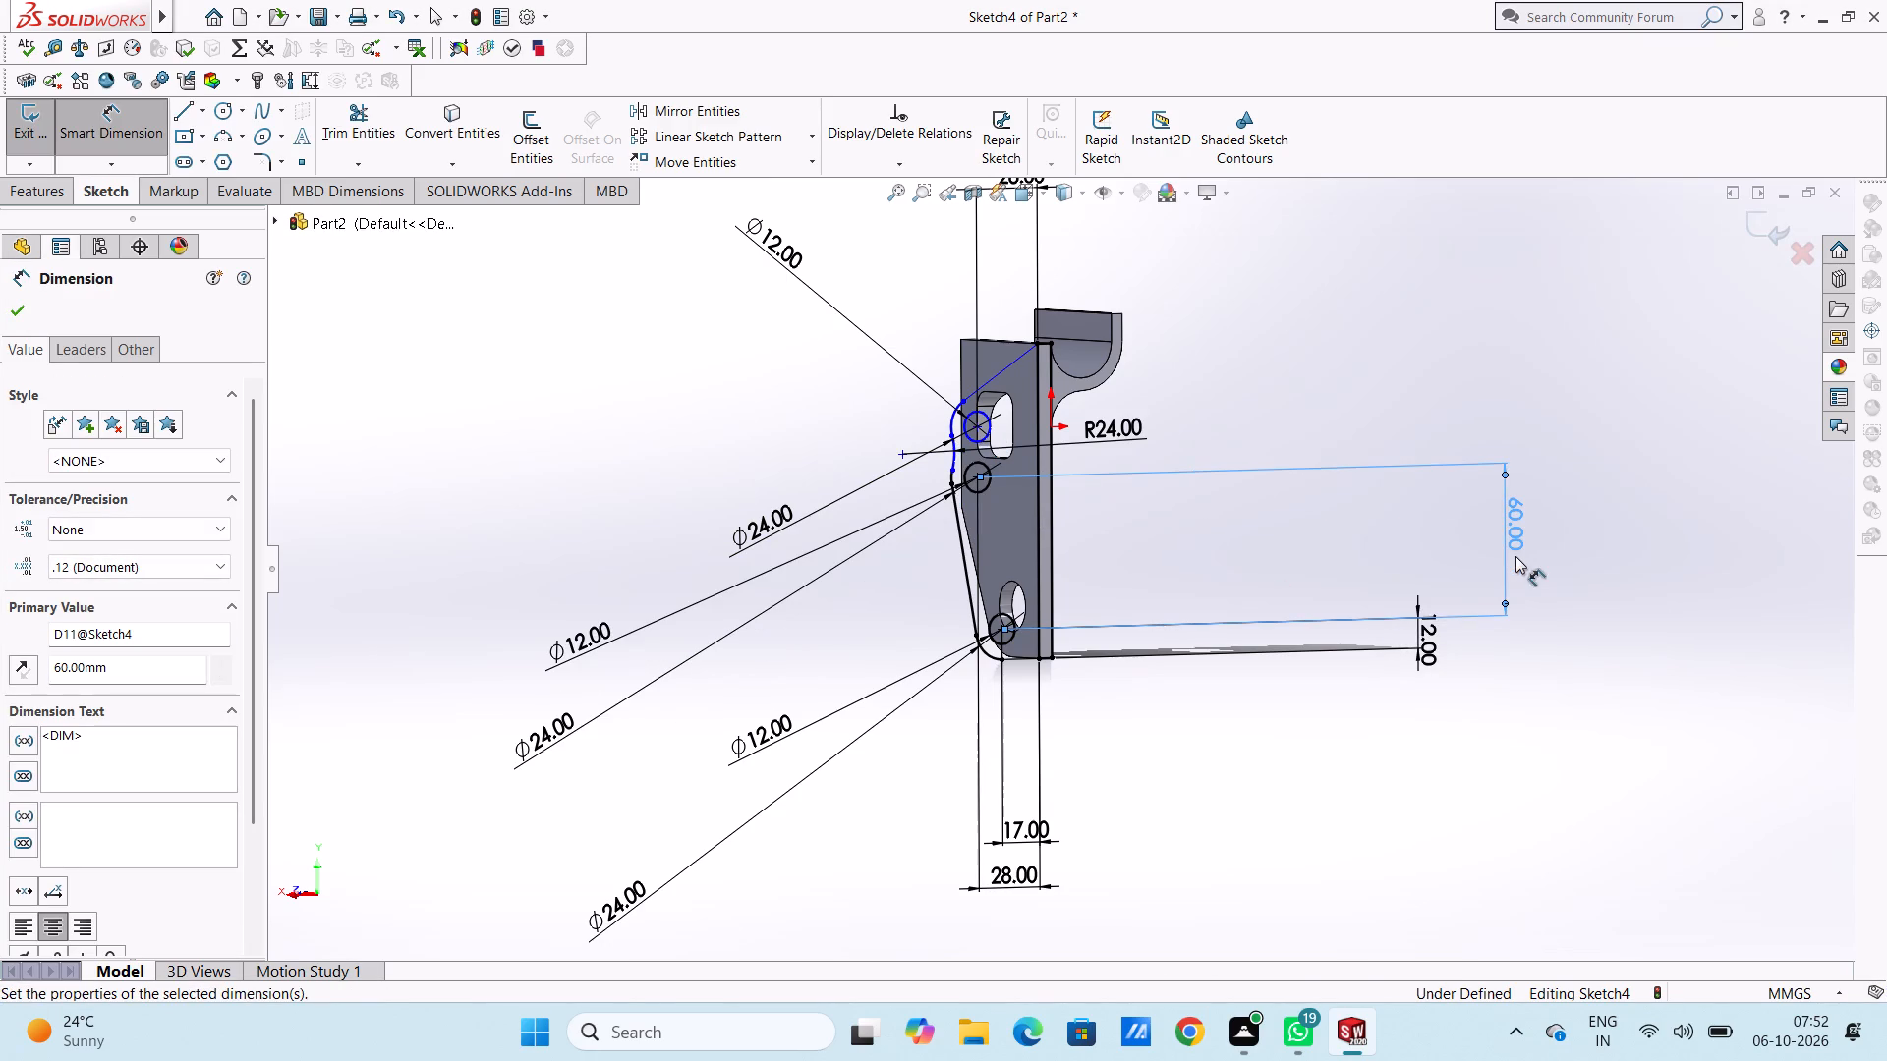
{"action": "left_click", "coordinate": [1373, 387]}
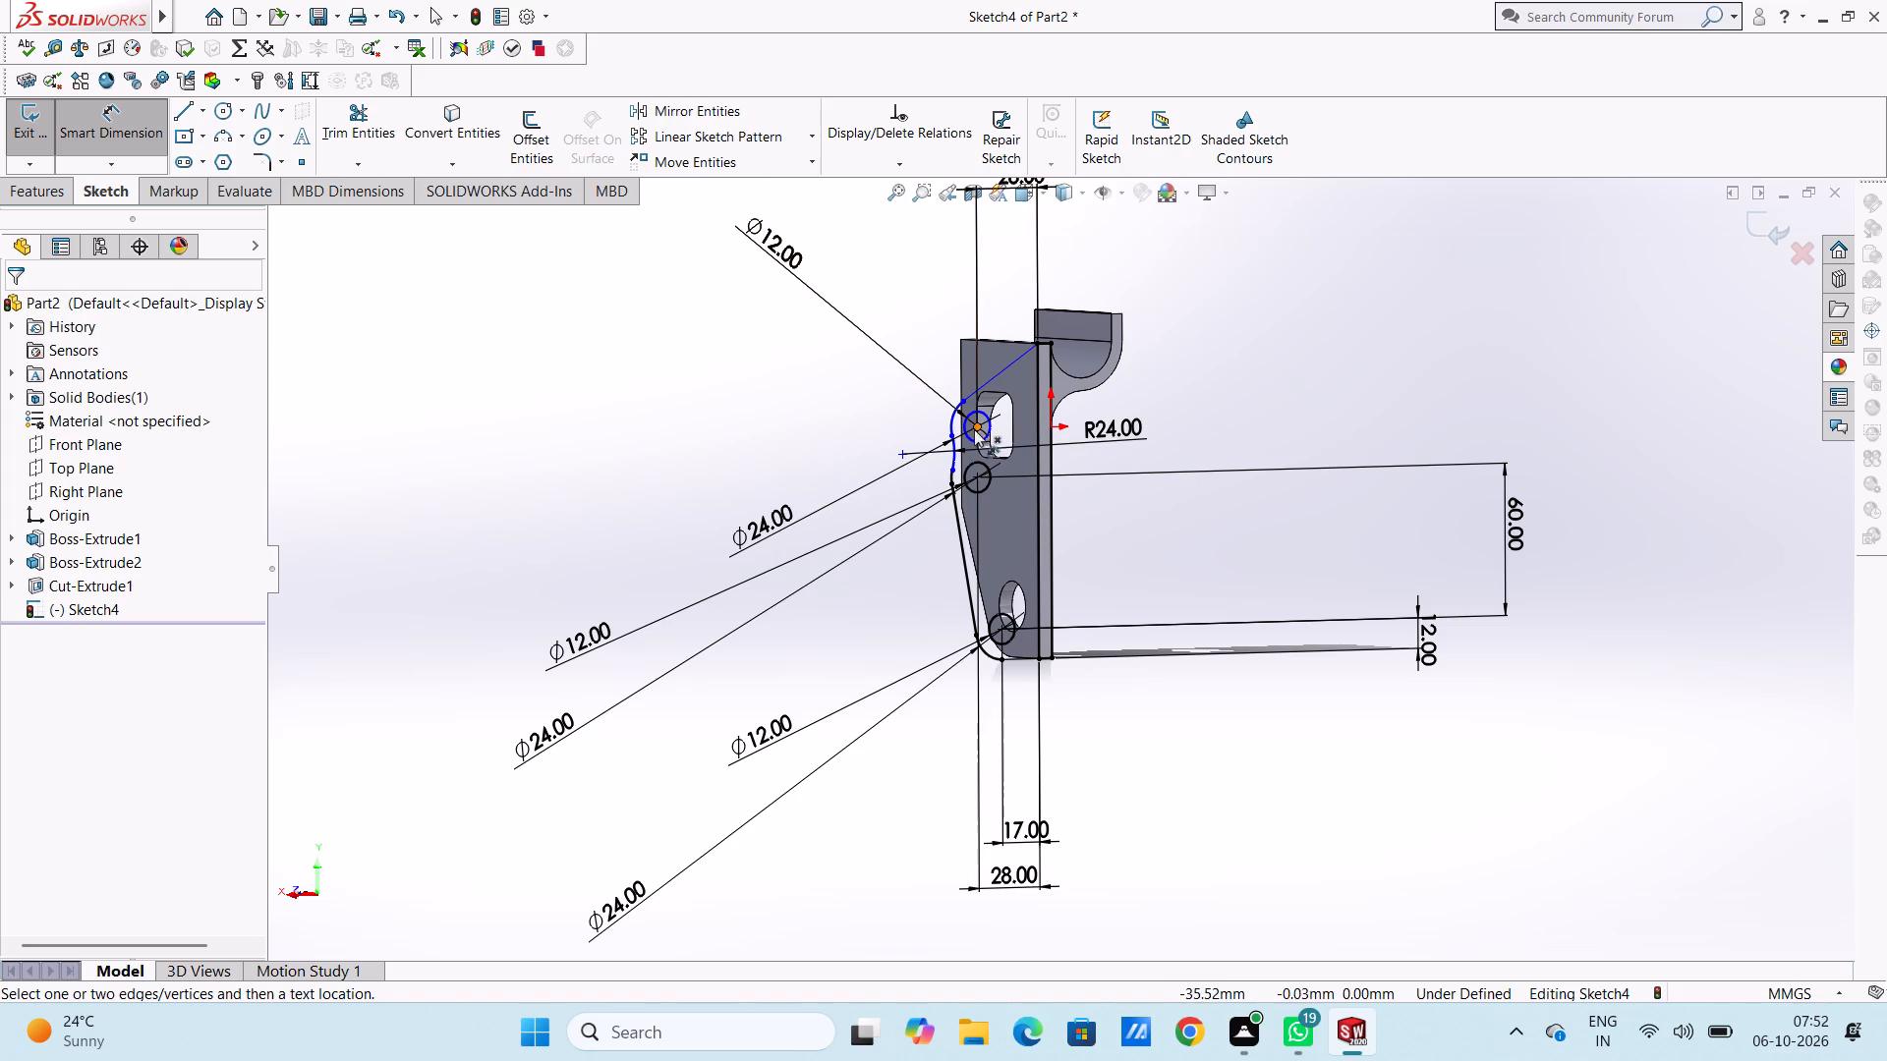
Dimension the flange's top hole centre 20 mm vertically below the top edge of the sketch.
{"action": "left_click", "coordinate": [979, 424]}
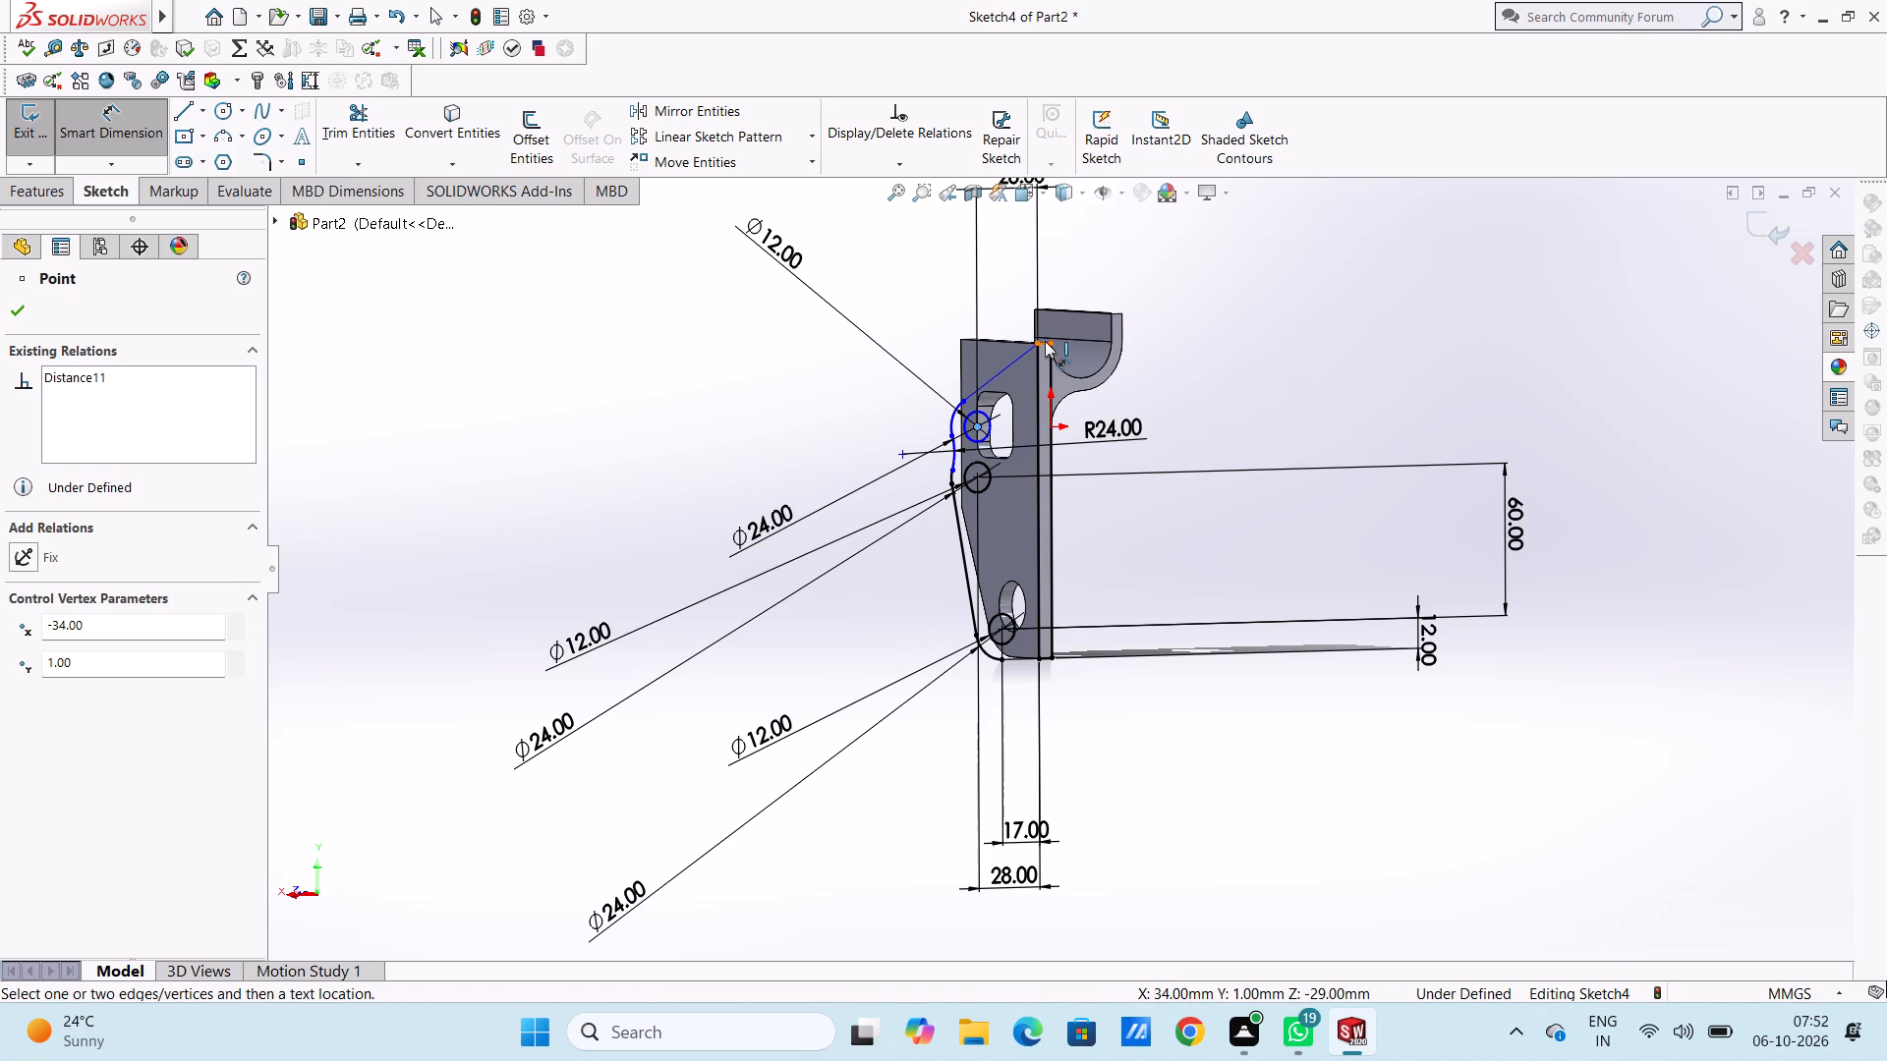
{"action": "left_click", "coordinate": [1045, 341]}
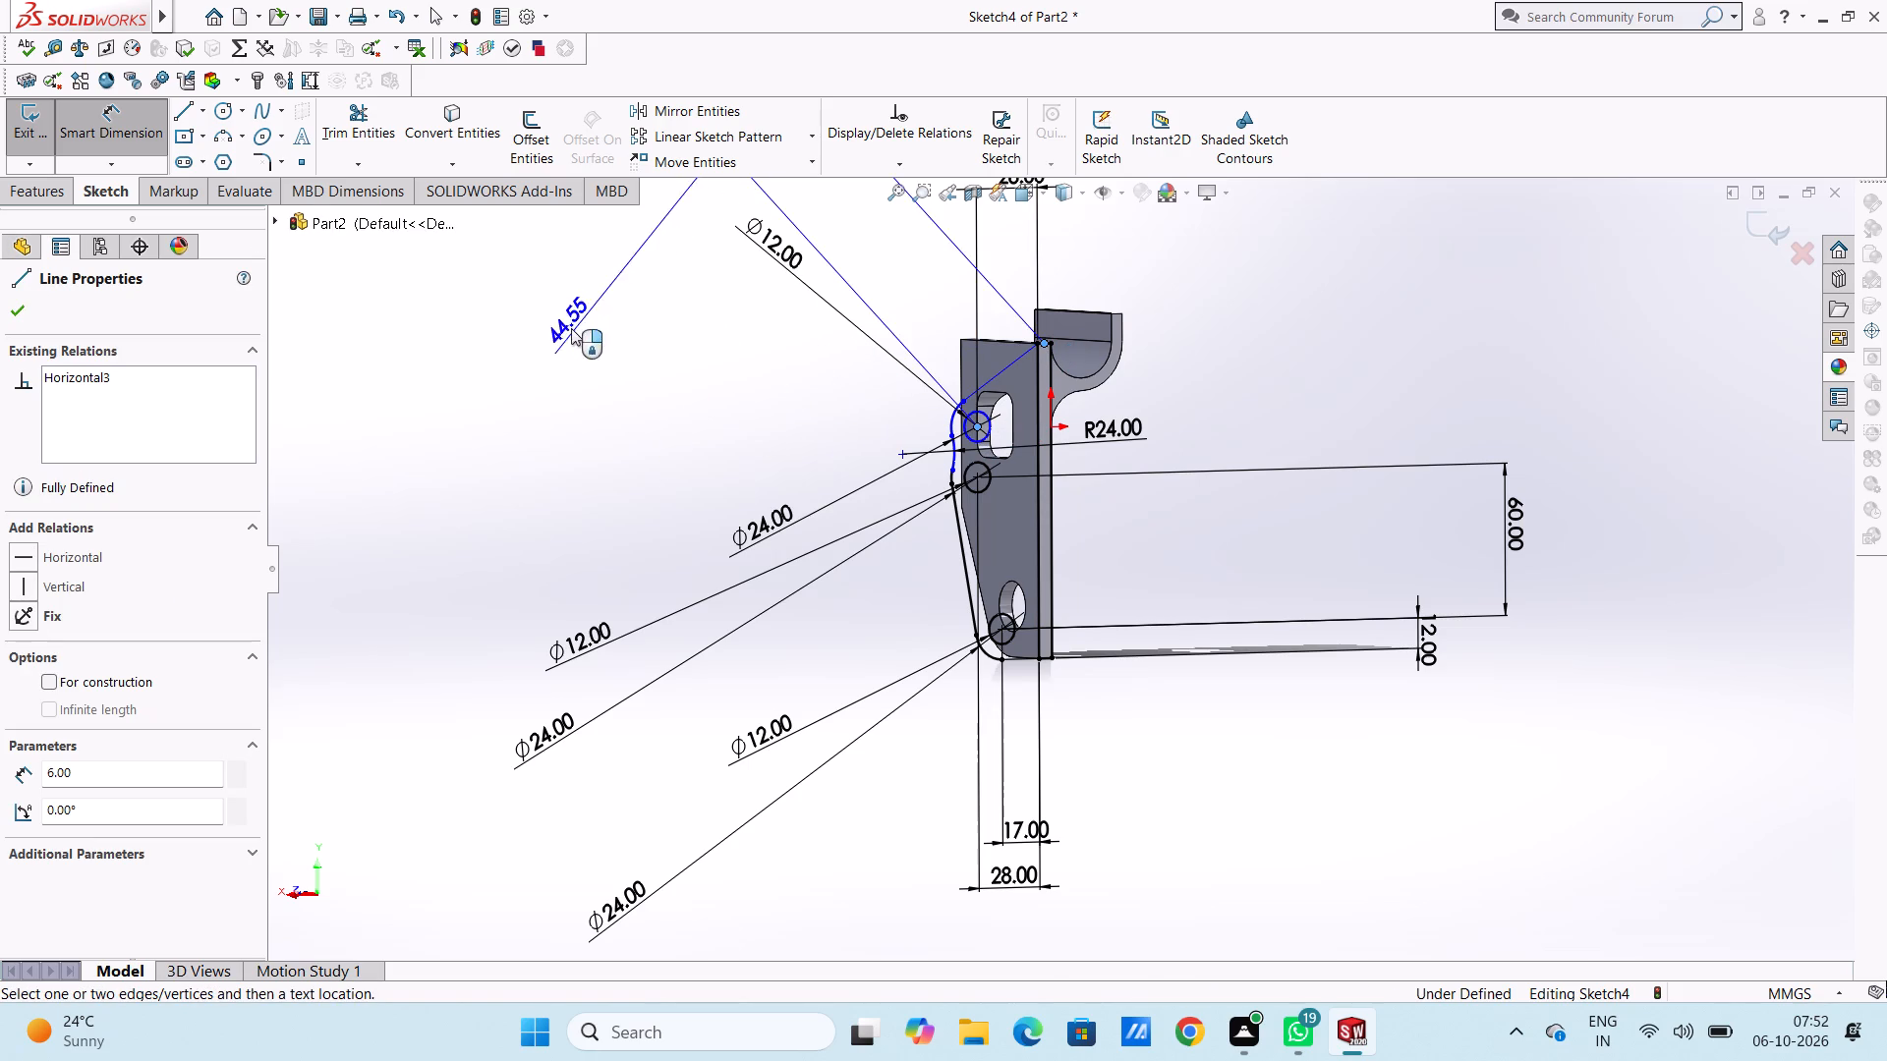
{"action": "left_click", "coordinate": [557, 378]}
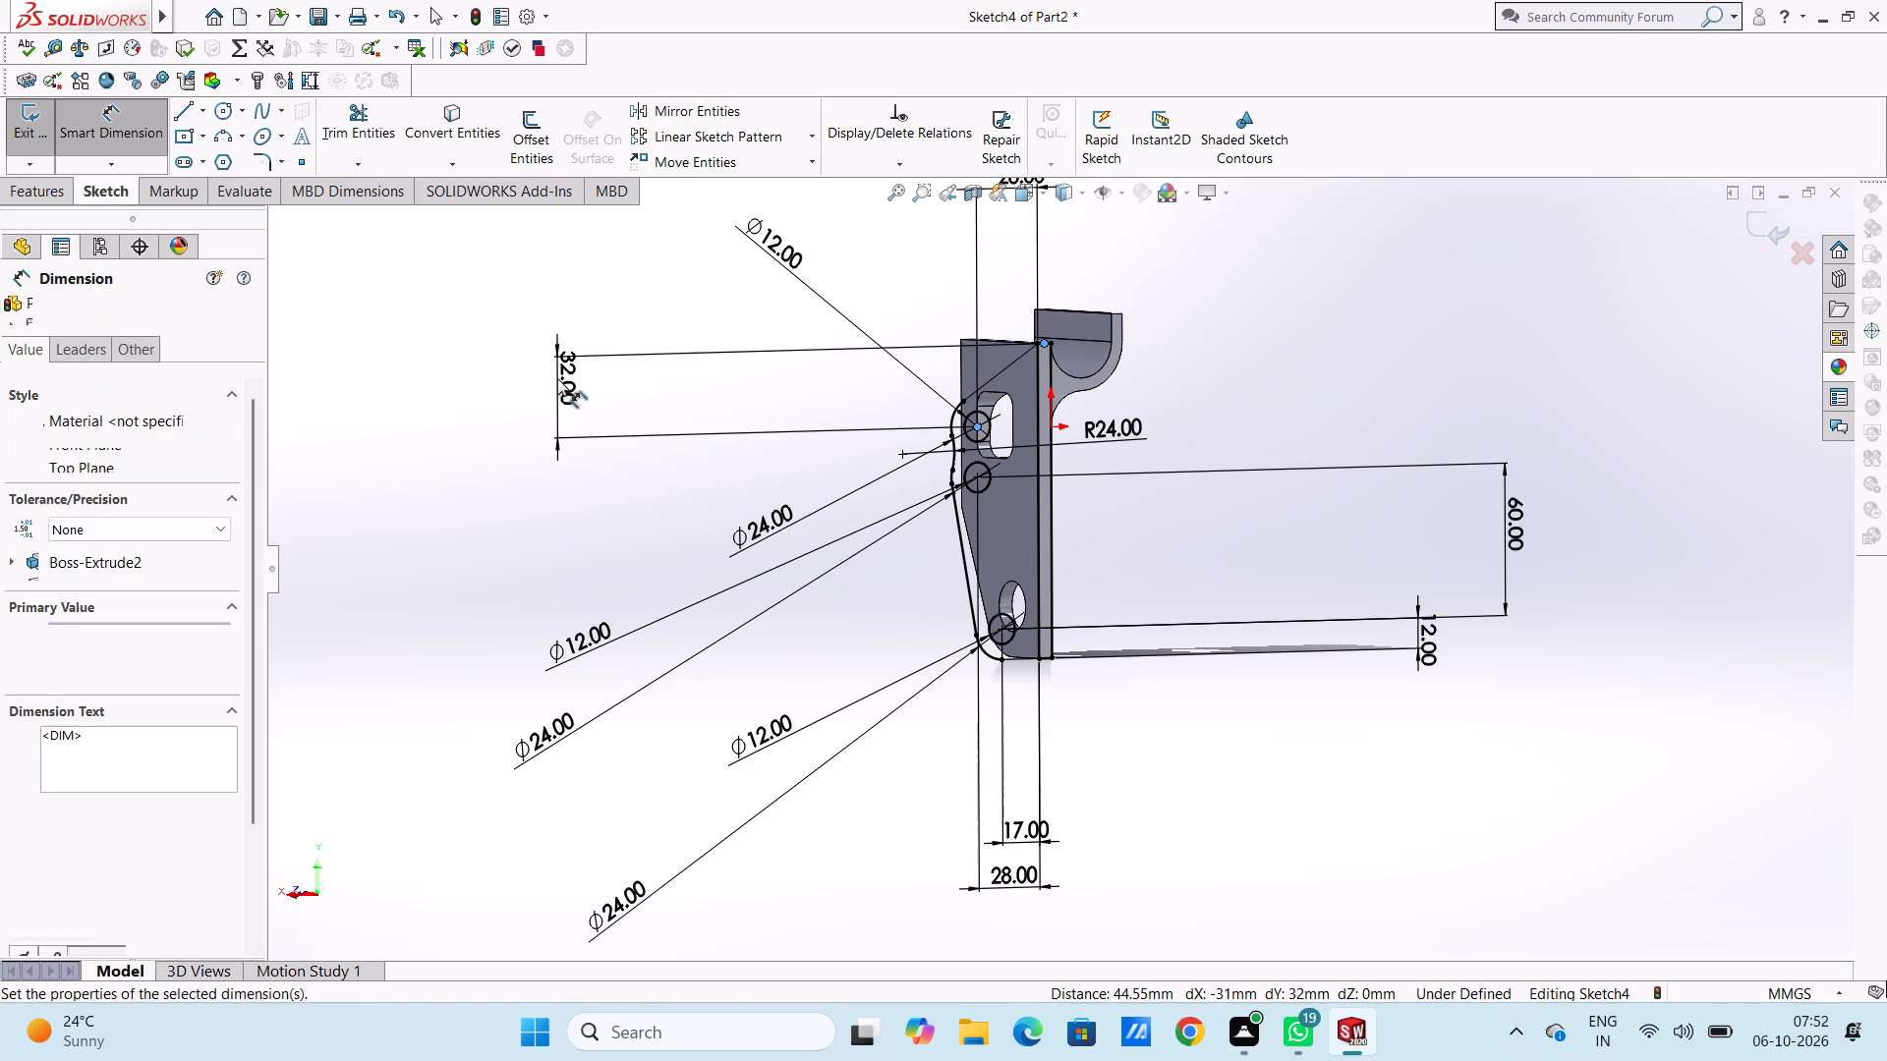
{"action": "type", "text": "20"}
{"action": "key", "text": "Return"}
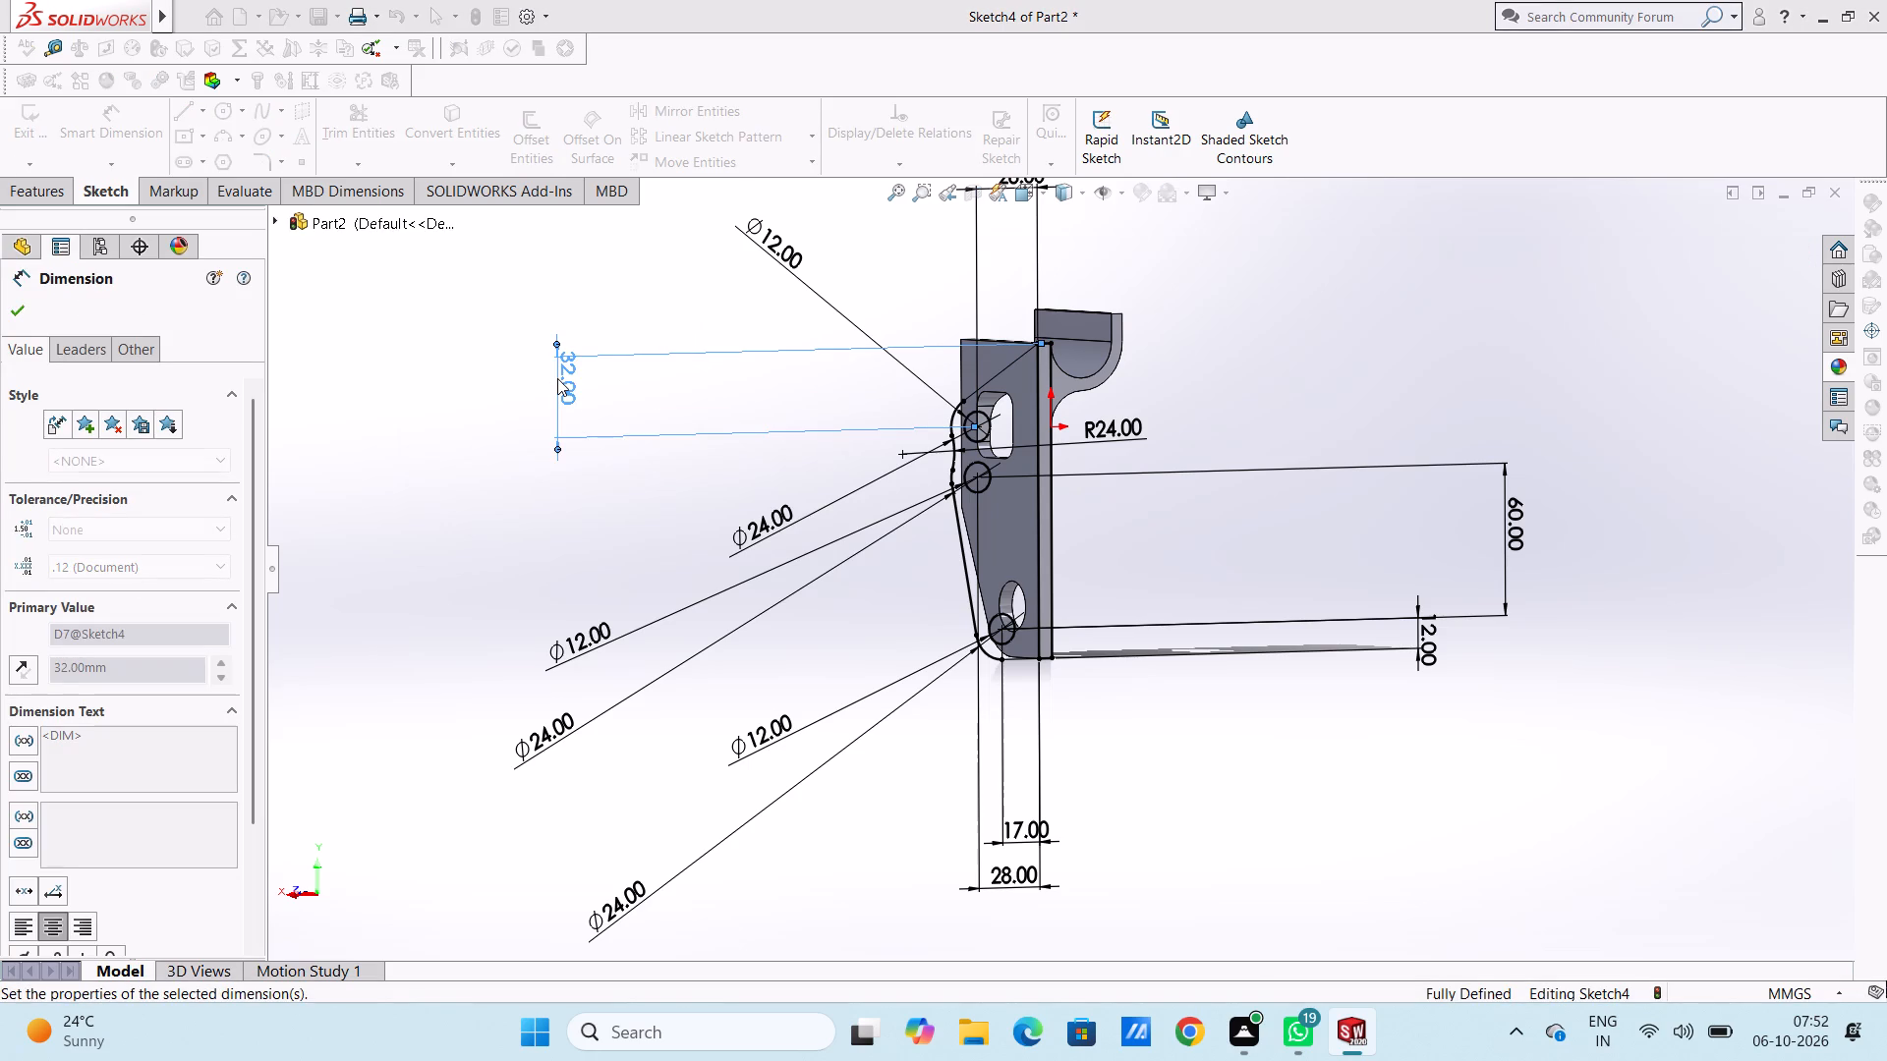
{"action": "left_click", "coordinate": [723, 299]}
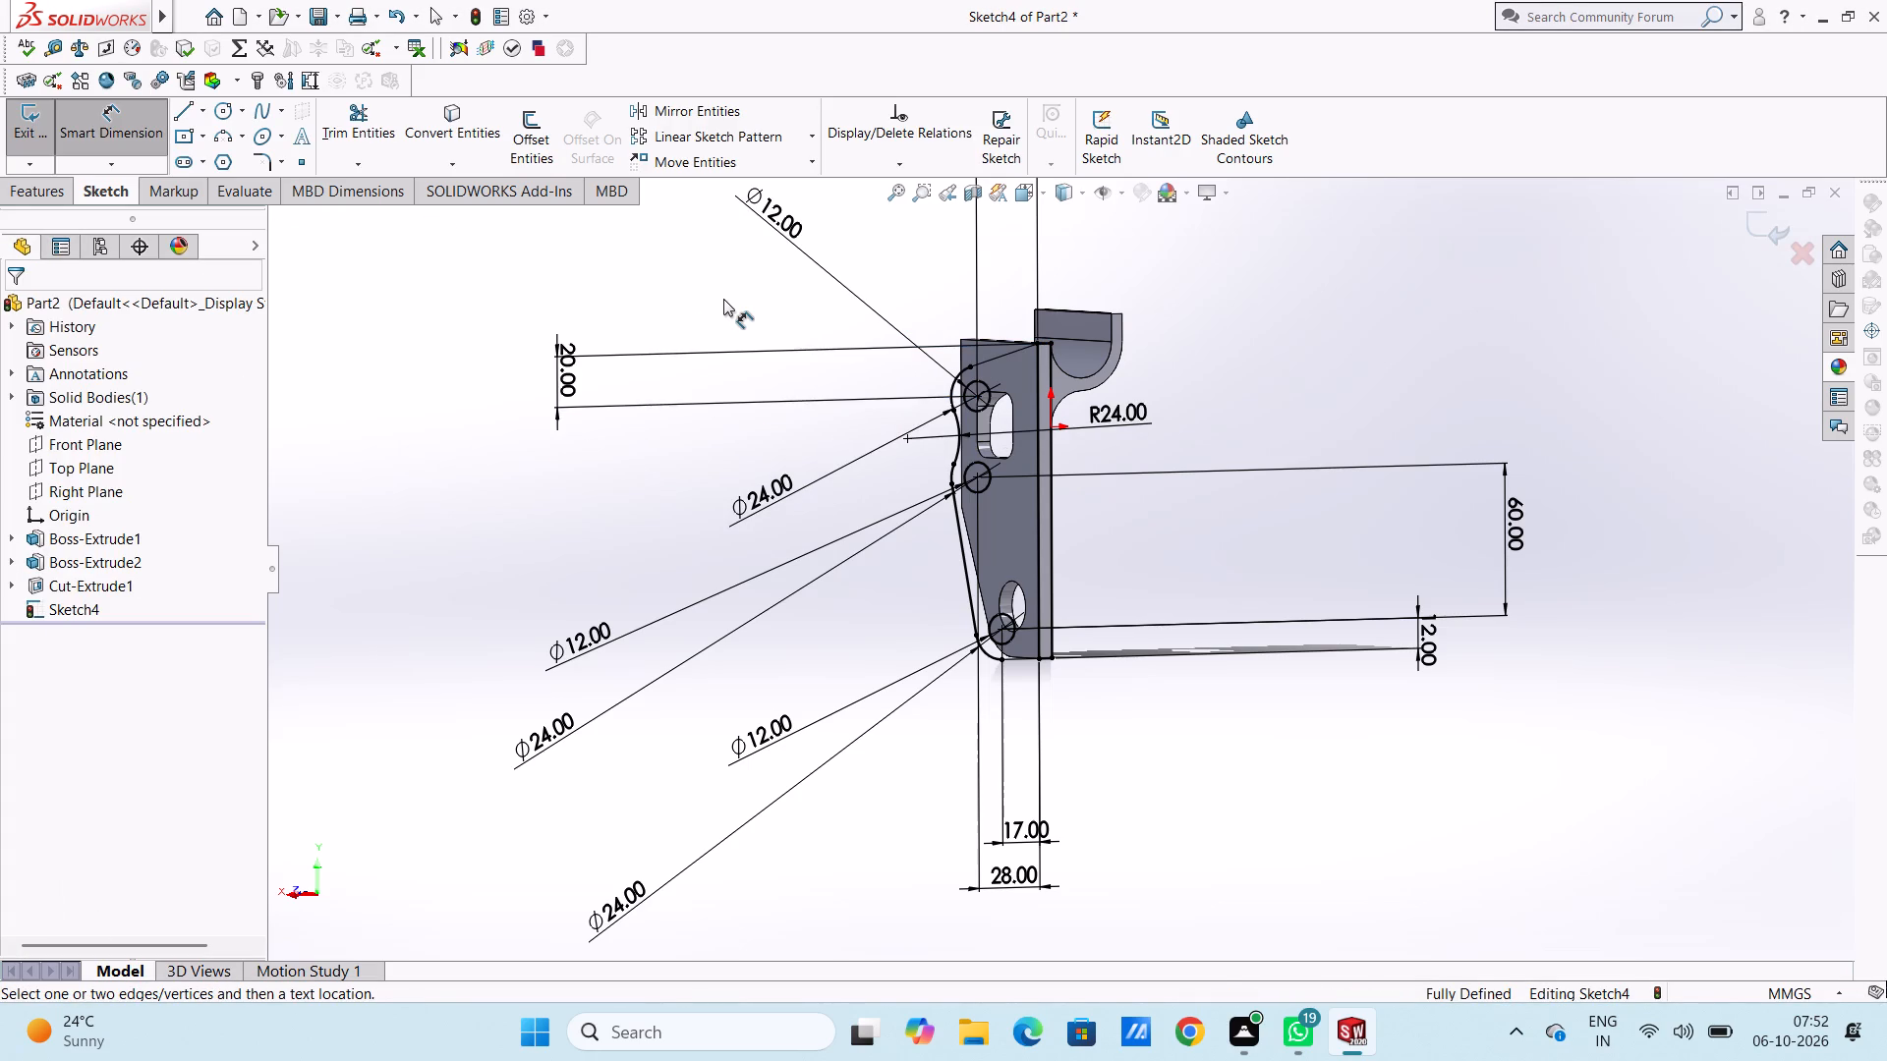
Examine the revised flange sketch against the plate and hook from several angles.
{"action": "scroll", "coordinate": [1029, 450], "scroll_direction": "down", "scroll_amount": 3}
{"action": "scroll", "coordinate": [1006, 455], "scroll_direction": "up", "scroll_amount": 3}
{"action": "scroll", "coordinate": [1281, 448], "scroll_direction": "up", "scroll_amount": 1}
{"action": "middle_click_drag", "start_coordinate": [1281, 448], "coordinate": [1469, 473]}
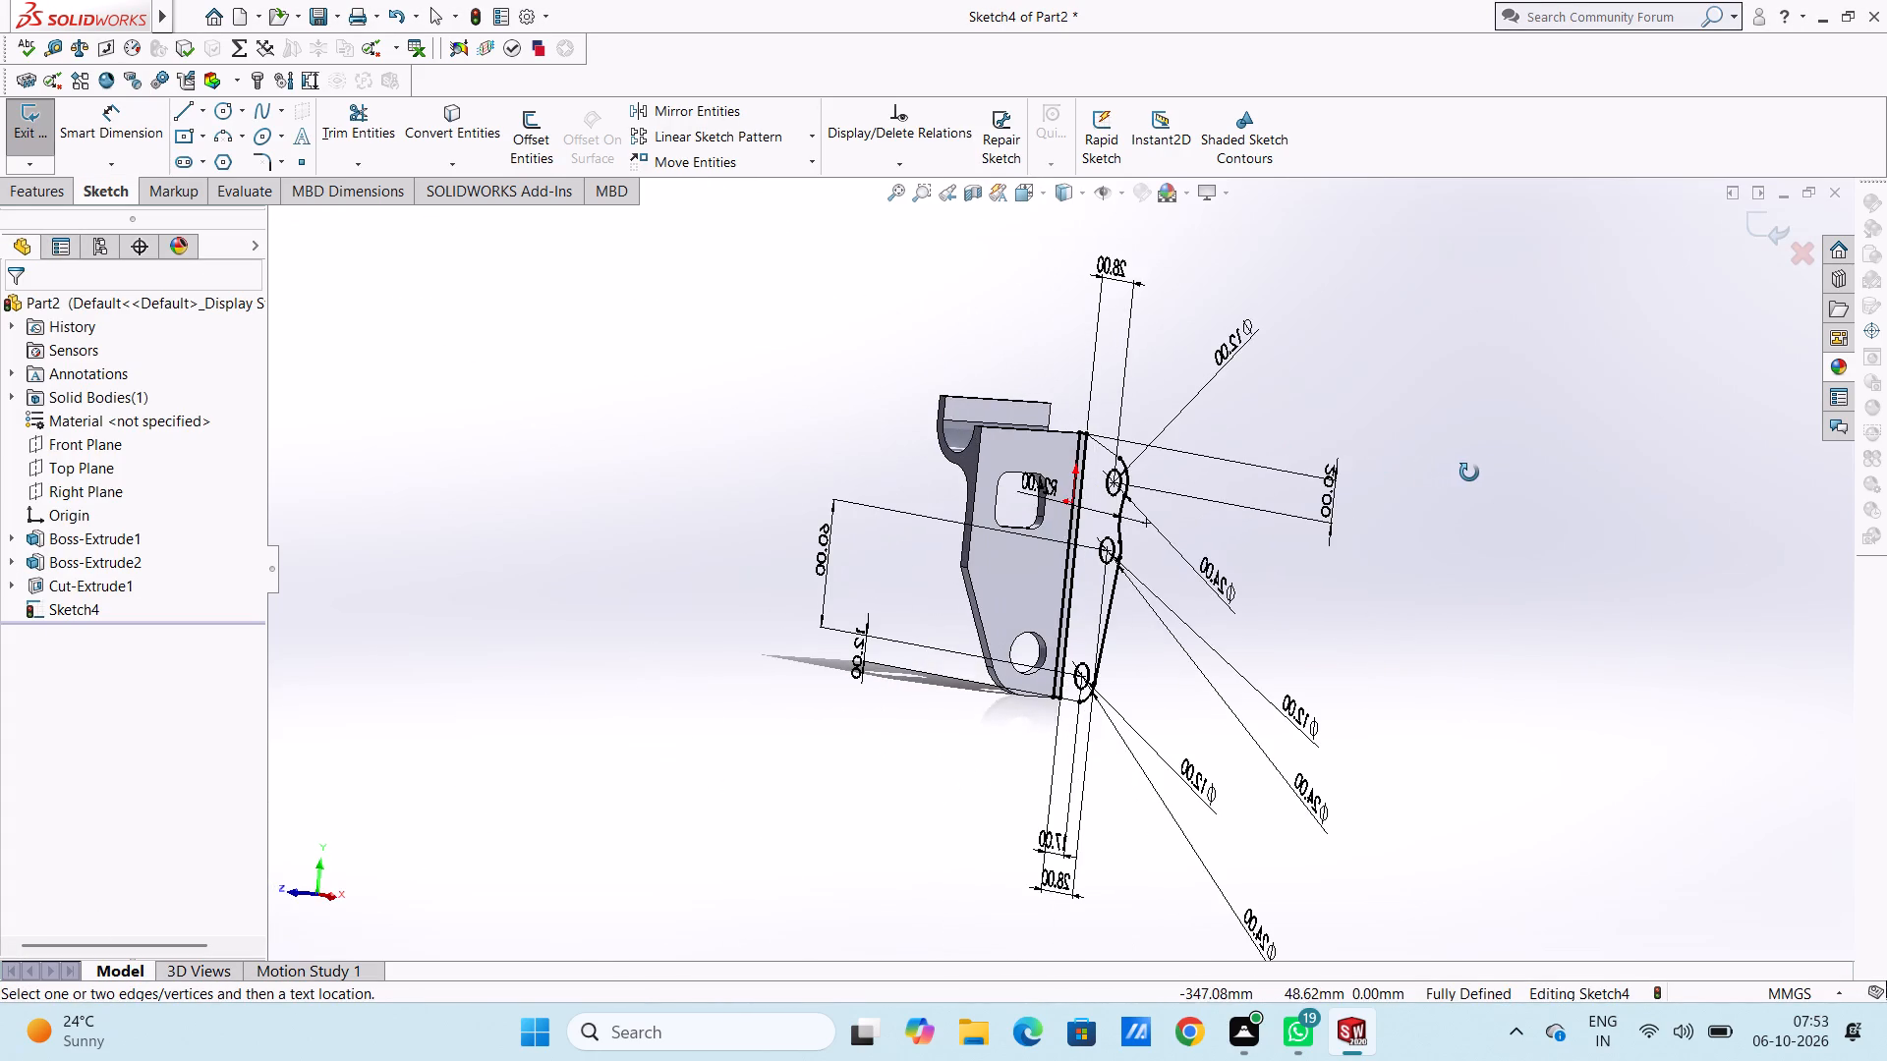
{"action": "middle_click_drag", "start_coordinate": [1469, 473], "coordinate": [1248, 458]}
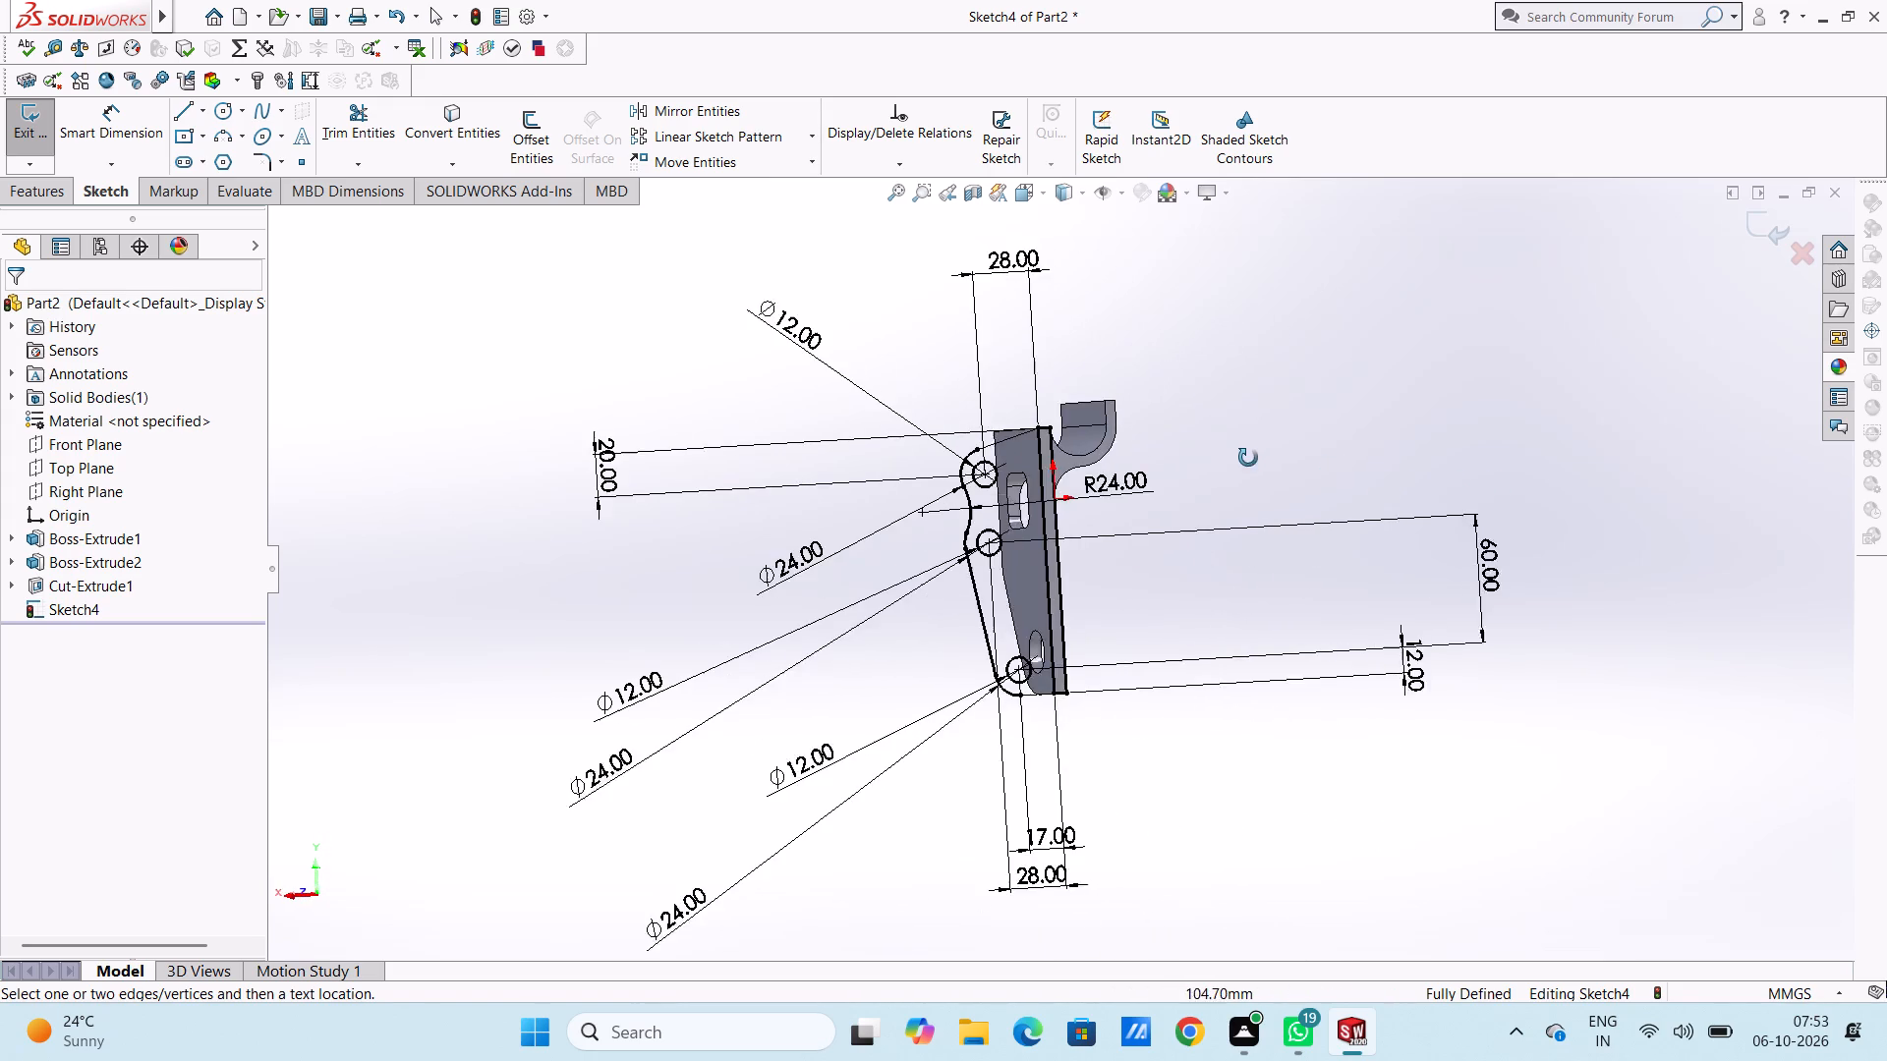
{"action": "middle_click_drag", "start_coordinate": [1248, 458], "coordinate": [1206, 462]}
{"action": "middle_click_drag", "start_coordinate": [1218, 464], "coordinate": [1248, 431]}
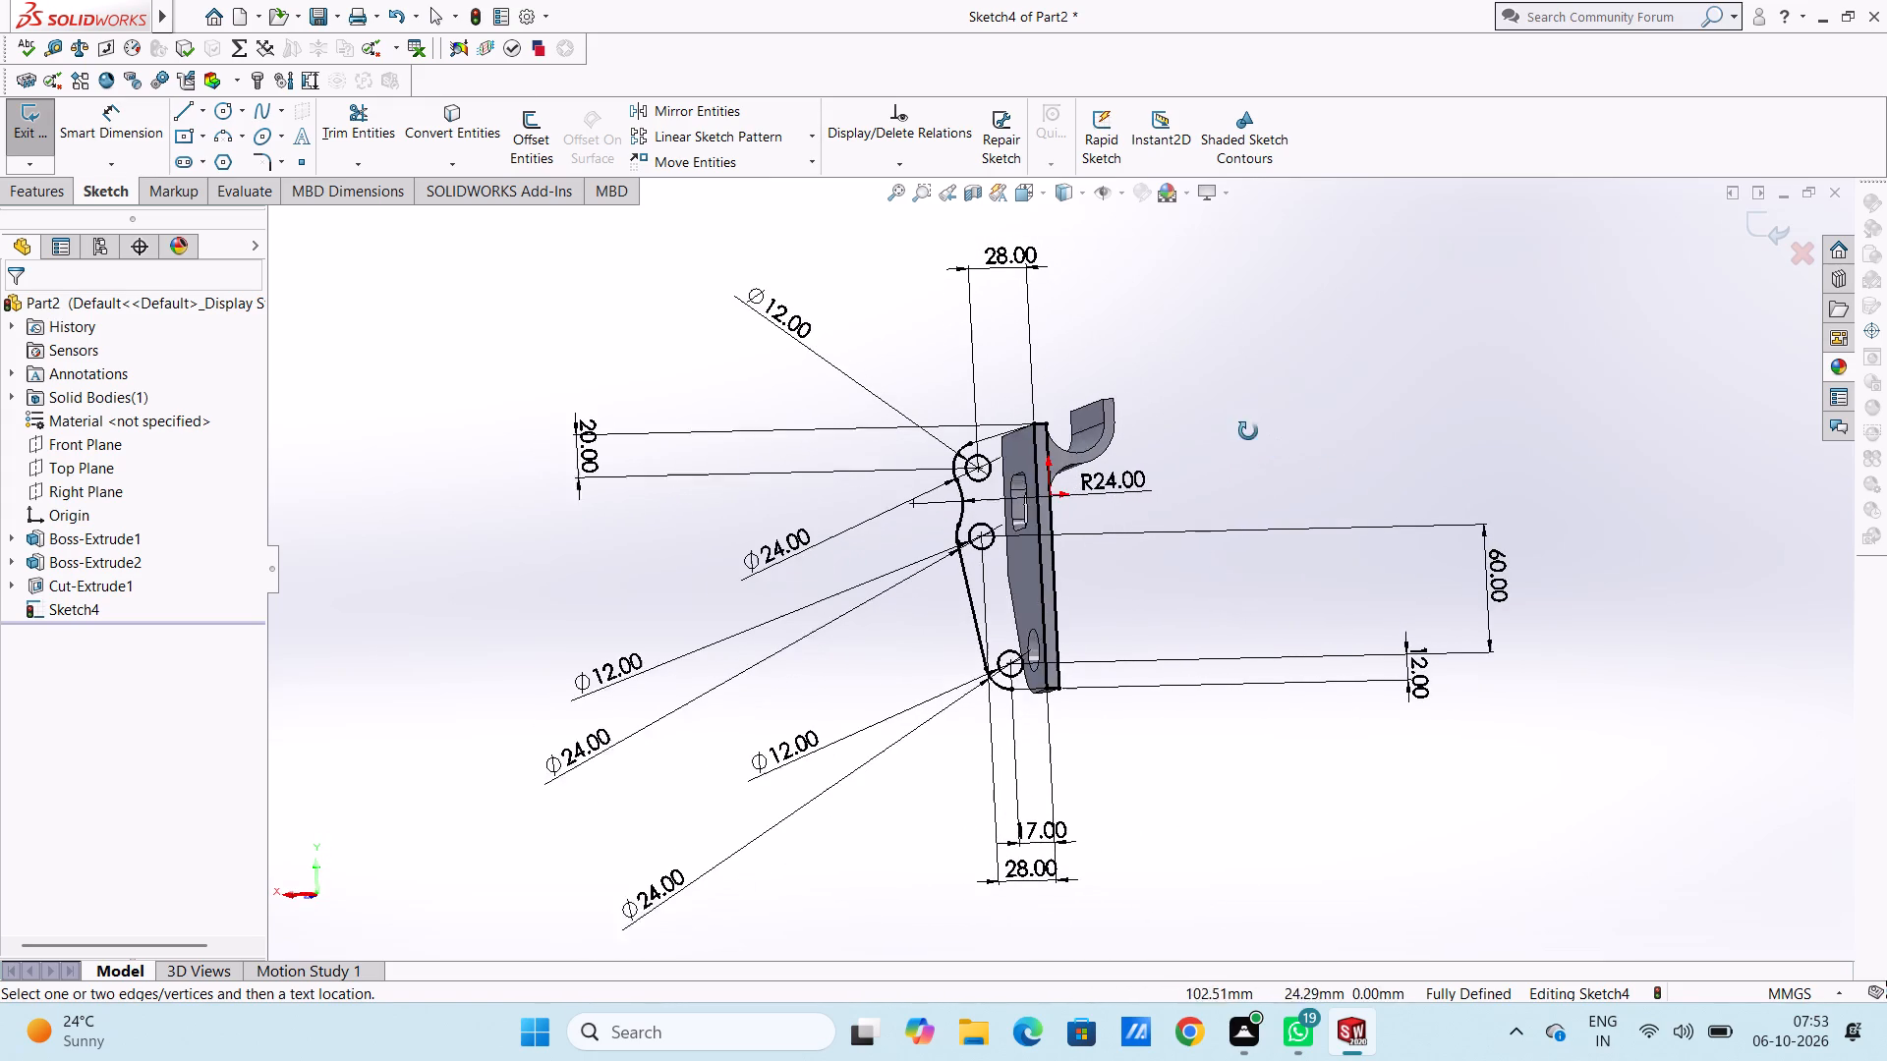
{"action": "middle_click_drag", "start_coordinate": [1248, 431], "coordinate": [1245, 430]}
{"action": "middle_click_drag", "start_coordinate": [1297, 474], "coordinate": [1284, 484]}
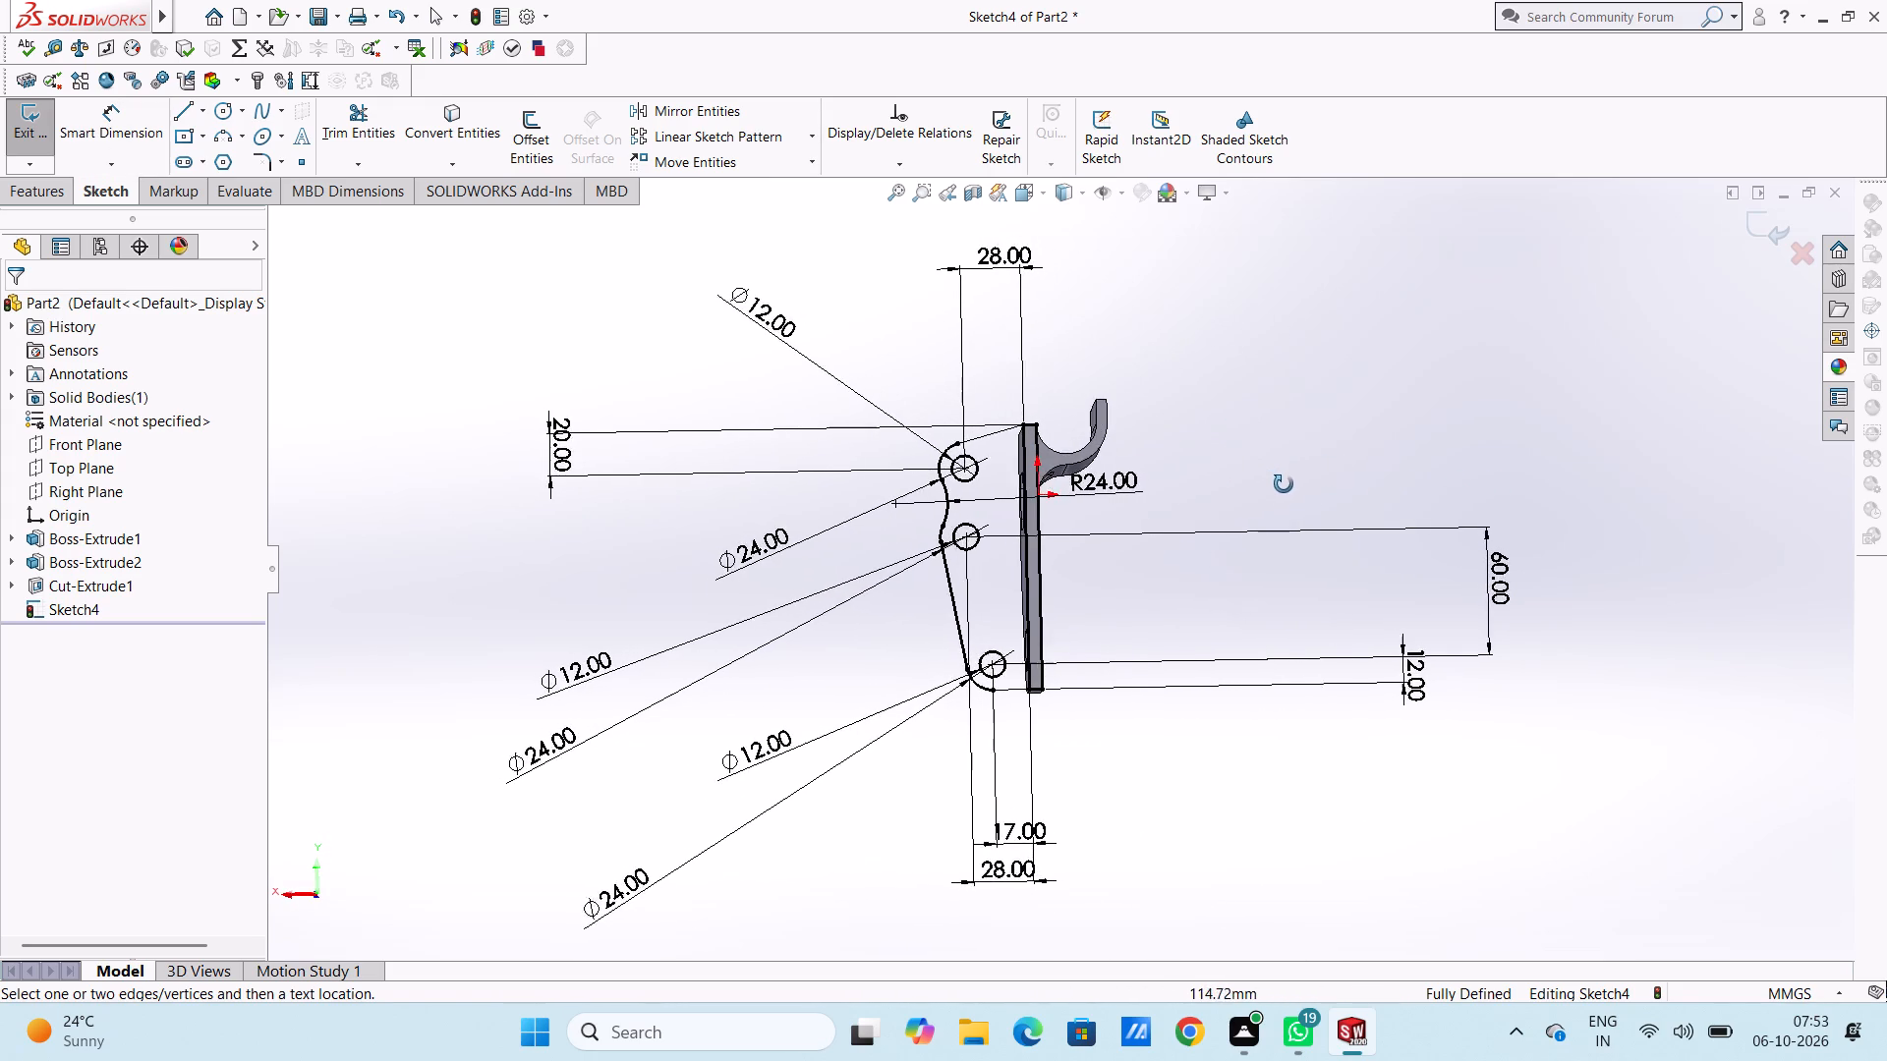
{"action": "middle_click_drag", "start_coordinate": [1284, 484], "coordinate": [1313, 505]}
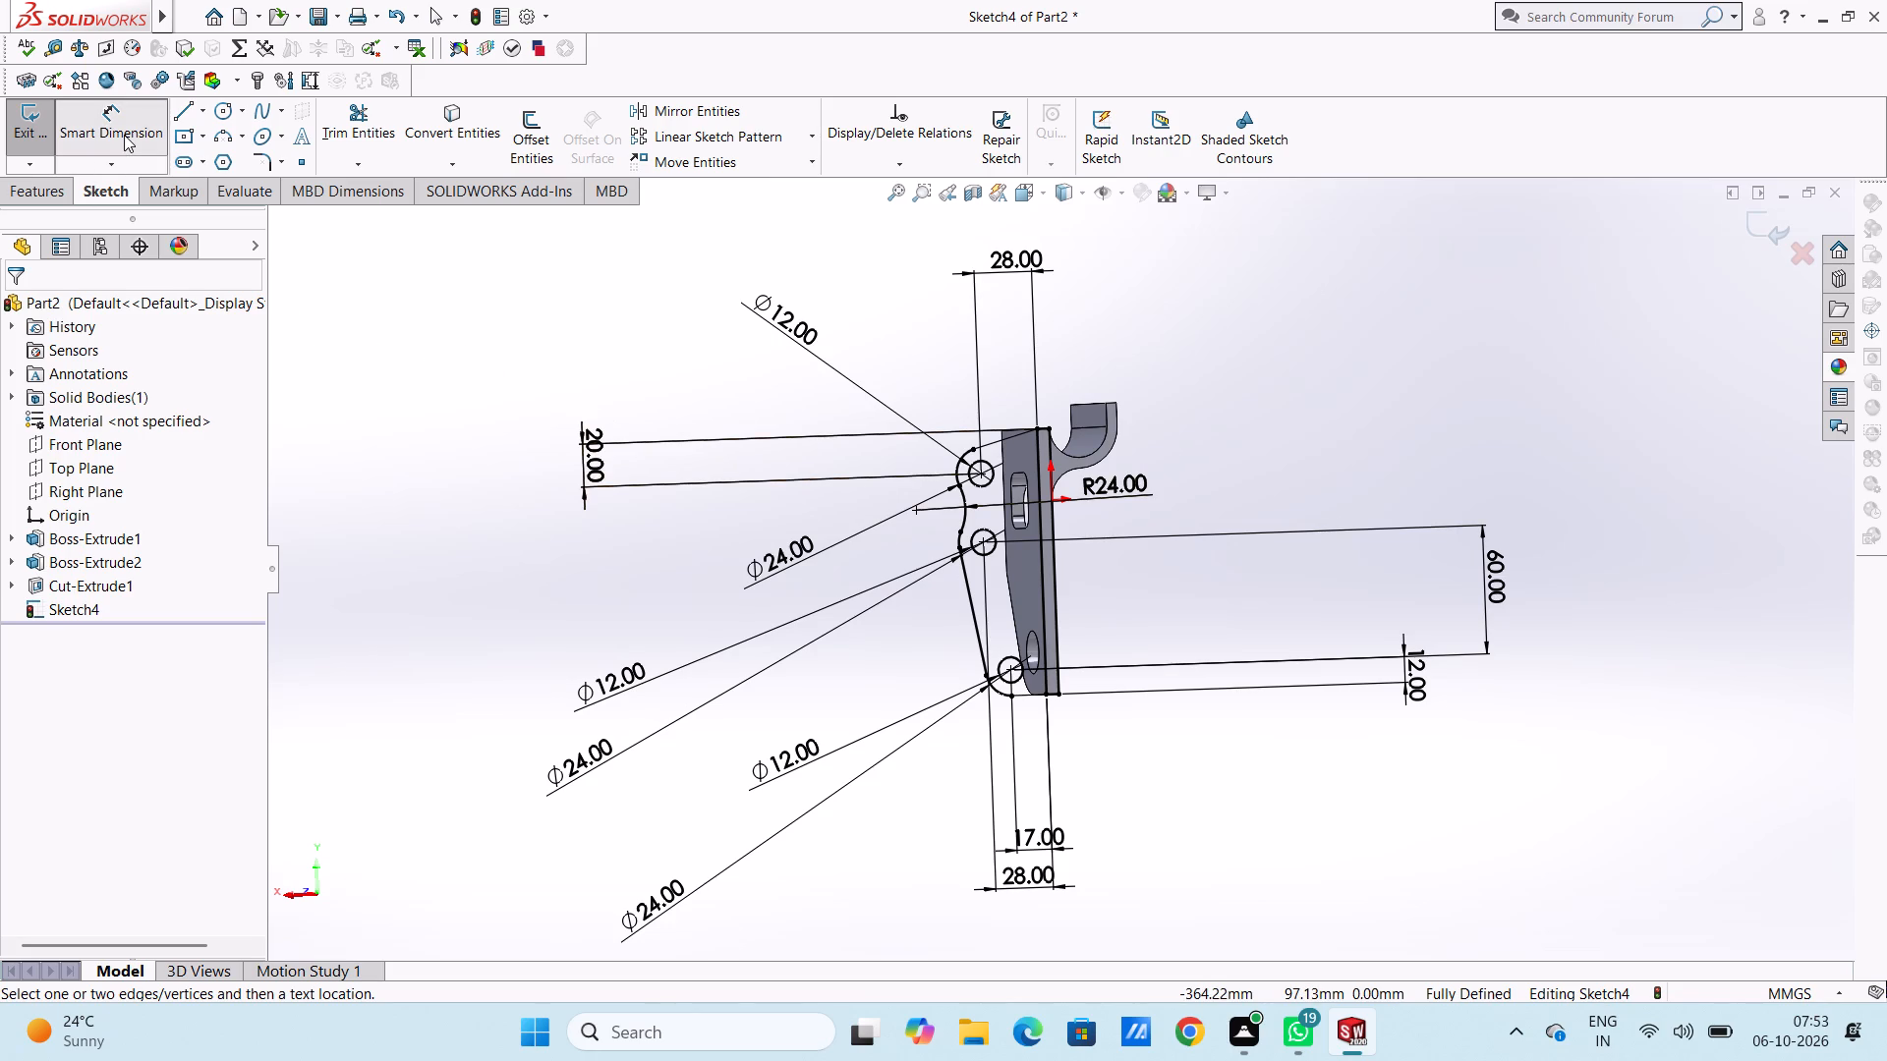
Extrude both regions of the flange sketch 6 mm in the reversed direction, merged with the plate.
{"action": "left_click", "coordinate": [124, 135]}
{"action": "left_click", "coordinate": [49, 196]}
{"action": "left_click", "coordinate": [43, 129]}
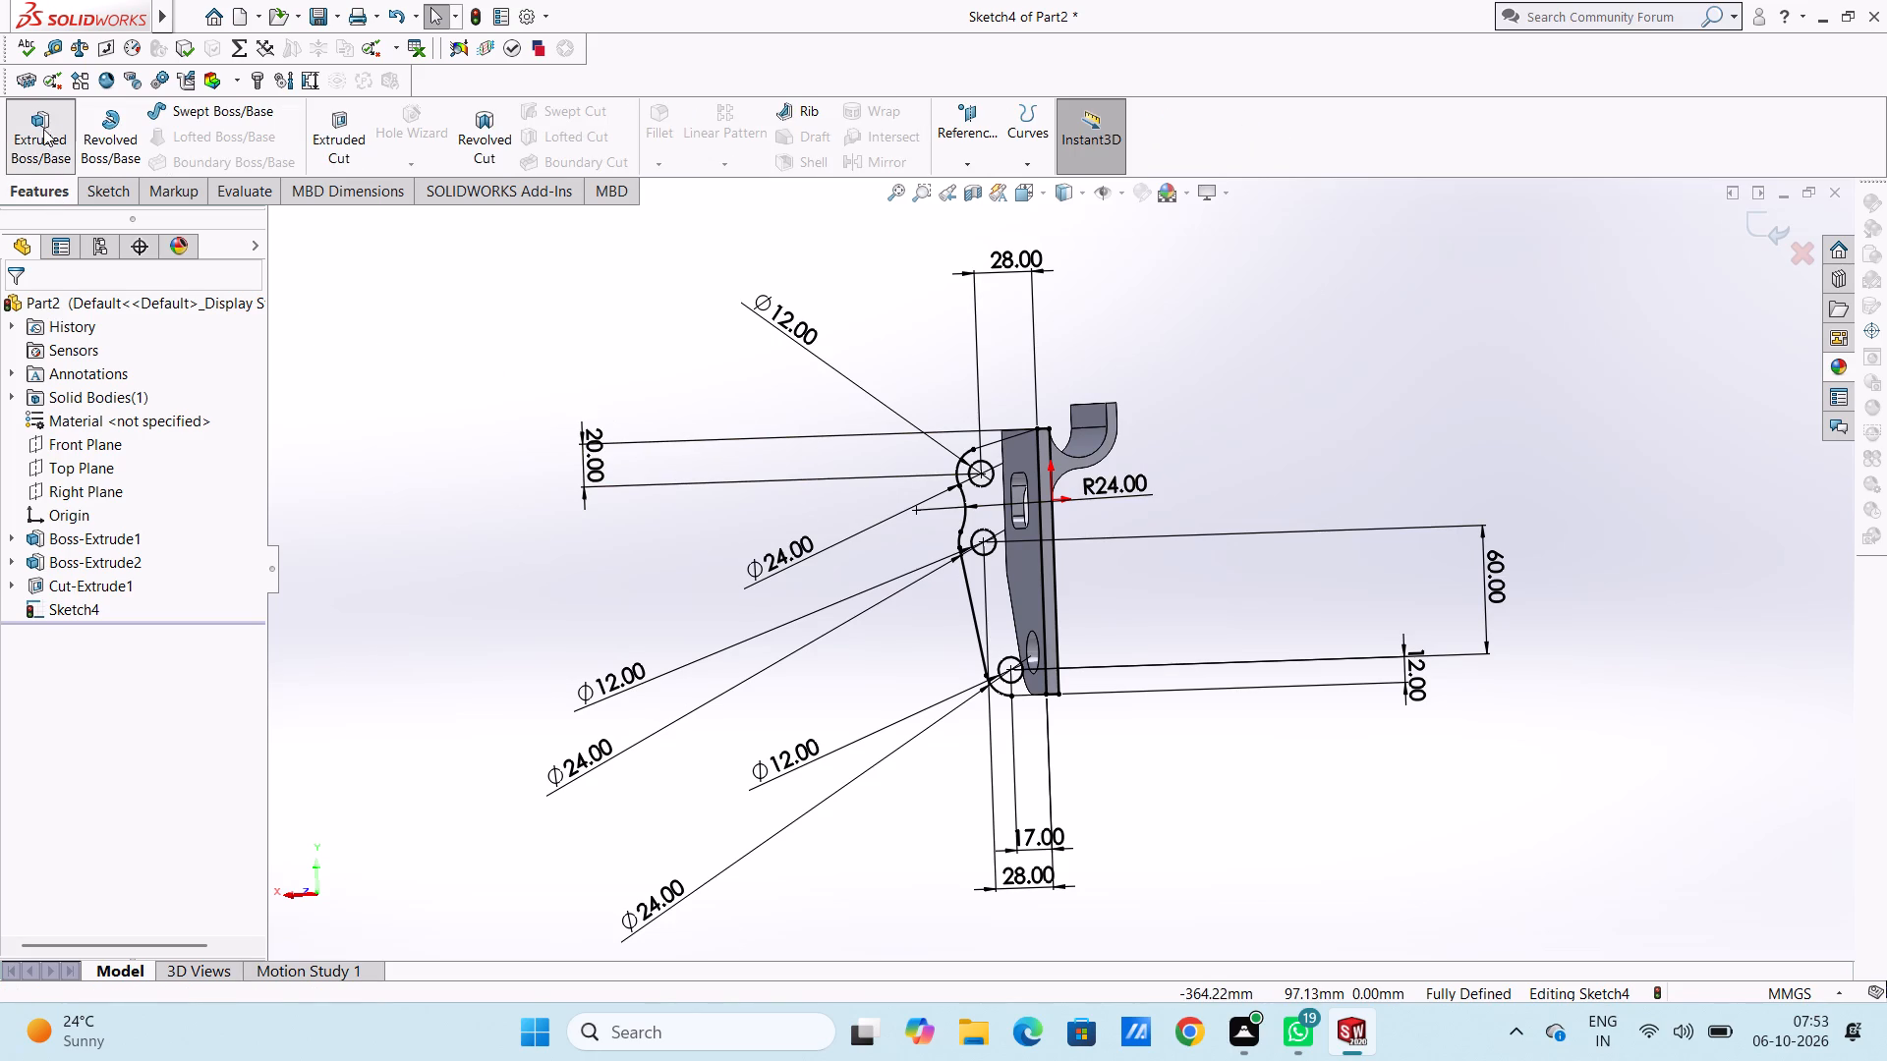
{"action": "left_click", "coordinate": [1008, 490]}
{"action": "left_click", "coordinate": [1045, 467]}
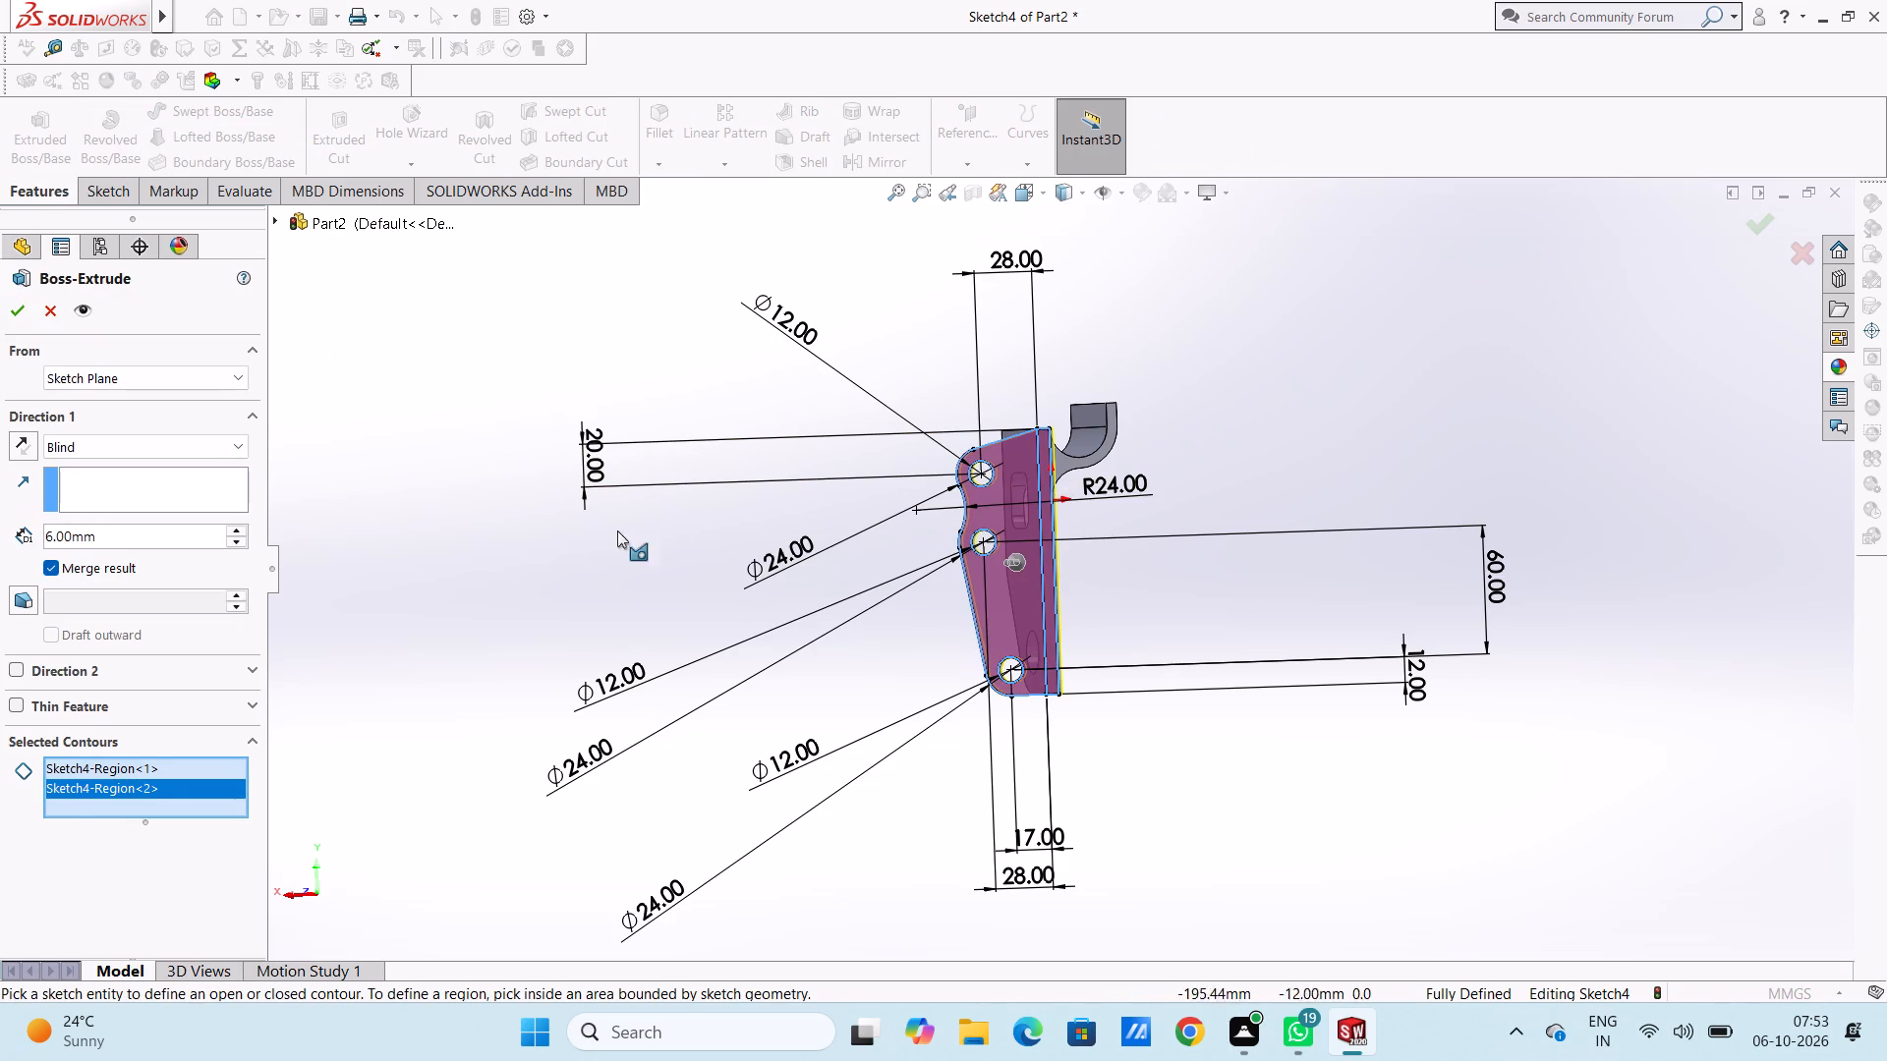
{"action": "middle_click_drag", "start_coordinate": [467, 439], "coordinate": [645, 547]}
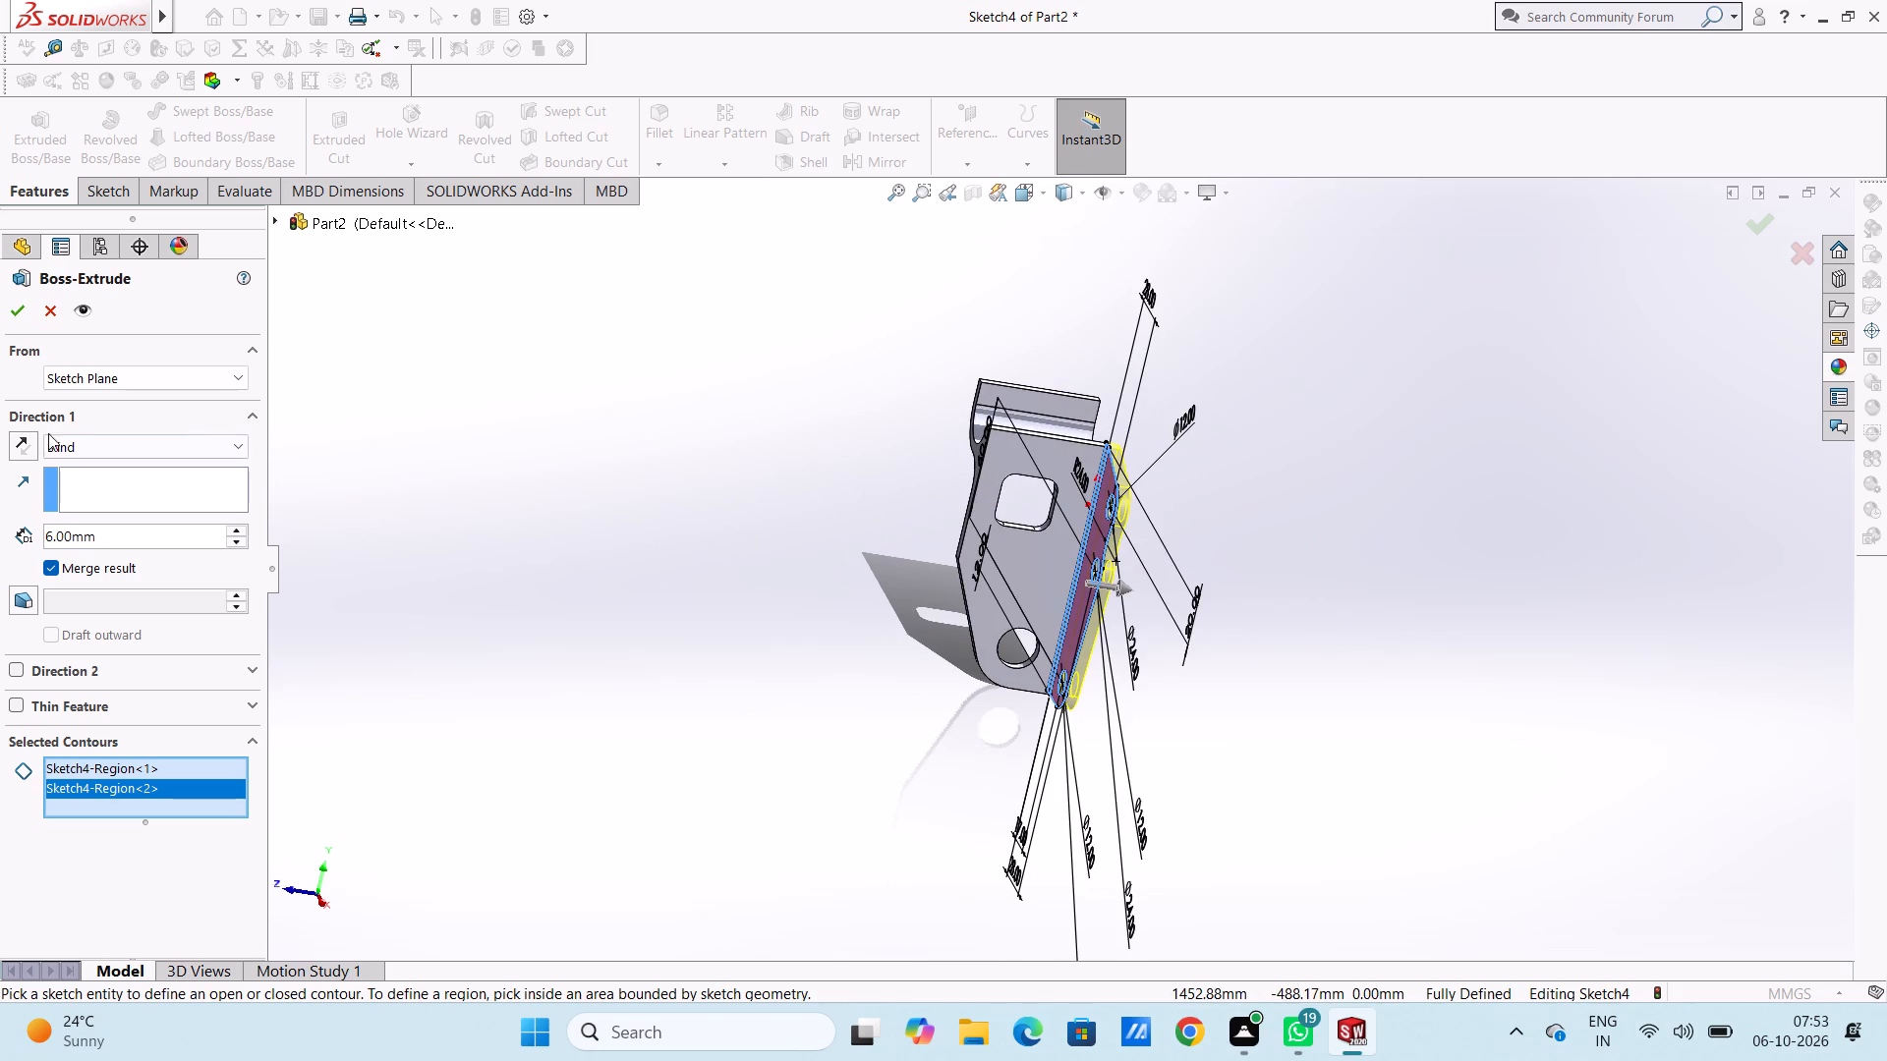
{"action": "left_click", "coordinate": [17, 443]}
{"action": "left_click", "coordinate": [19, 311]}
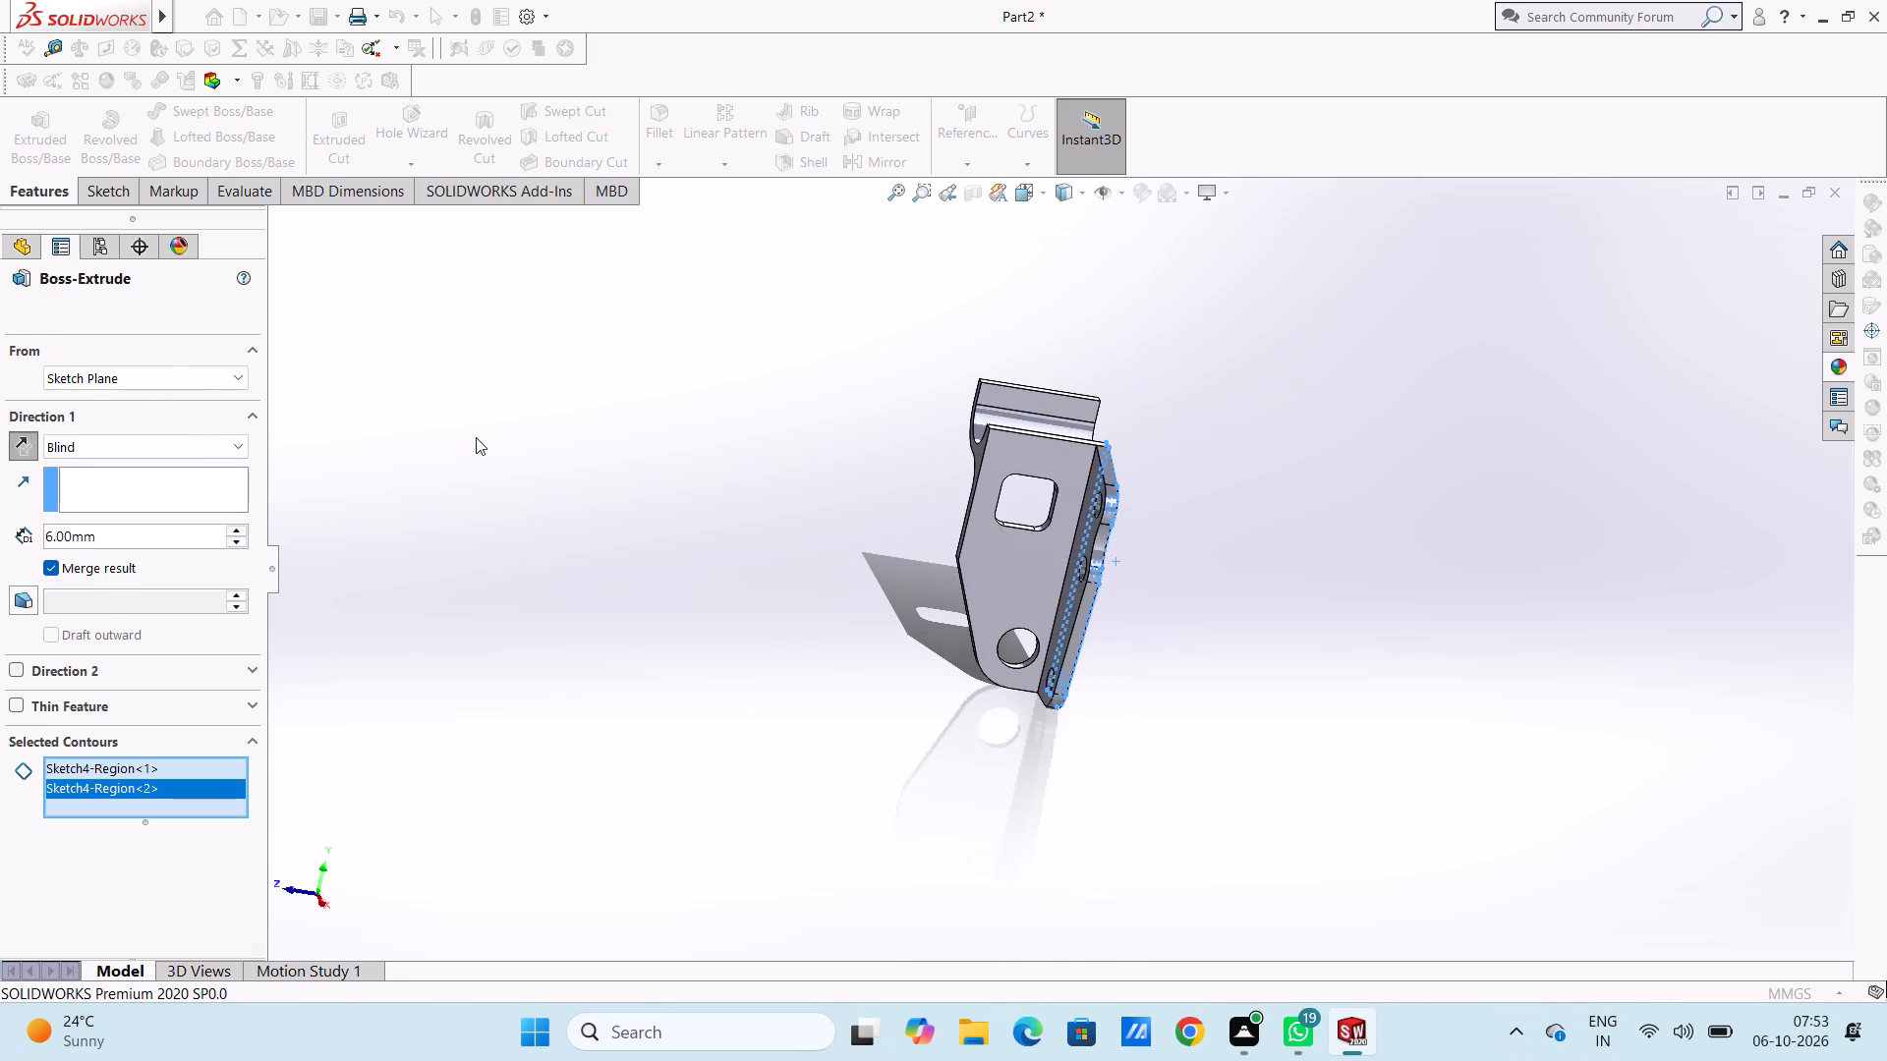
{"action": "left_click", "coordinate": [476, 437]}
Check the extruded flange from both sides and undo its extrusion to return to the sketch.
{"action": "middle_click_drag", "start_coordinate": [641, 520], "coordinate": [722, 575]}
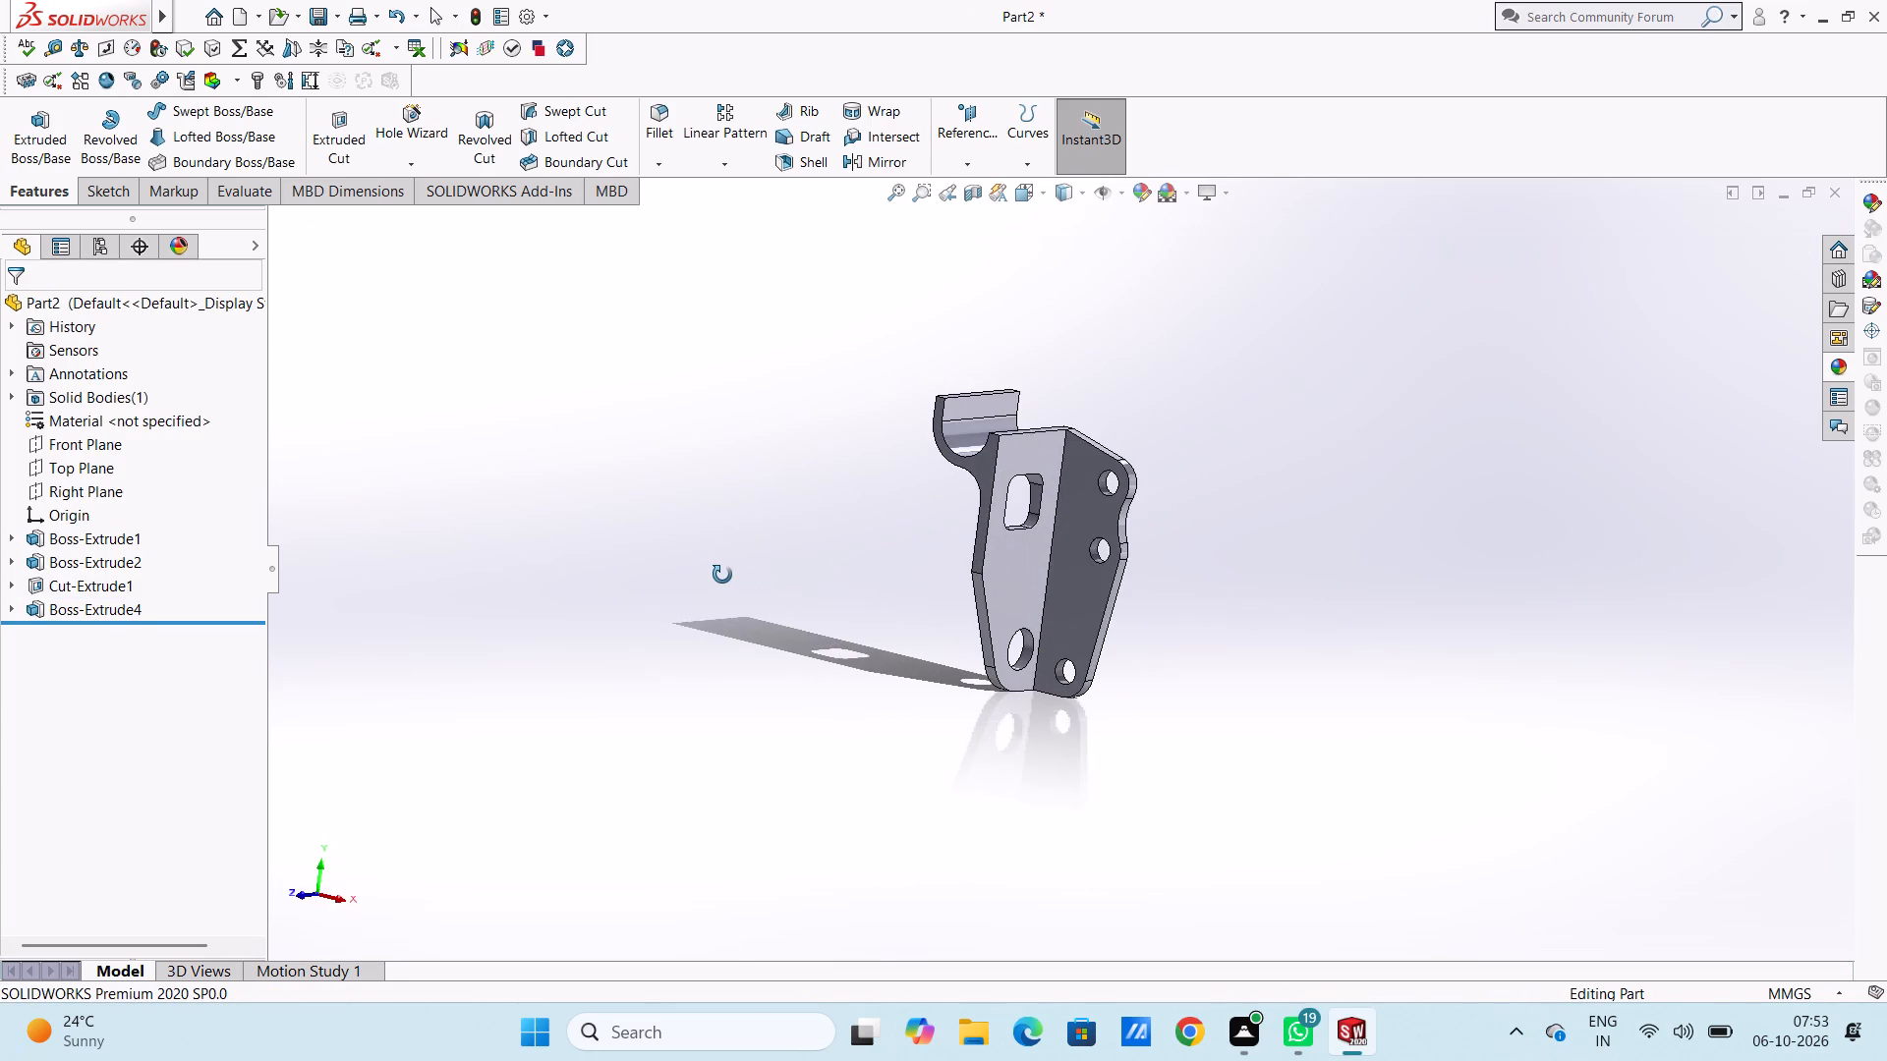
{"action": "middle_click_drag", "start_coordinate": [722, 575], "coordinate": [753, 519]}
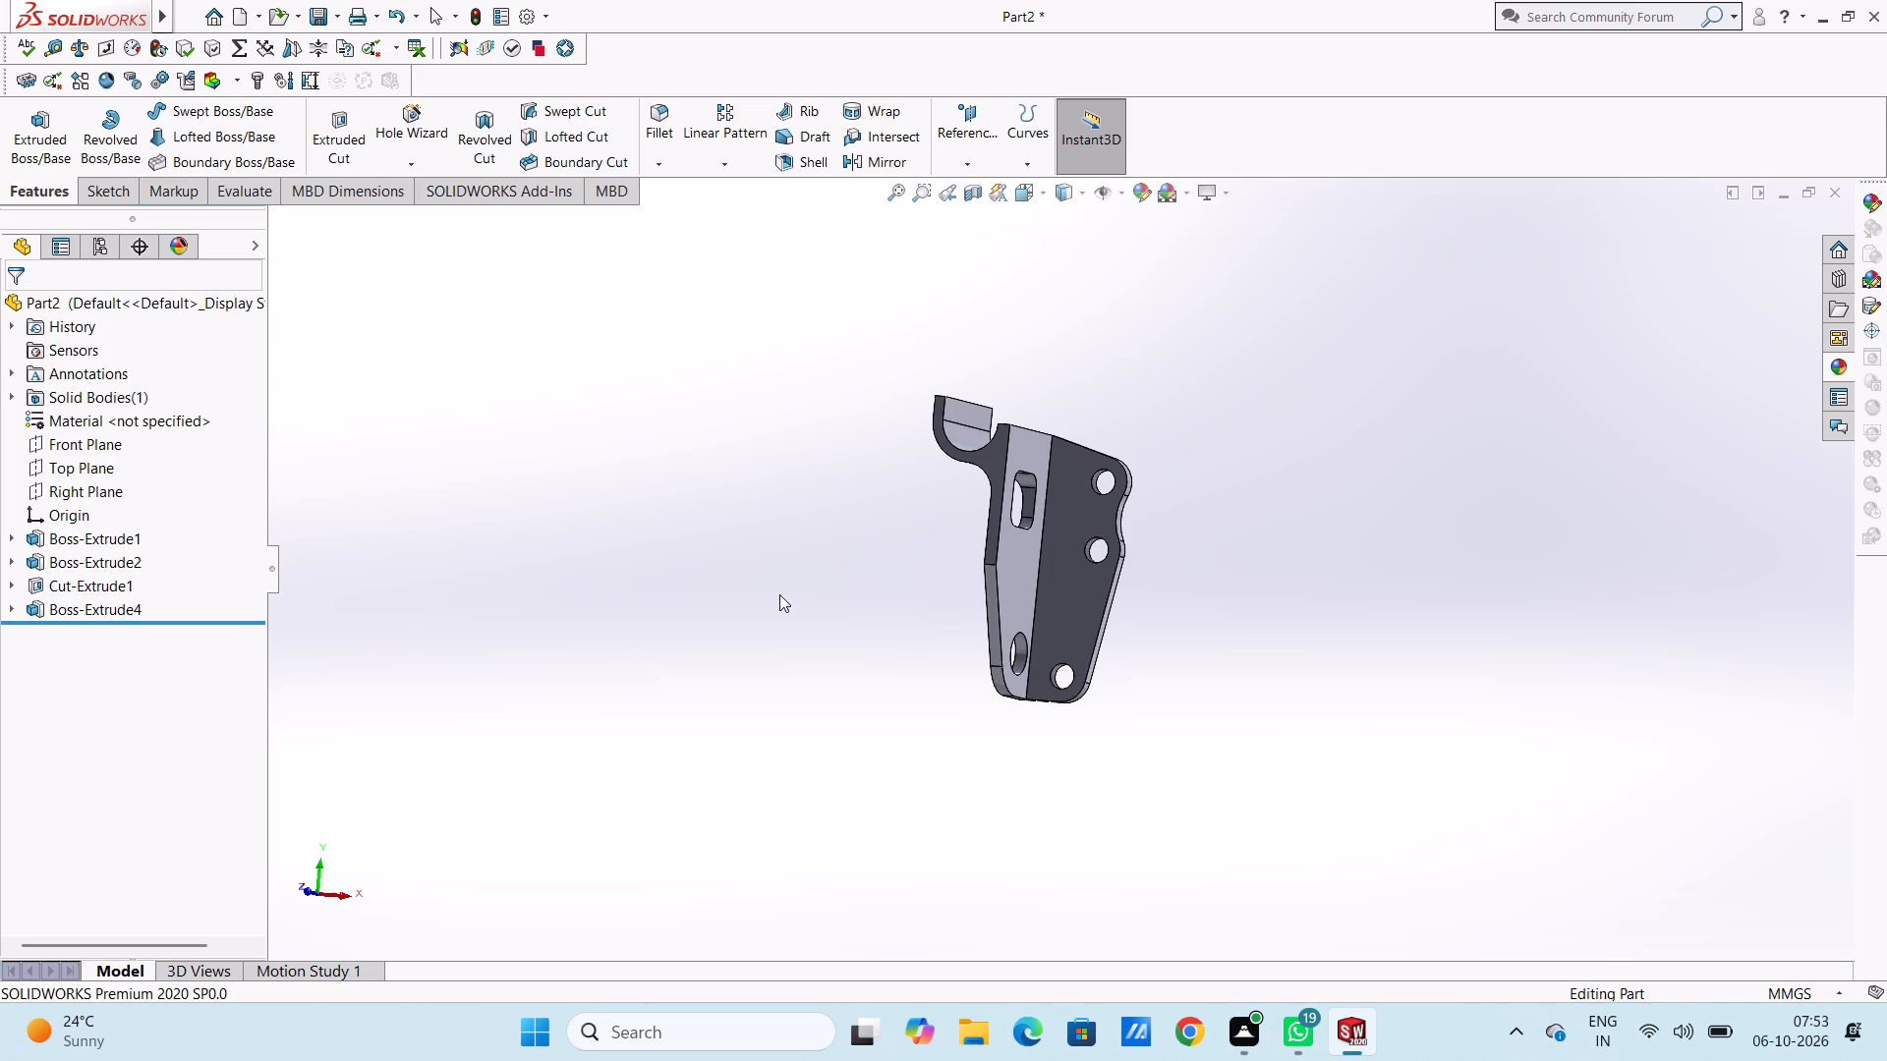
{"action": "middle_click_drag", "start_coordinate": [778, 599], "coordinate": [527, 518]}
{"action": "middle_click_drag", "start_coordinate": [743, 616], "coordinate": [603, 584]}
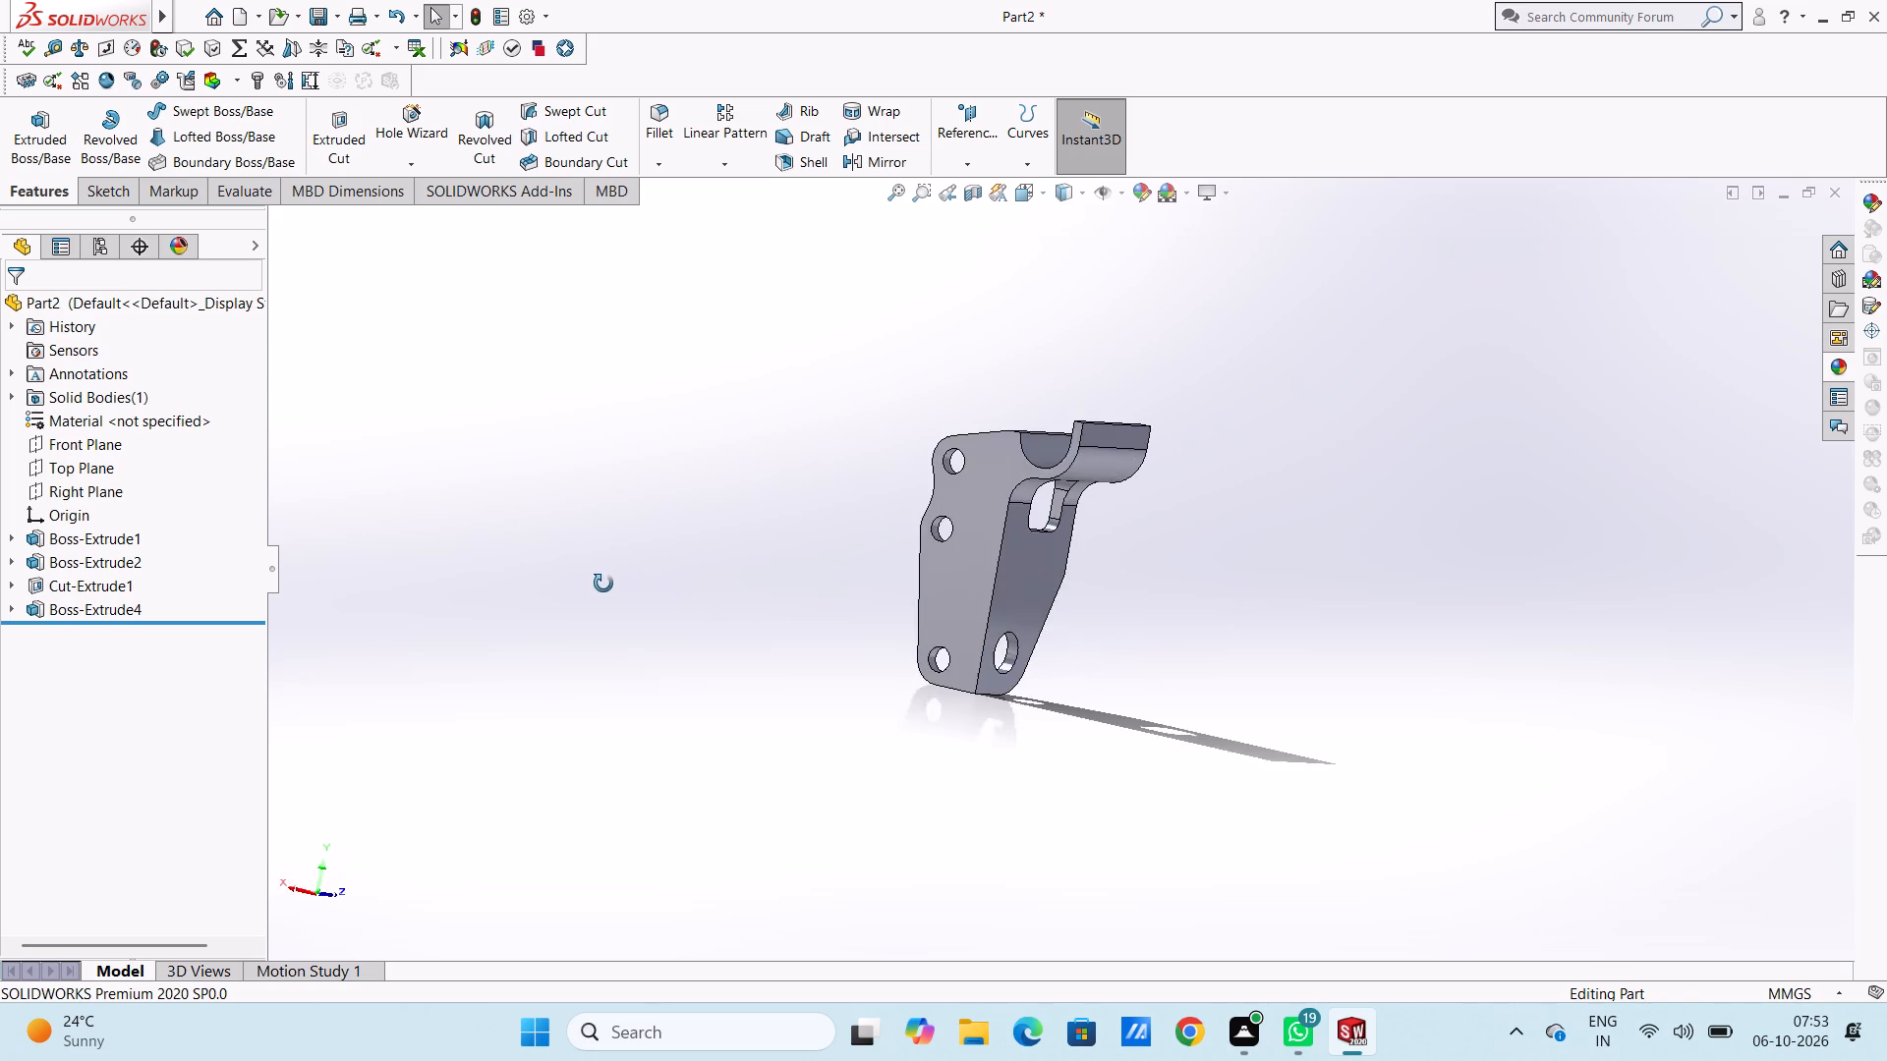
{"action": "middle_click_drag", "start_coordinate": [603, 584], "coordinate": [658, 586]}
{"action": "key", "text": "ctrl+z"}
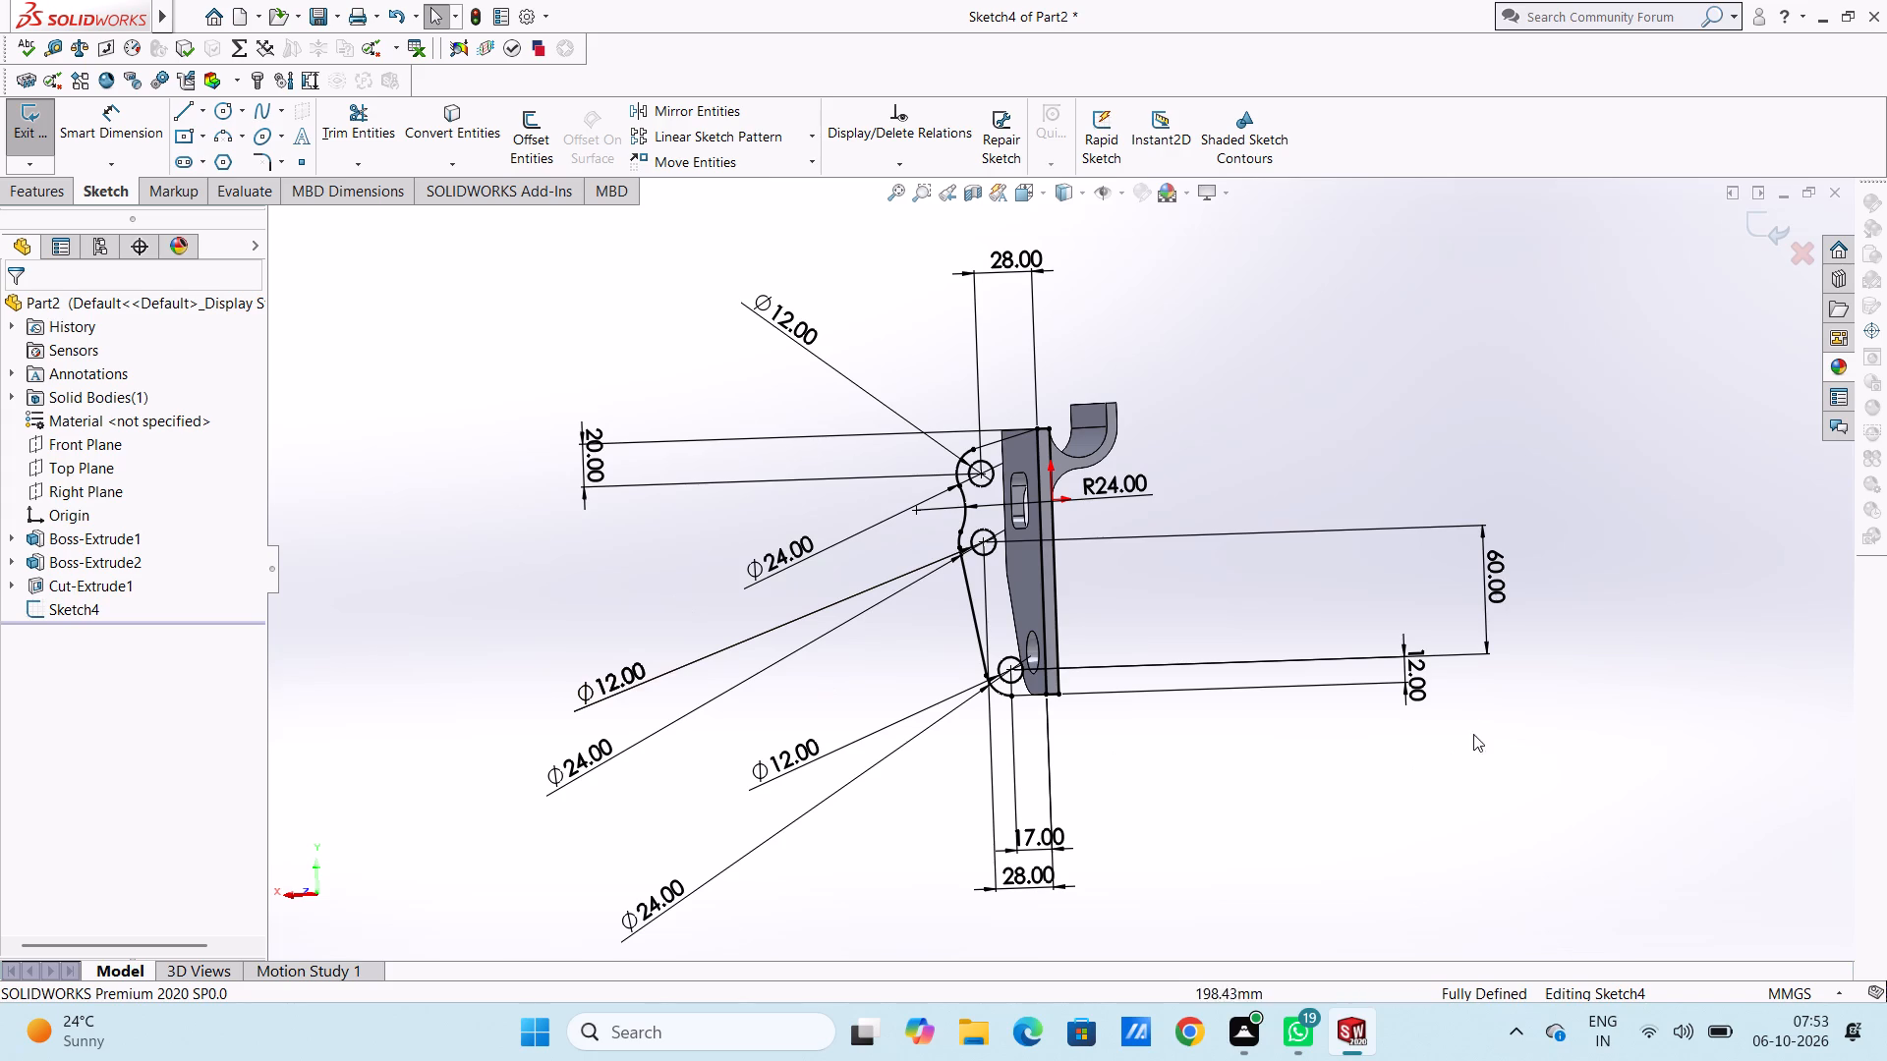
Set the vertical distance between the flange's middle and bottom holes to 50 mm.
{"action": "double_click", "coordinate": [1488, 596]}
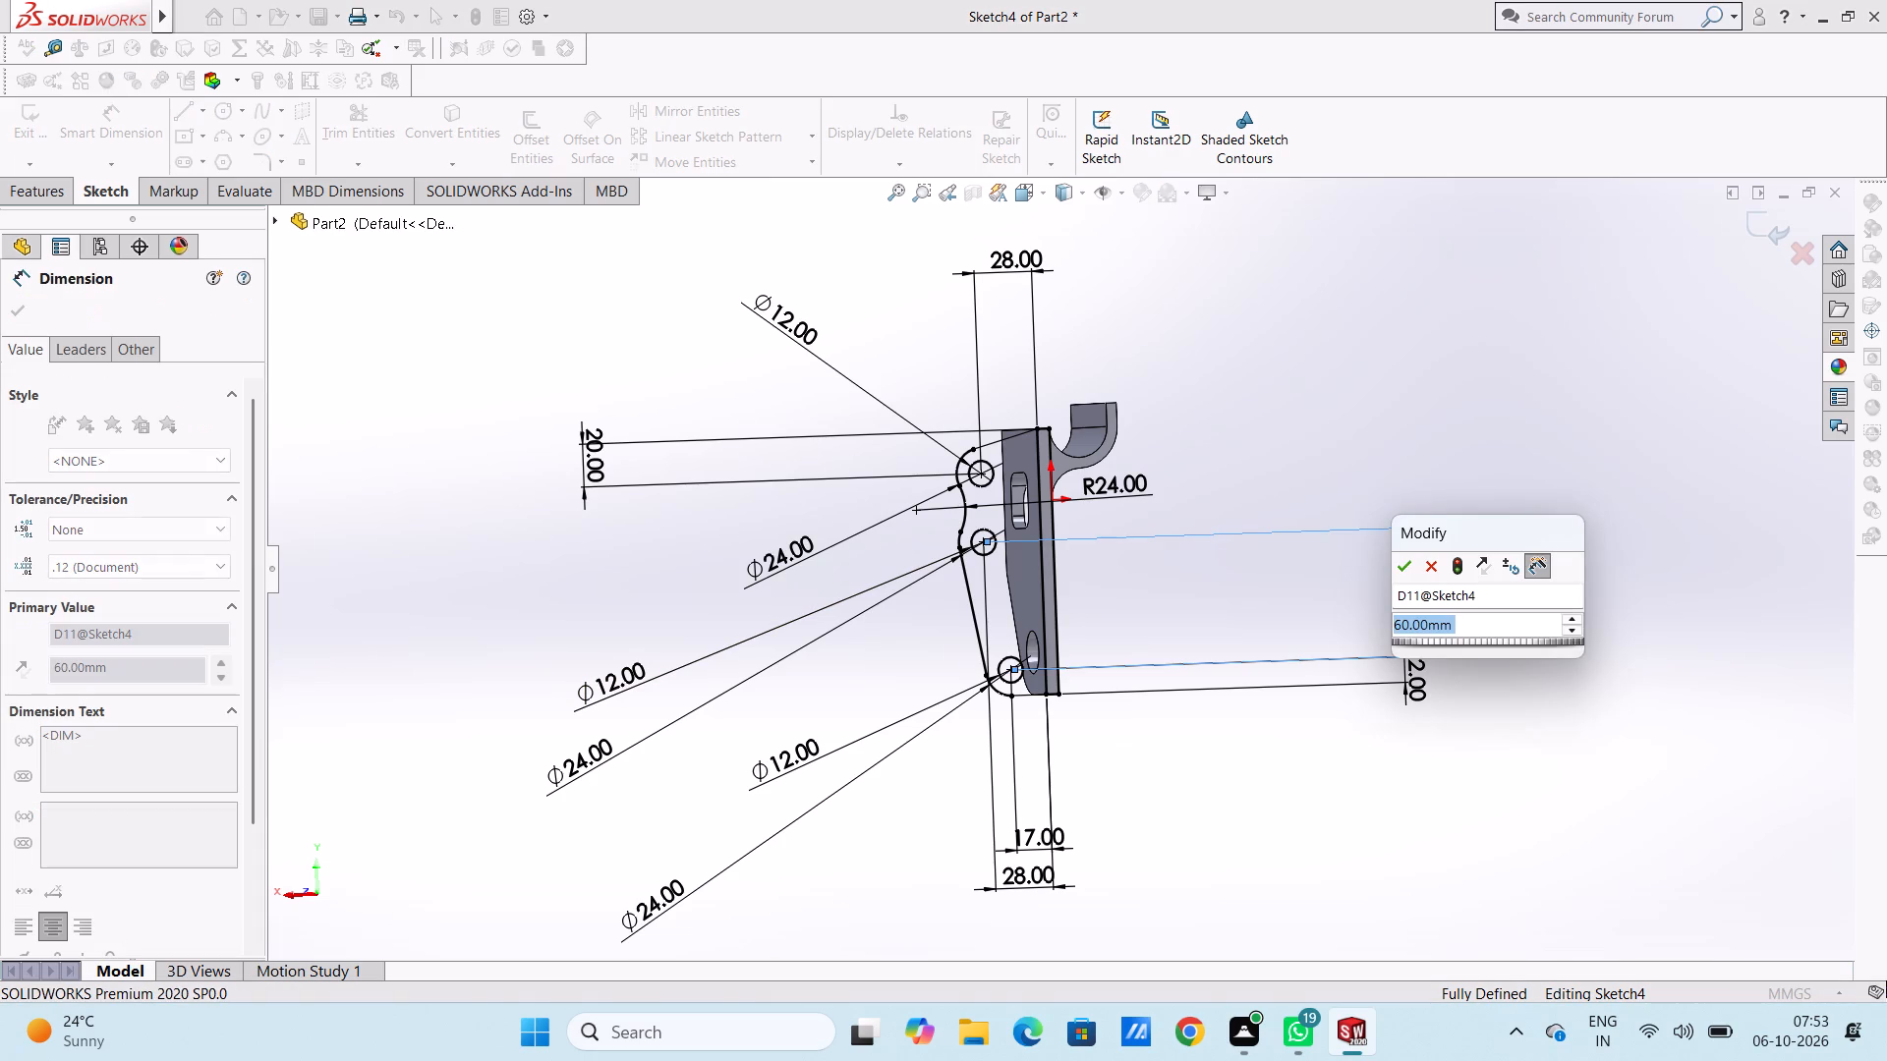
{"action": "type", "text": "50"}
{"action": "key", "text": "Return"}
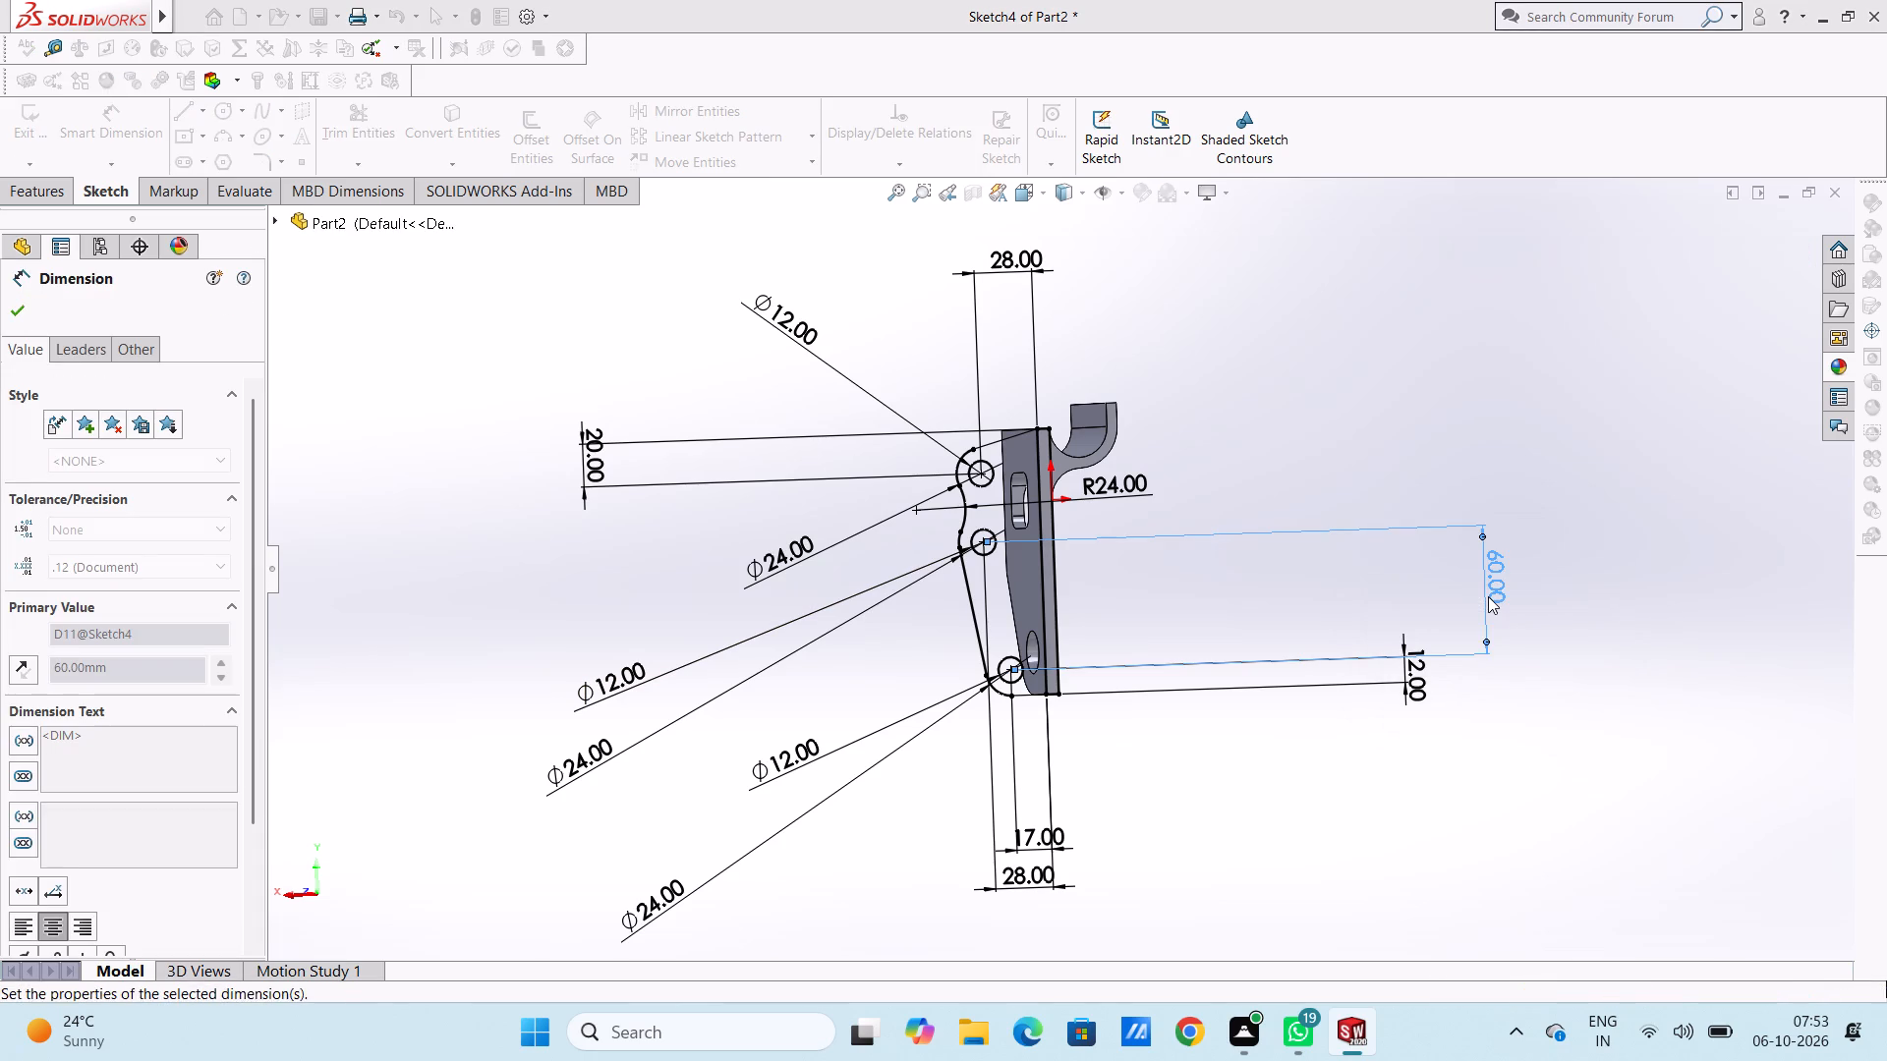
{"action": "left_click", "coordinate": [1381, 489]}
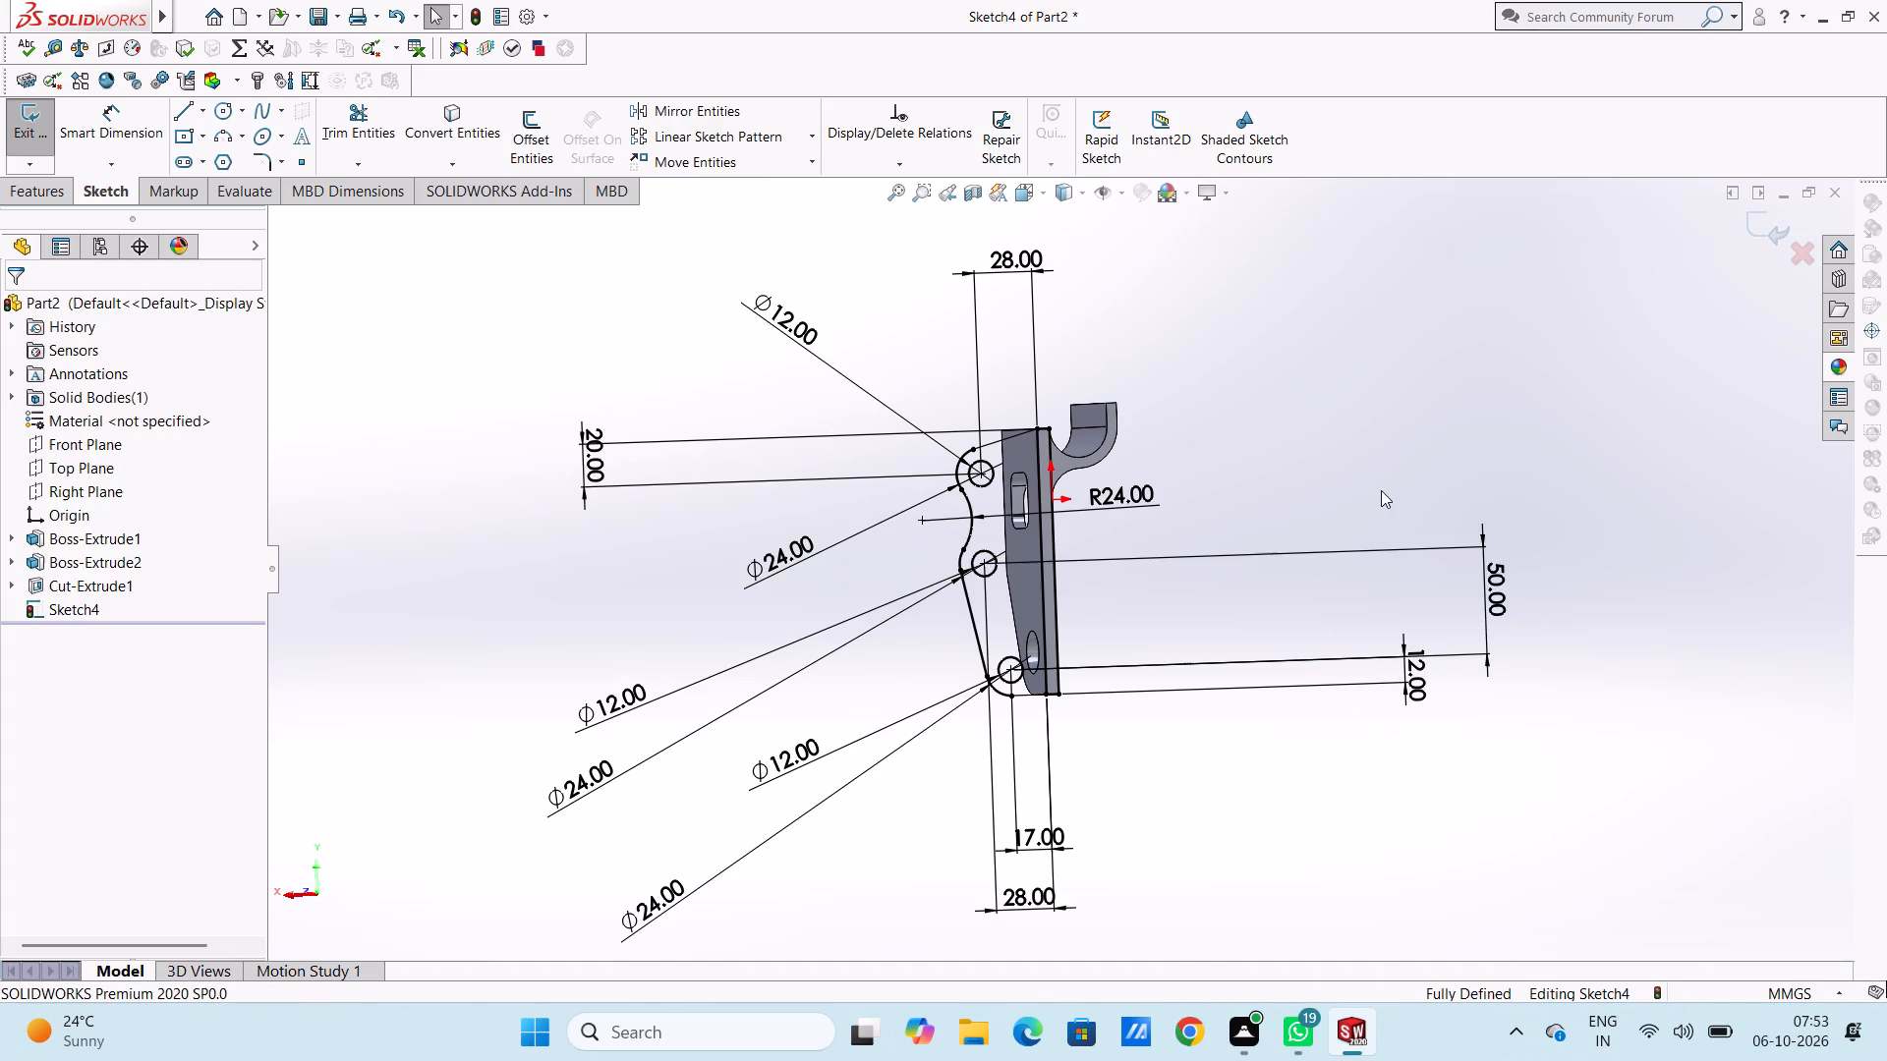
Examine the revised flange sketch against the plate and hook from both sides.
{"action": "middle_click_drag", "start_coordinate": [1380, 495], "coordinate": [1345, 499]}
{"action": "middle_click", "coordinate": [1345, 499]}
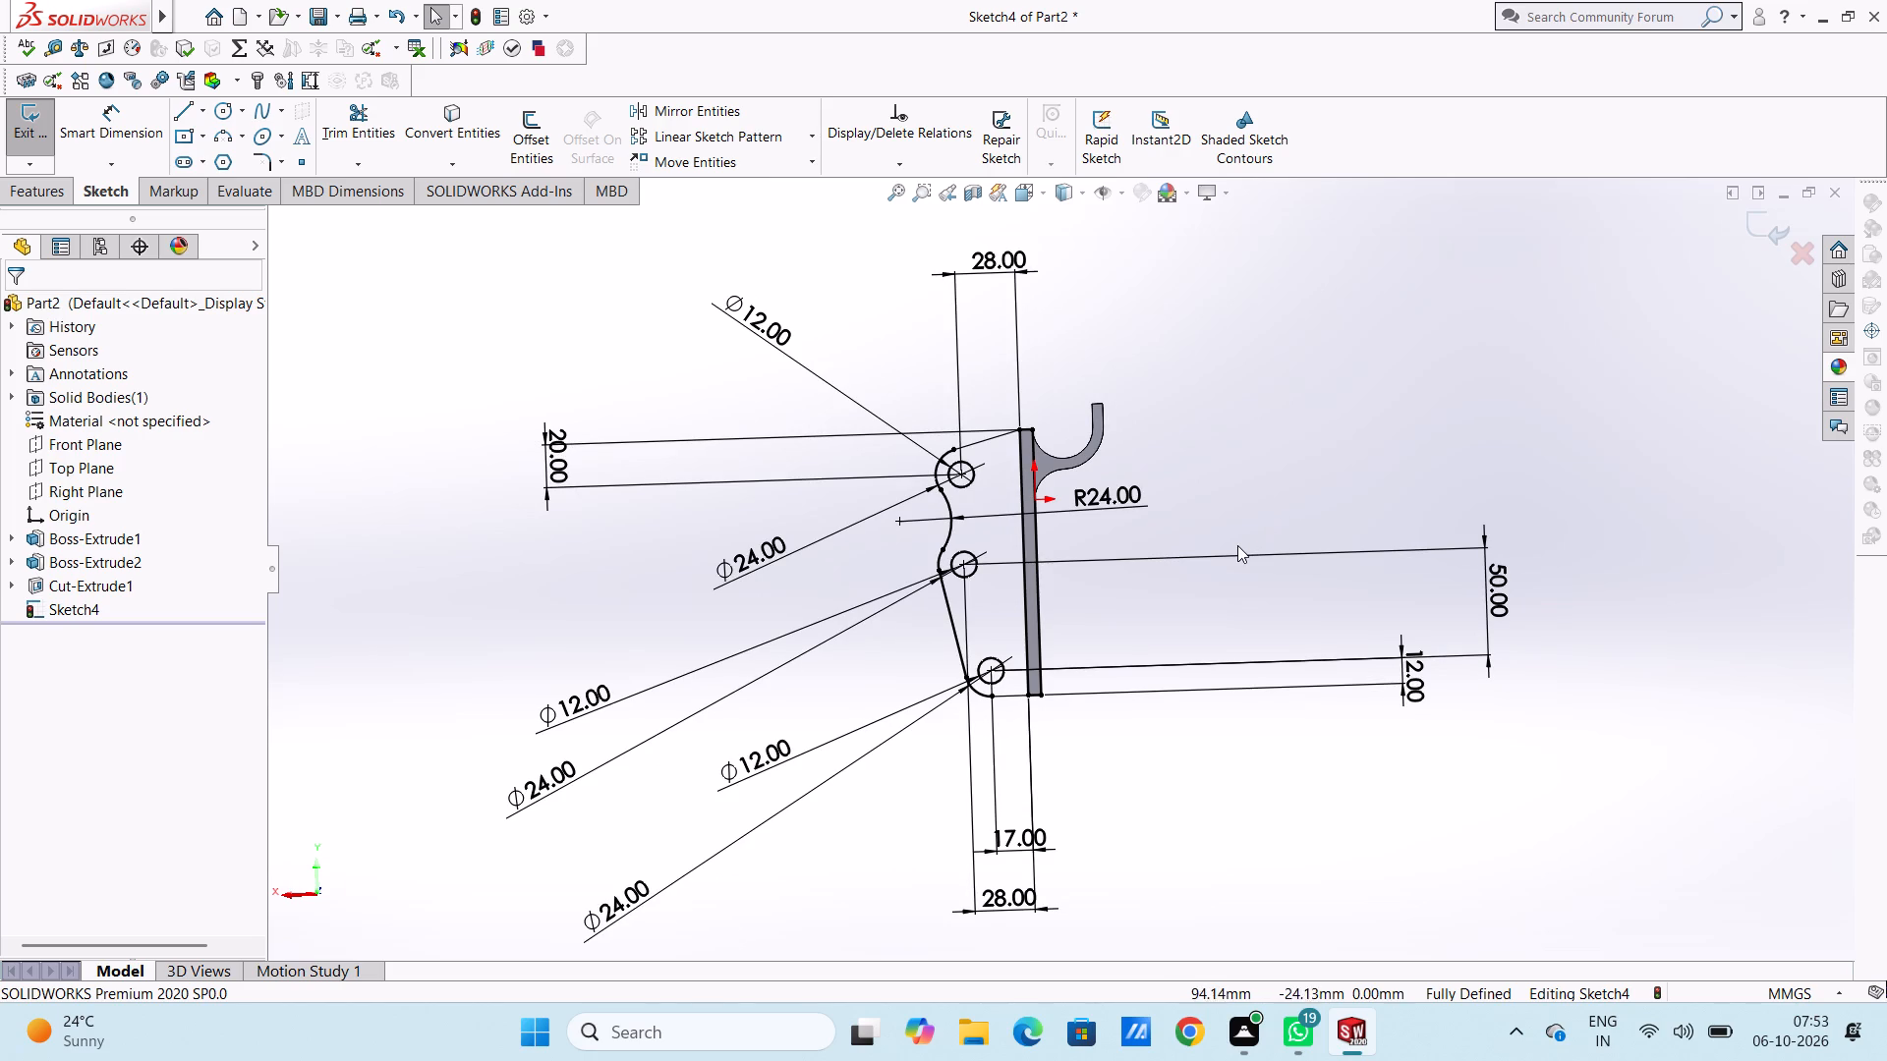
{"action": "middle_click_drag", "start_coordinate": [1249, 483], "coordinate": [1514, 493]}
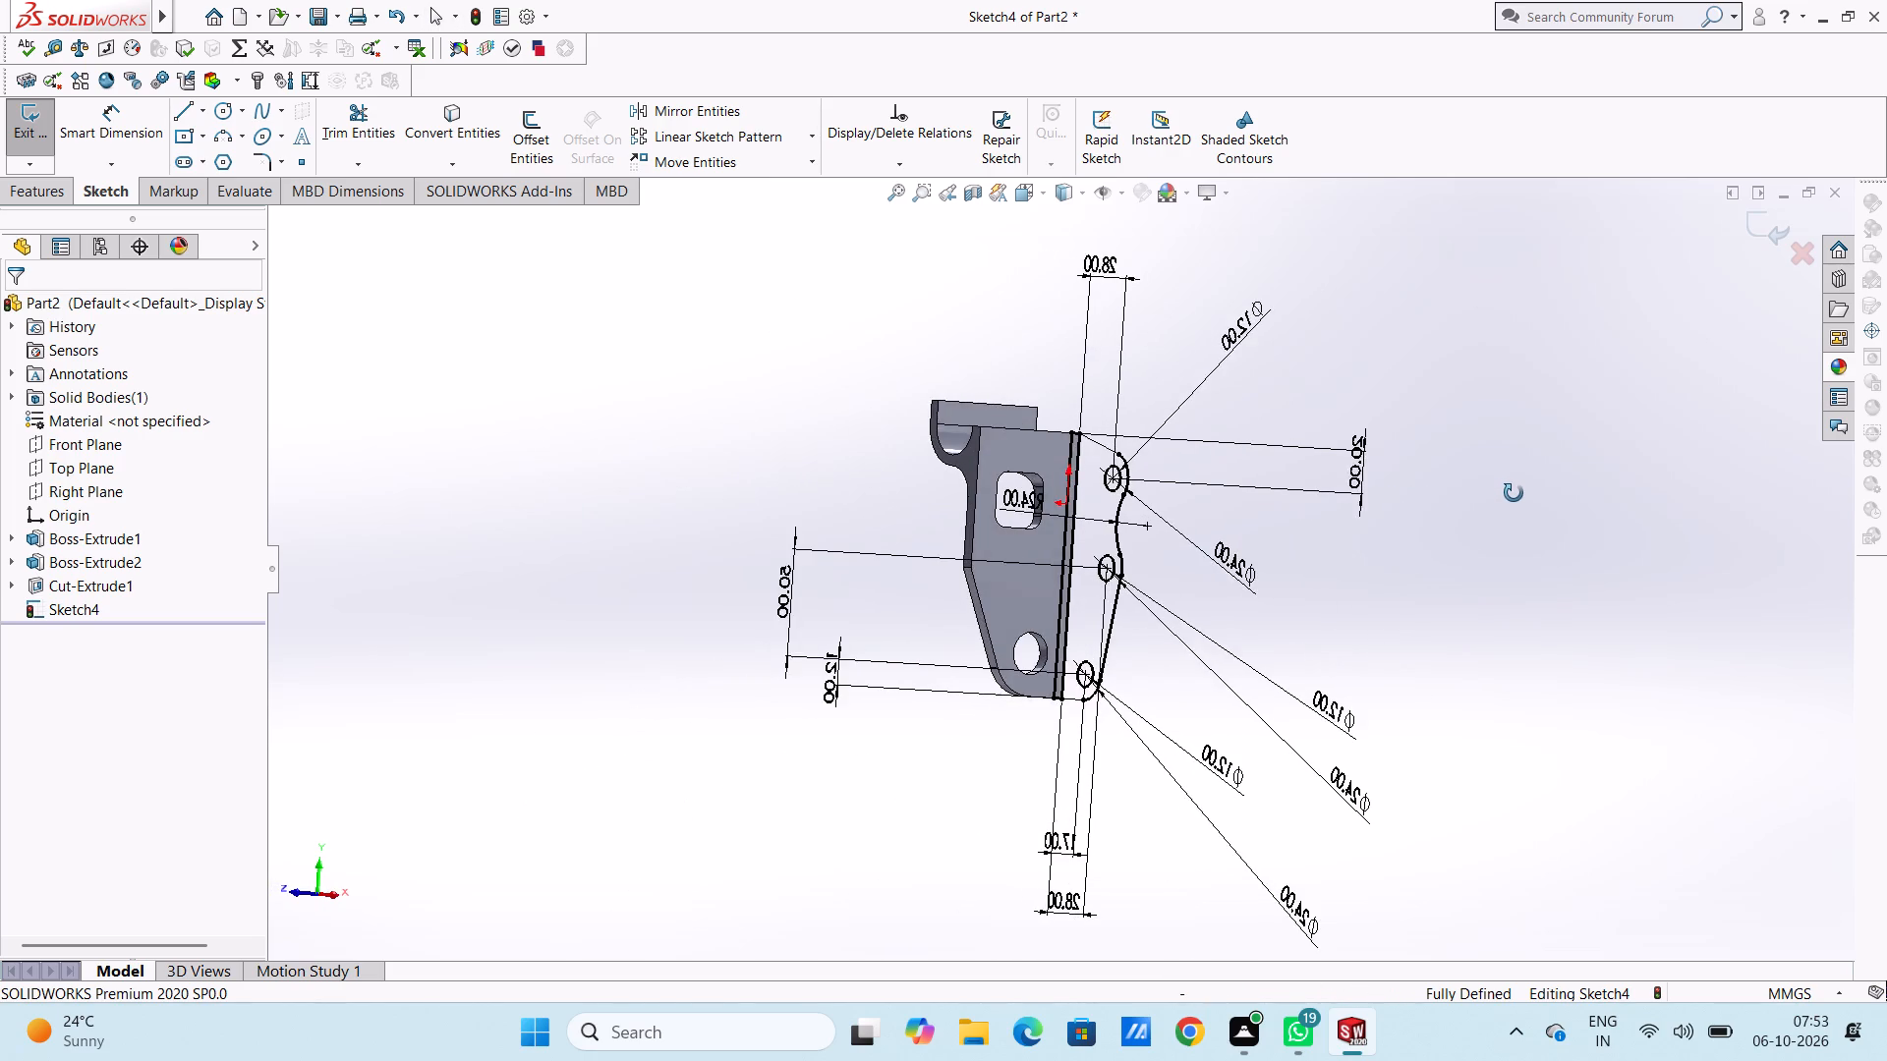
{"action": "middle_click_drag", "start_coordinate": [1514, 493], "coordinate": [1533, 513]}
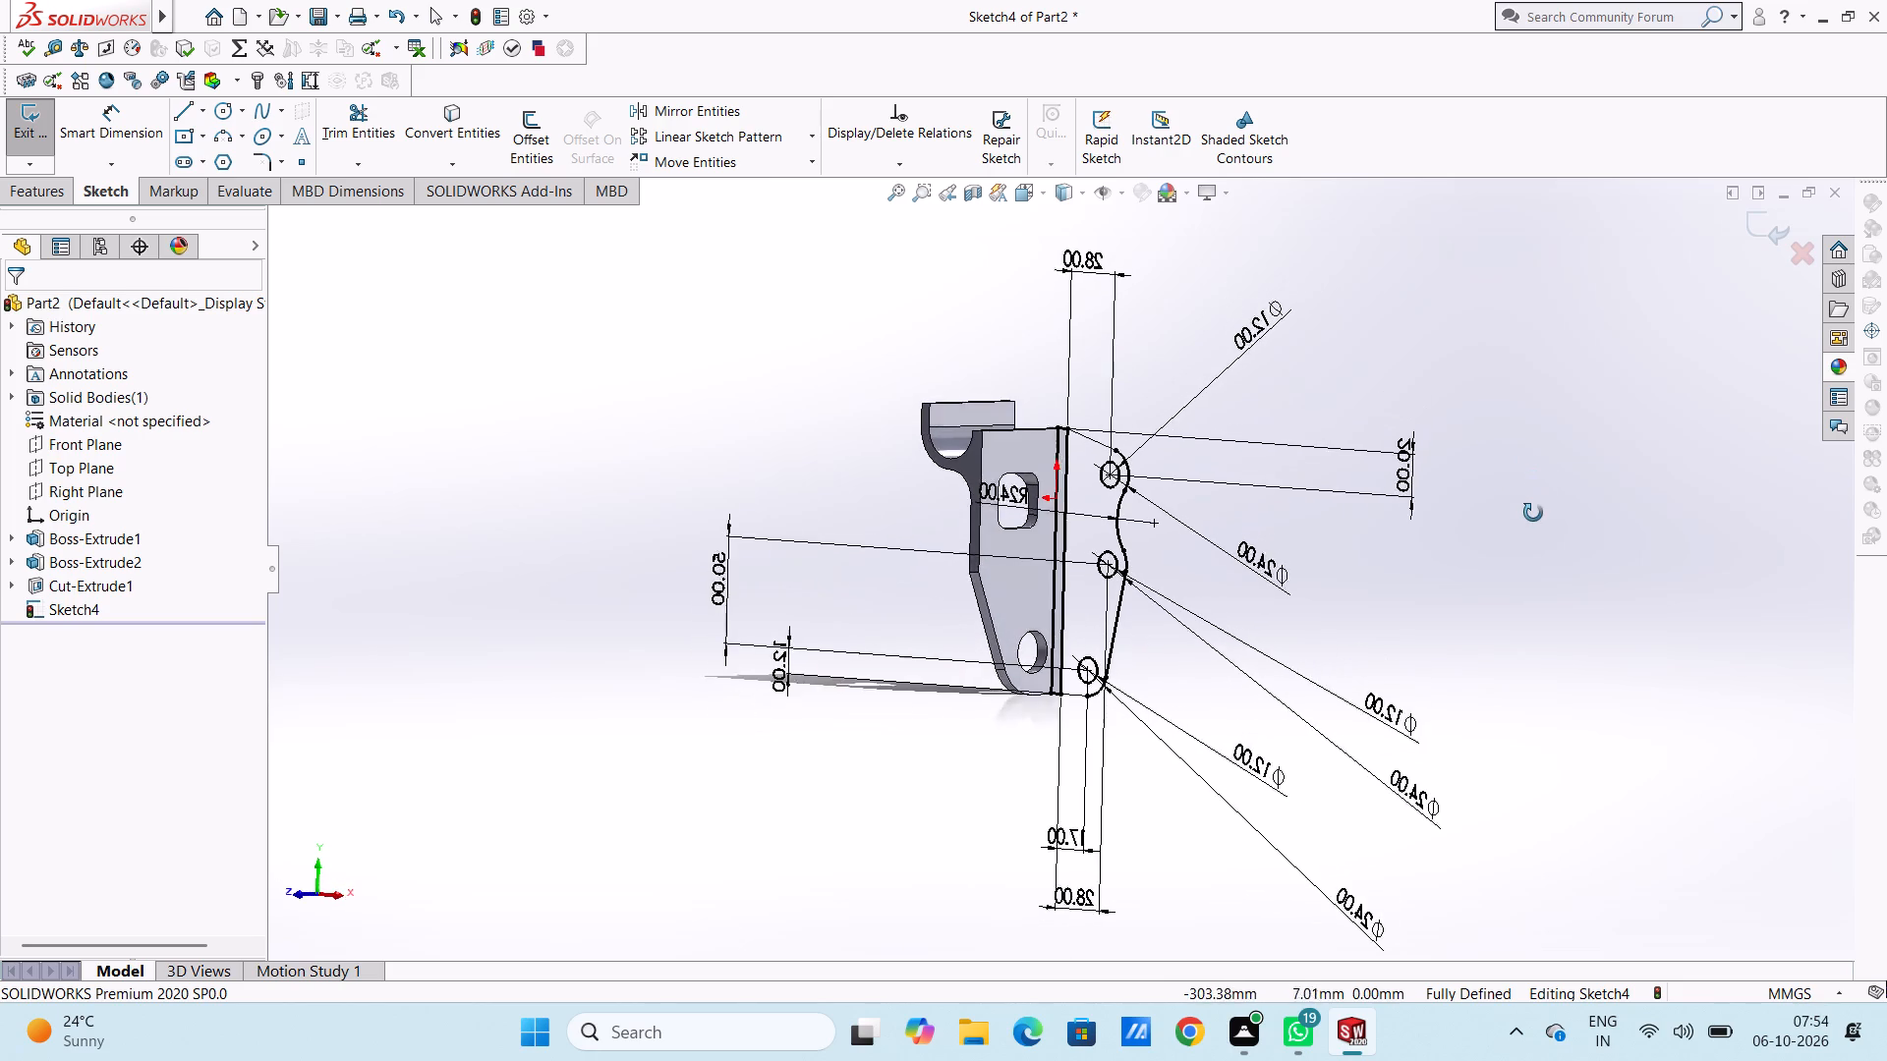
{"action": "middle_click_drag", "start_coordinate": [1533, 513], "coordinate": [1554, 501]}
{"action": "scroll", "coordinate": [1092, 524], "scroll_direction": "down", "scroll_amount": 4}
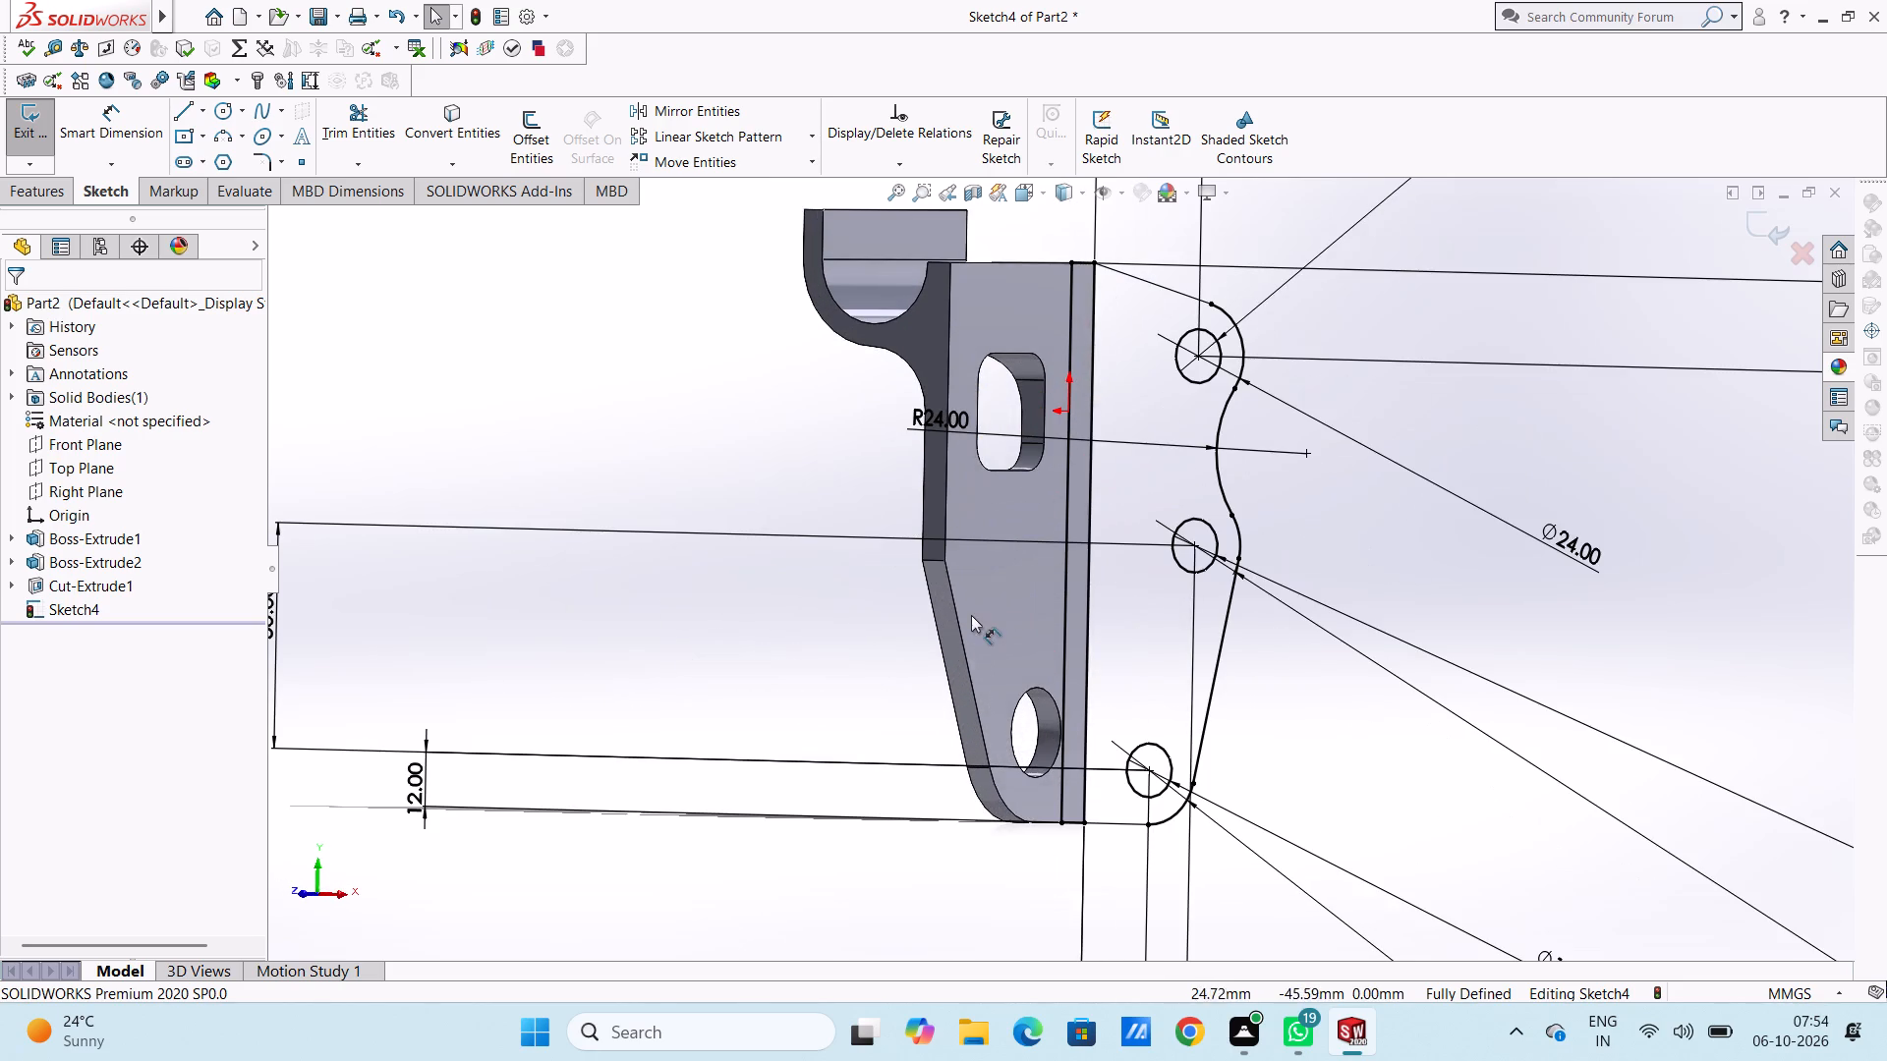
{"action": "middle_click_drag", "start_coordinate": [850, 597], "coordinate": [834, 593]}
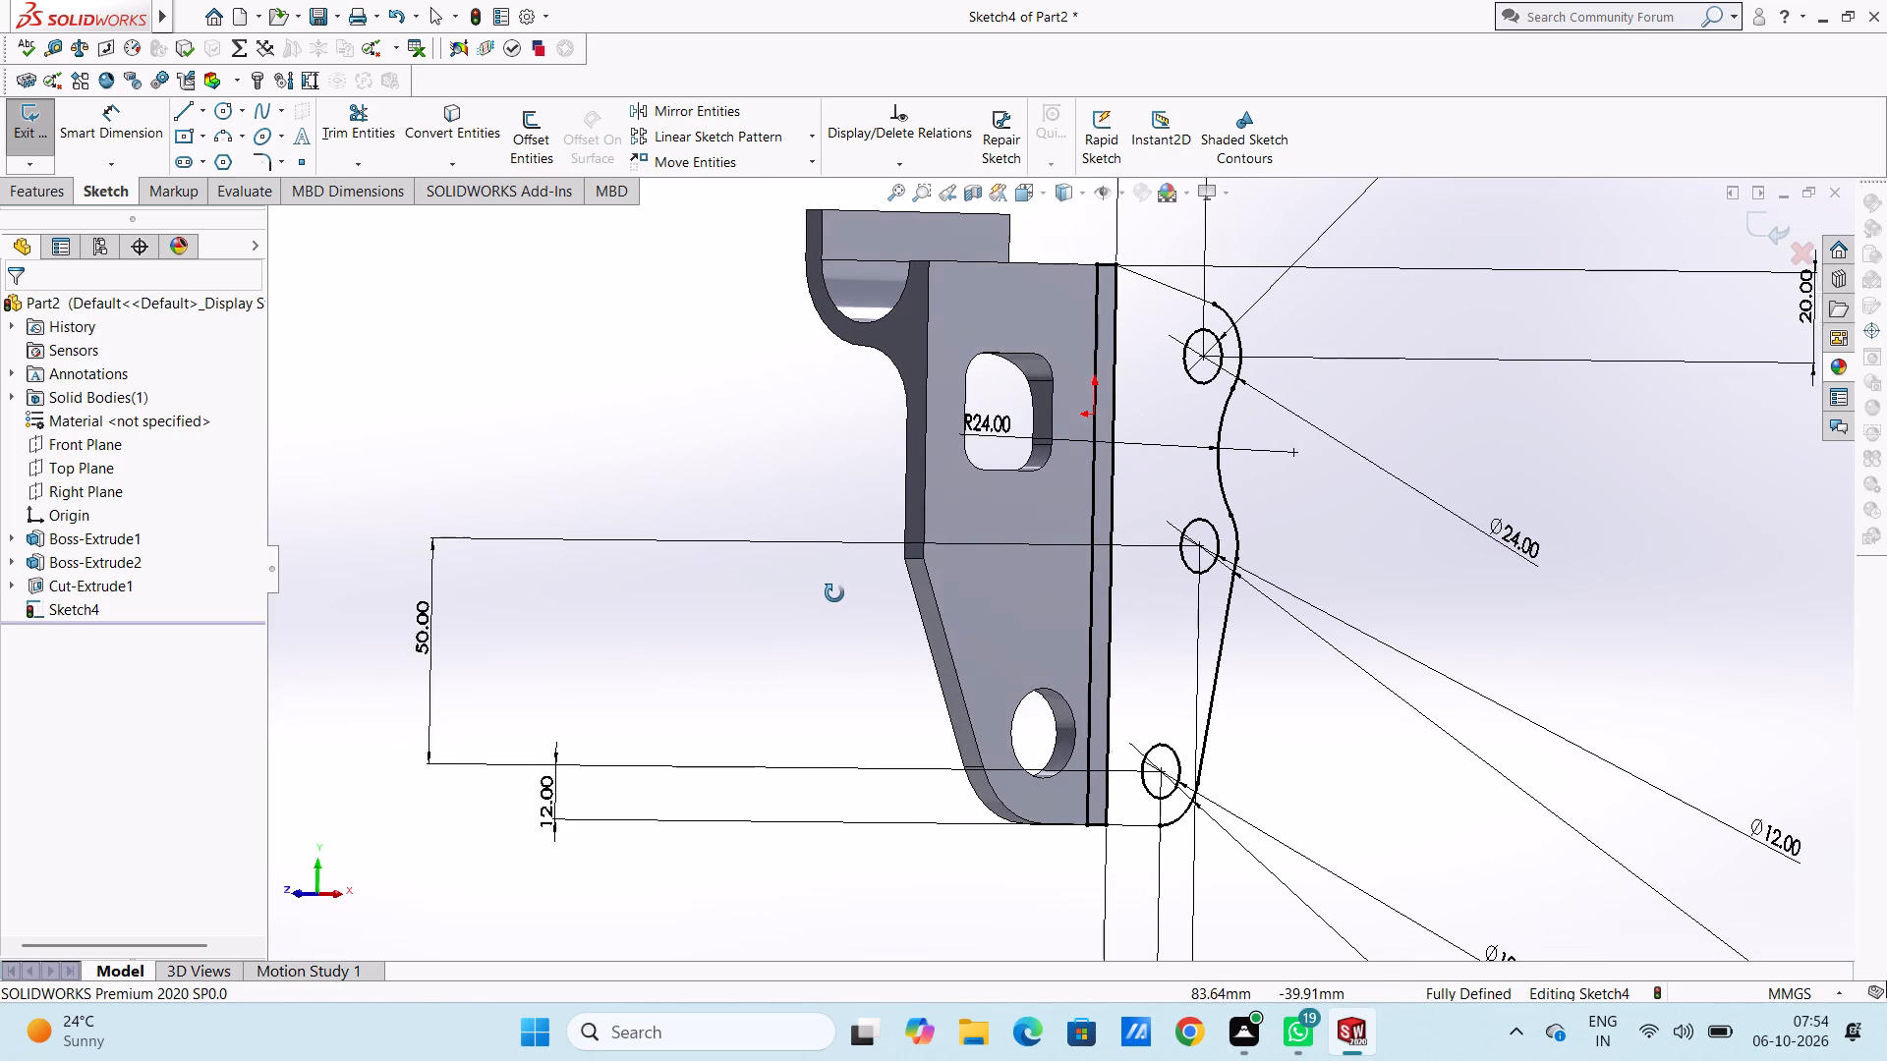
{"action": "middle_click_drag", "start_coordinate": [834, 593], "coordinate": [828, 612]}
{"action": "middle_click", "coordinate": [828, 612]}
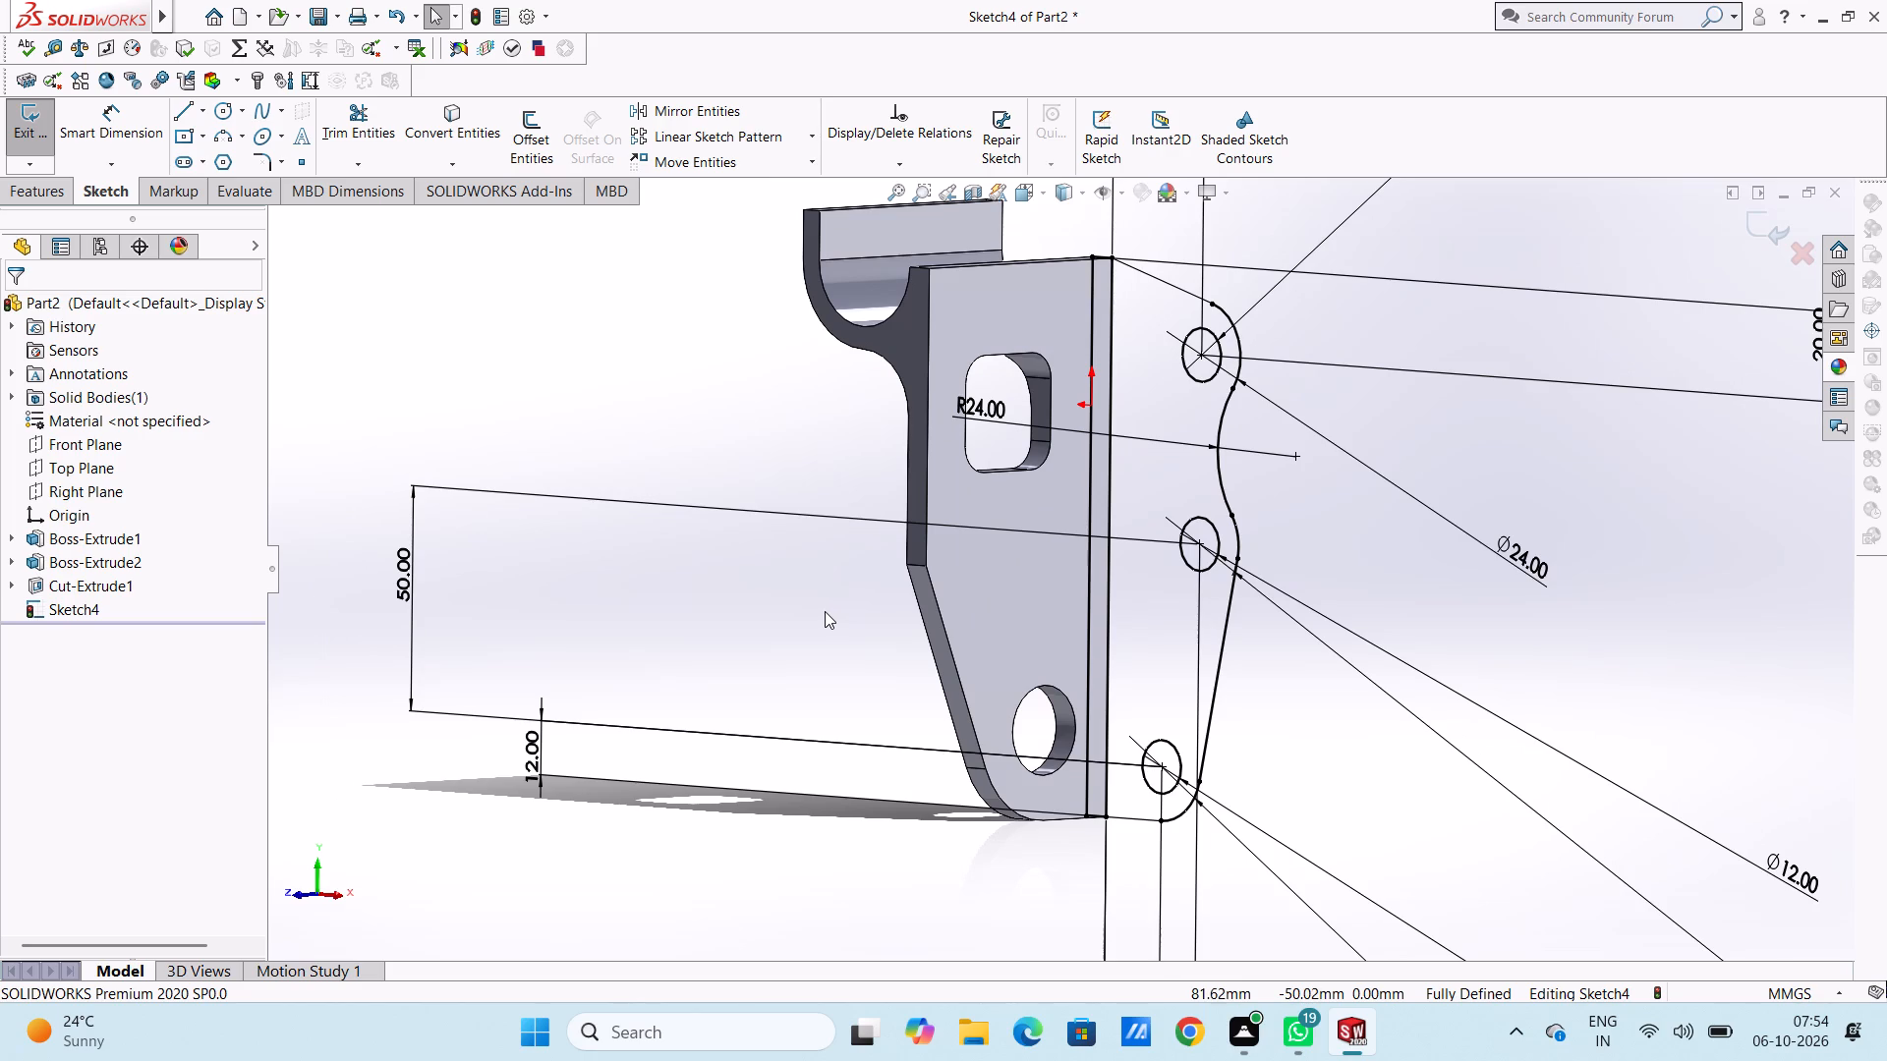
{"action": "scroll", "coordinate": [825, 611], "scroll_direction": "up", "scroll_amount": 2}
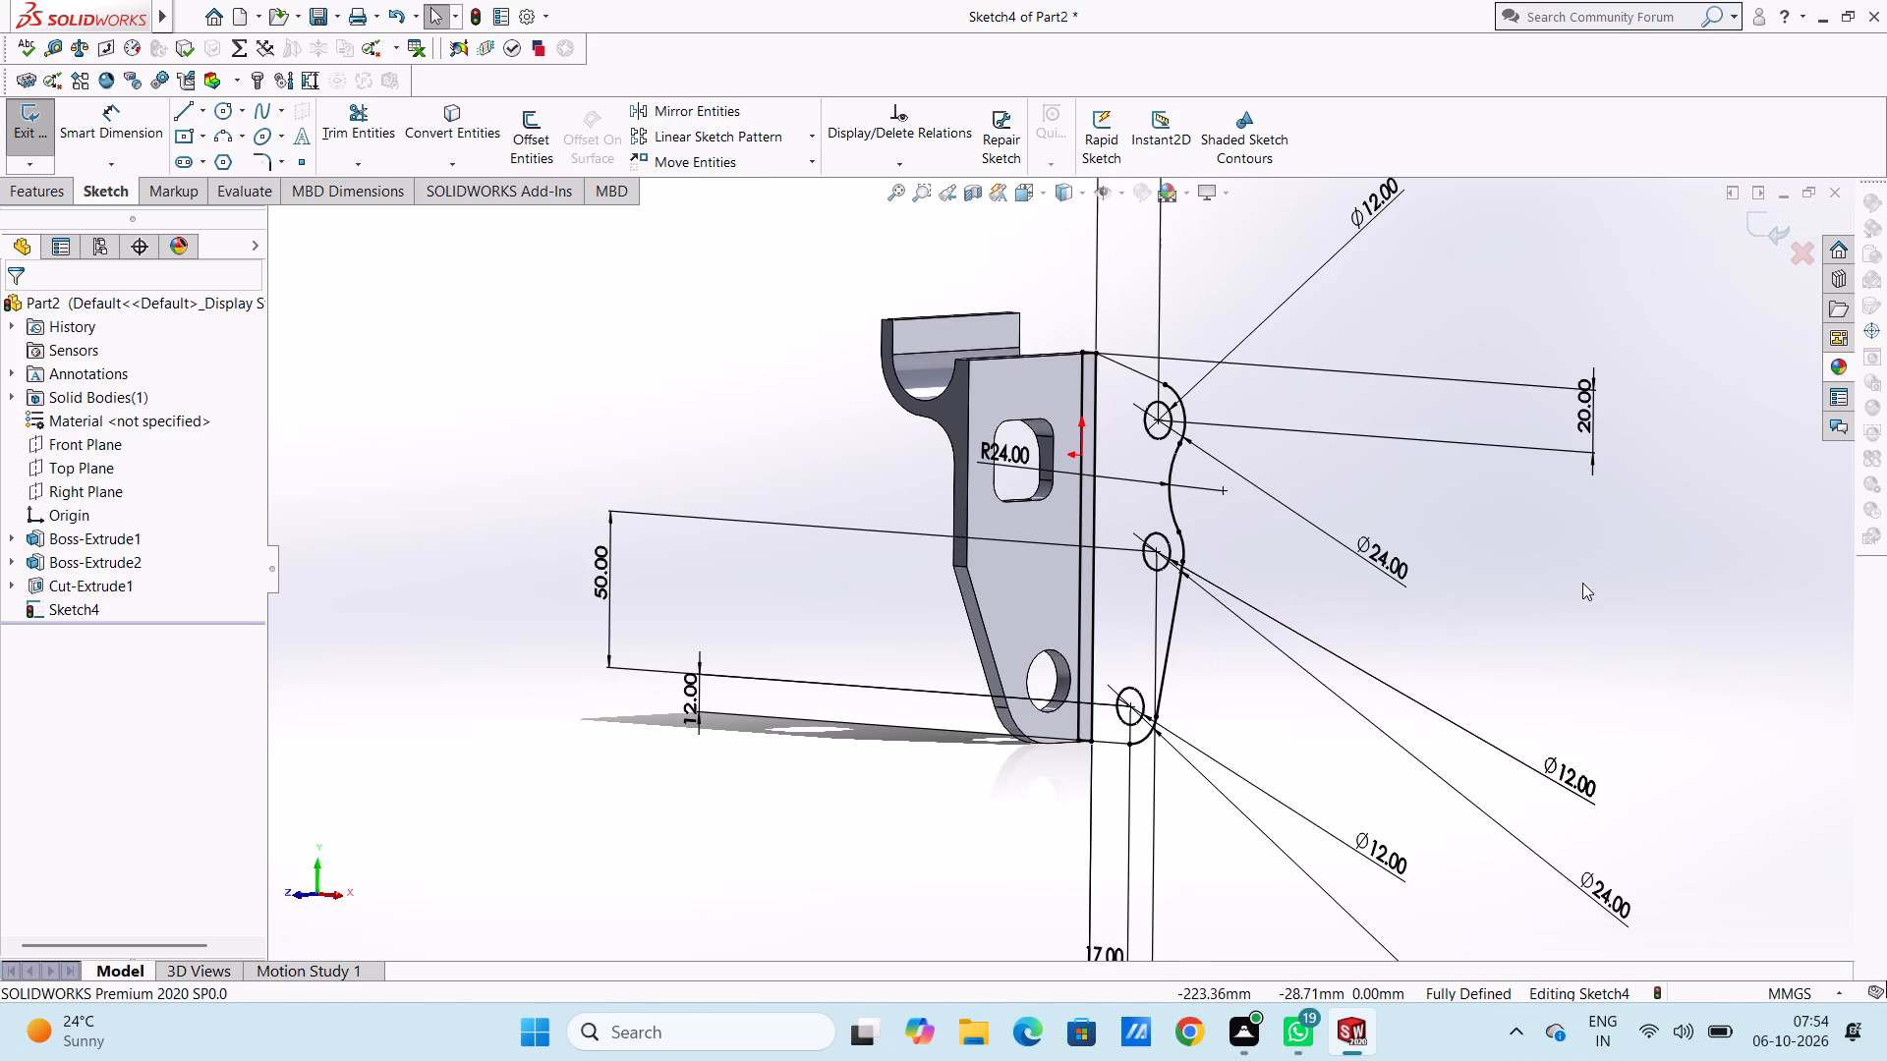
{"action": "middle_click_drag", "start_coordinate": [1582, 582], "coordinate": [1599, 550]}
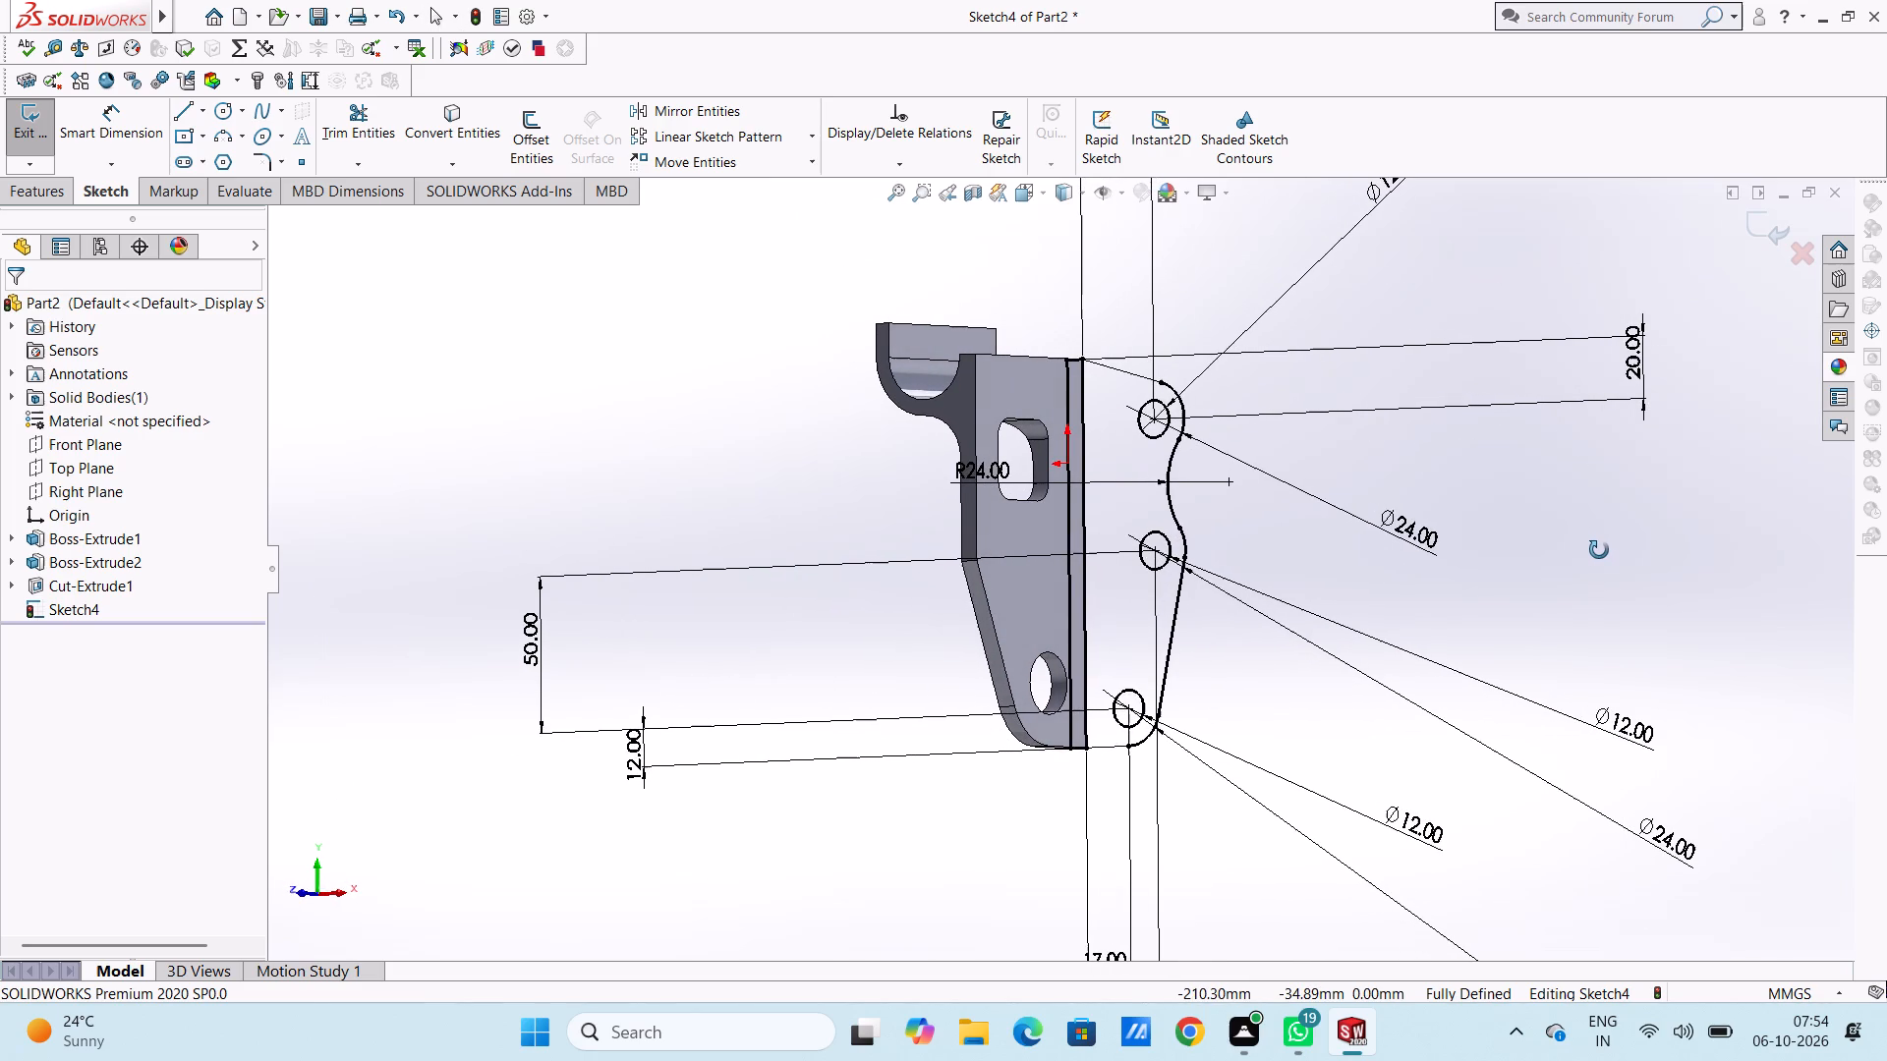
{"action": "middle_click_drag", "start_coordinate": [1599, 550], "coordinate": [1420, 577]}
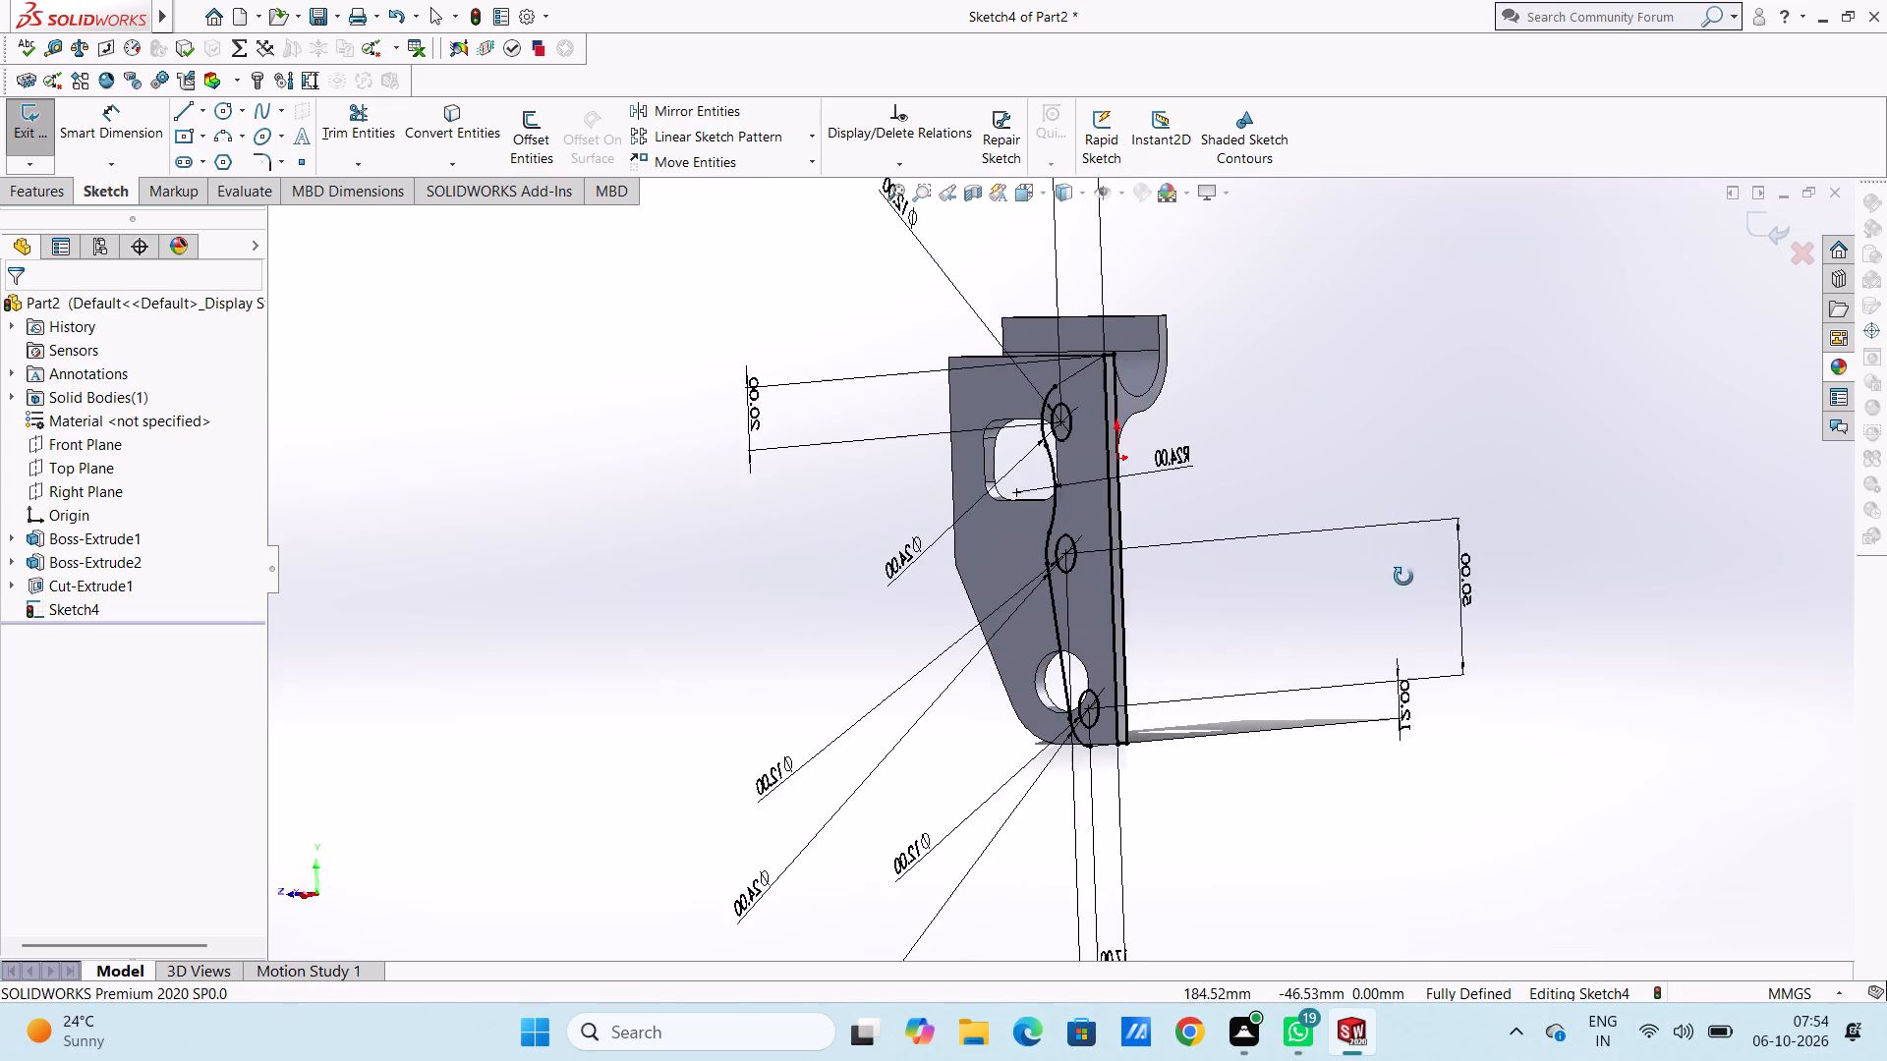
{"action": "middle_click", "coordinate": [1408, 577]}
{"action": "middle_click_drag", "start_coordinate": [1378, 577], "coordinate": [1366, 575]}
{"action": "middle_click_drag", "start_coordinate": [1307, 576], "coordinate": [1244, 587]}
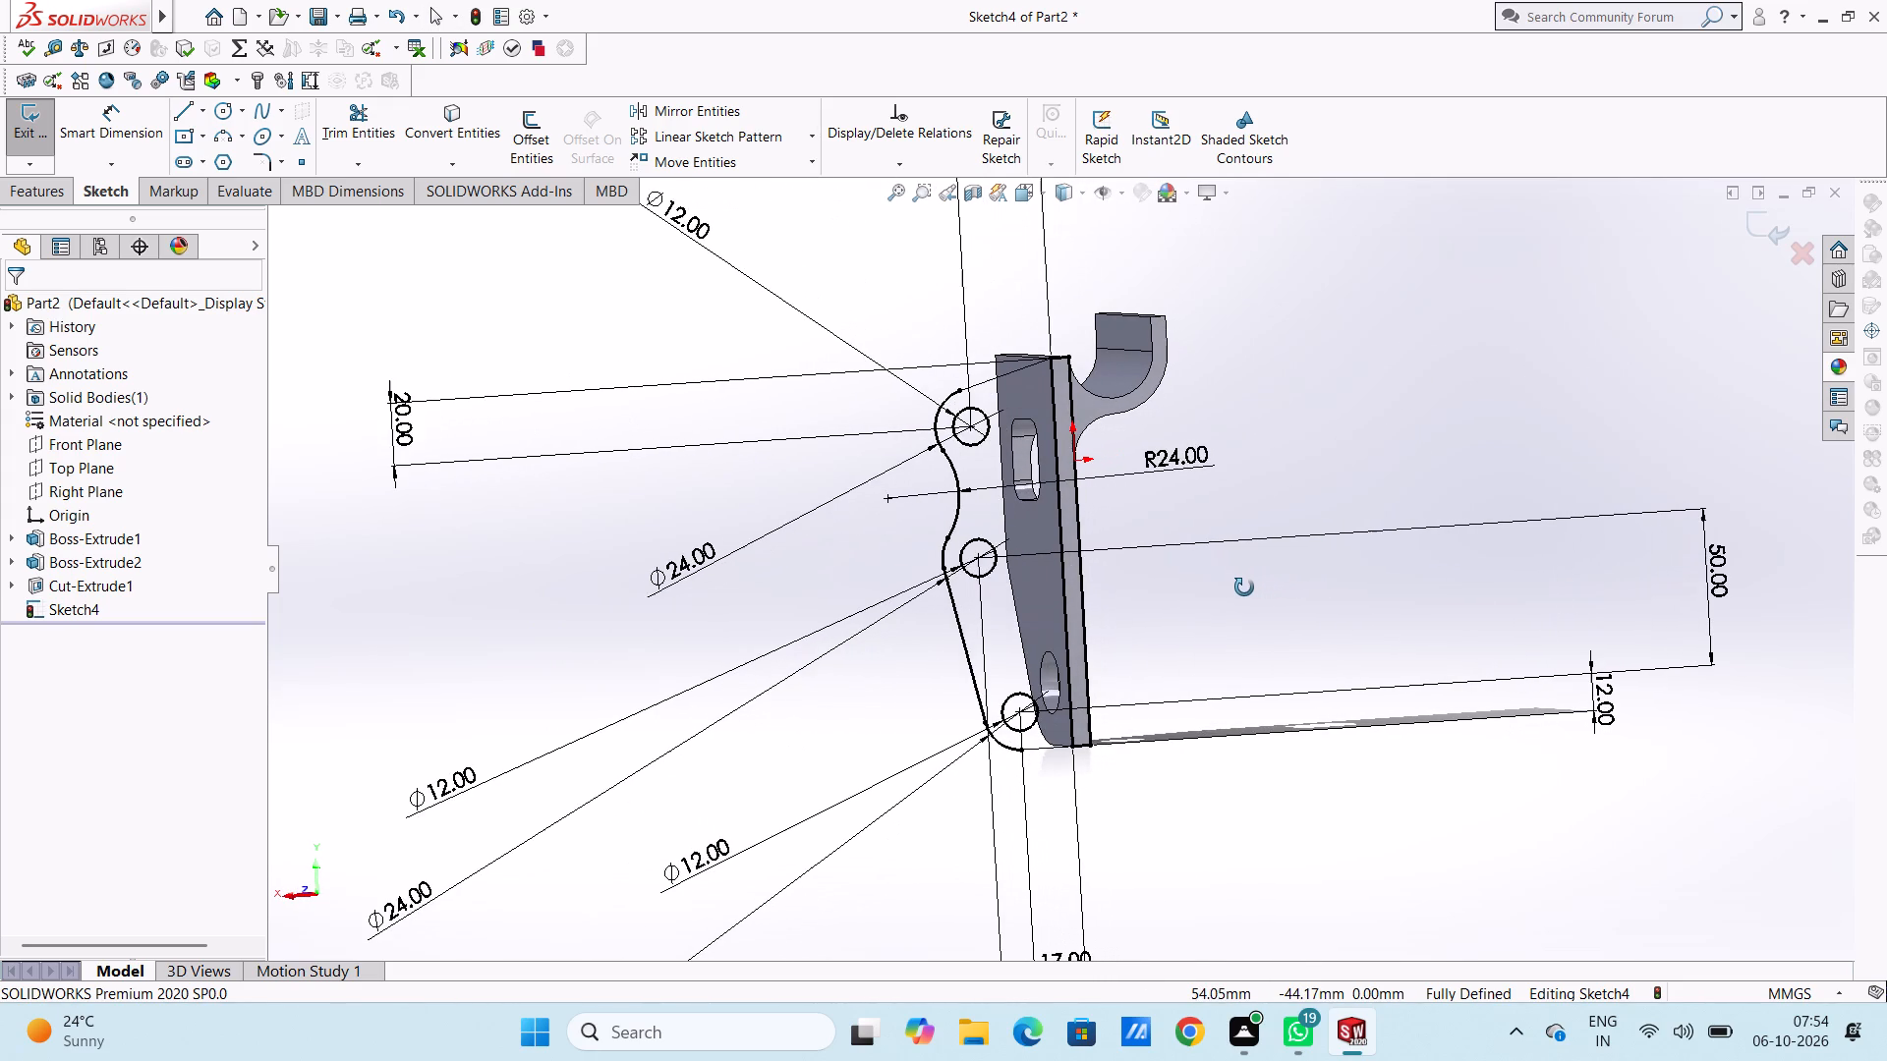
{"action": "middle_click_drag", "start_coordinate": [1244, 587], "coordinate": [1241, 587]}
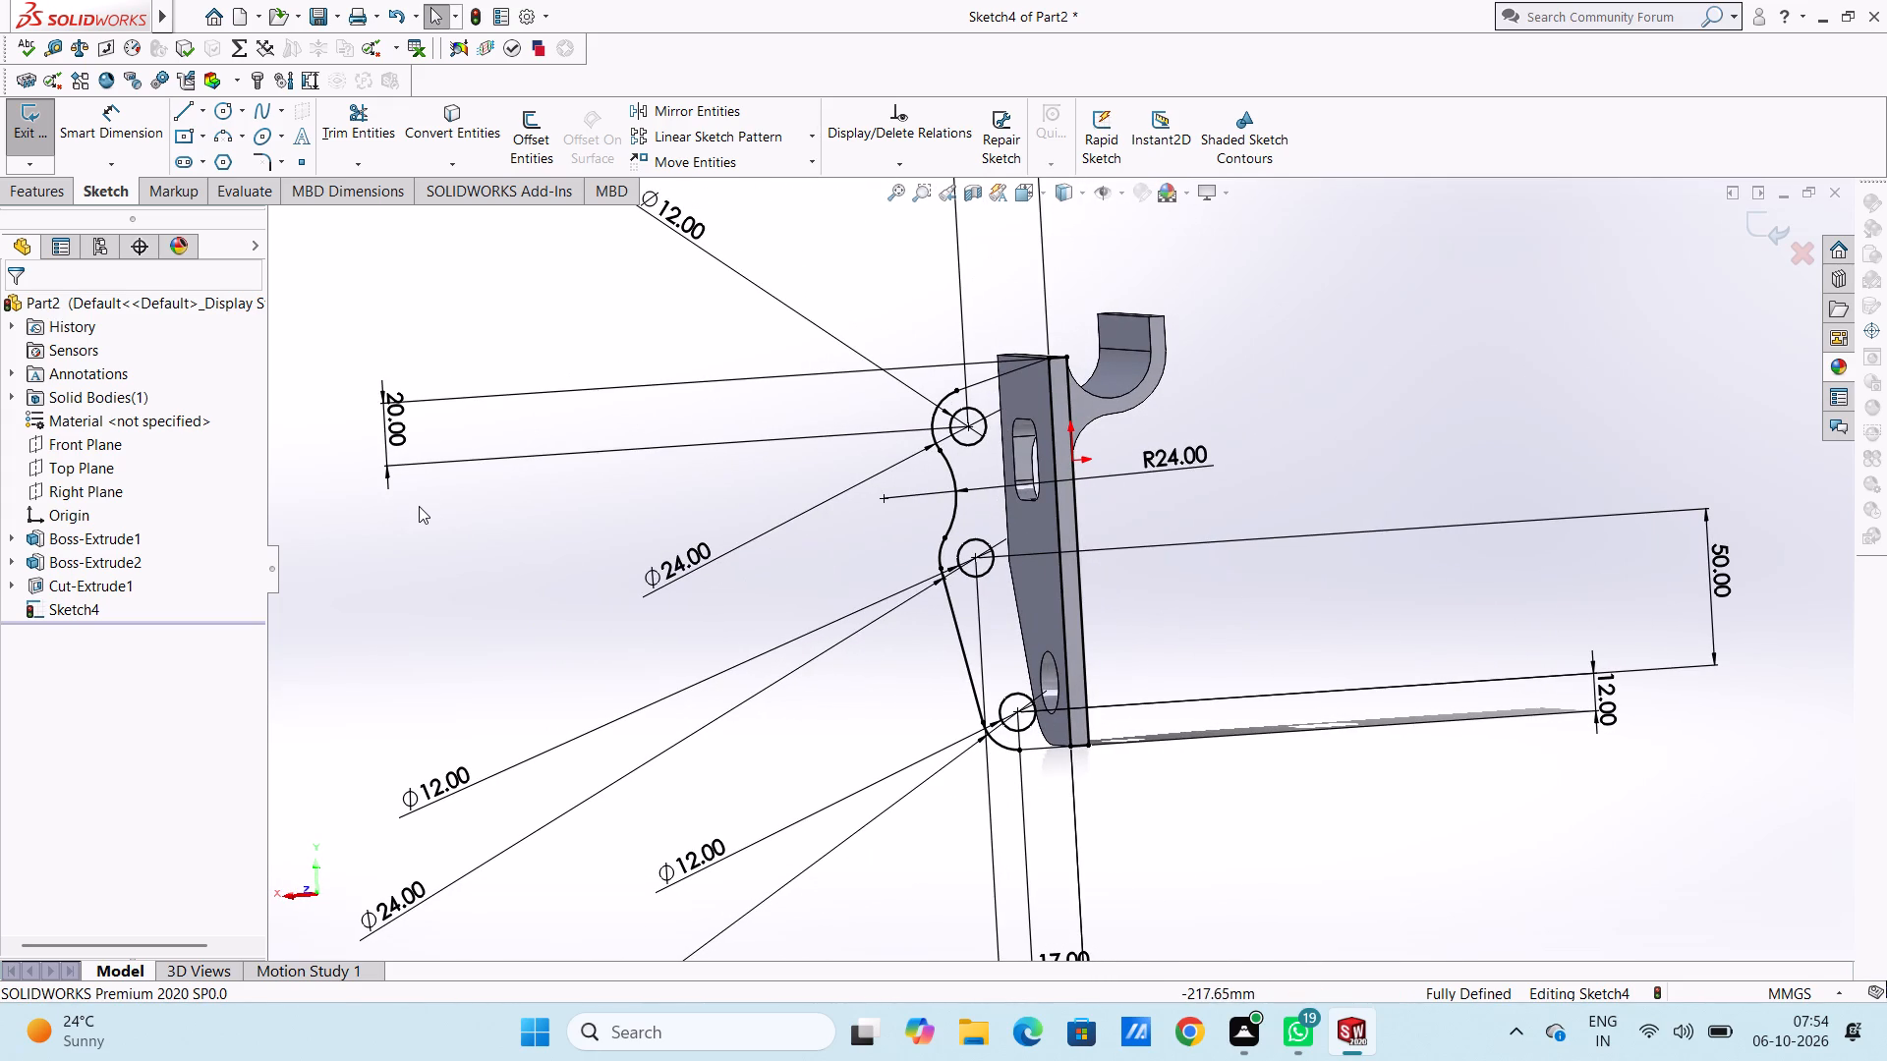
Set the vertical distance between the plate's top edge and the flange's top hole to 15 mm.
{"action": "scroll", "coordinate": [420, 506], "scroll_direction": "up", "scroll_amount": 2}
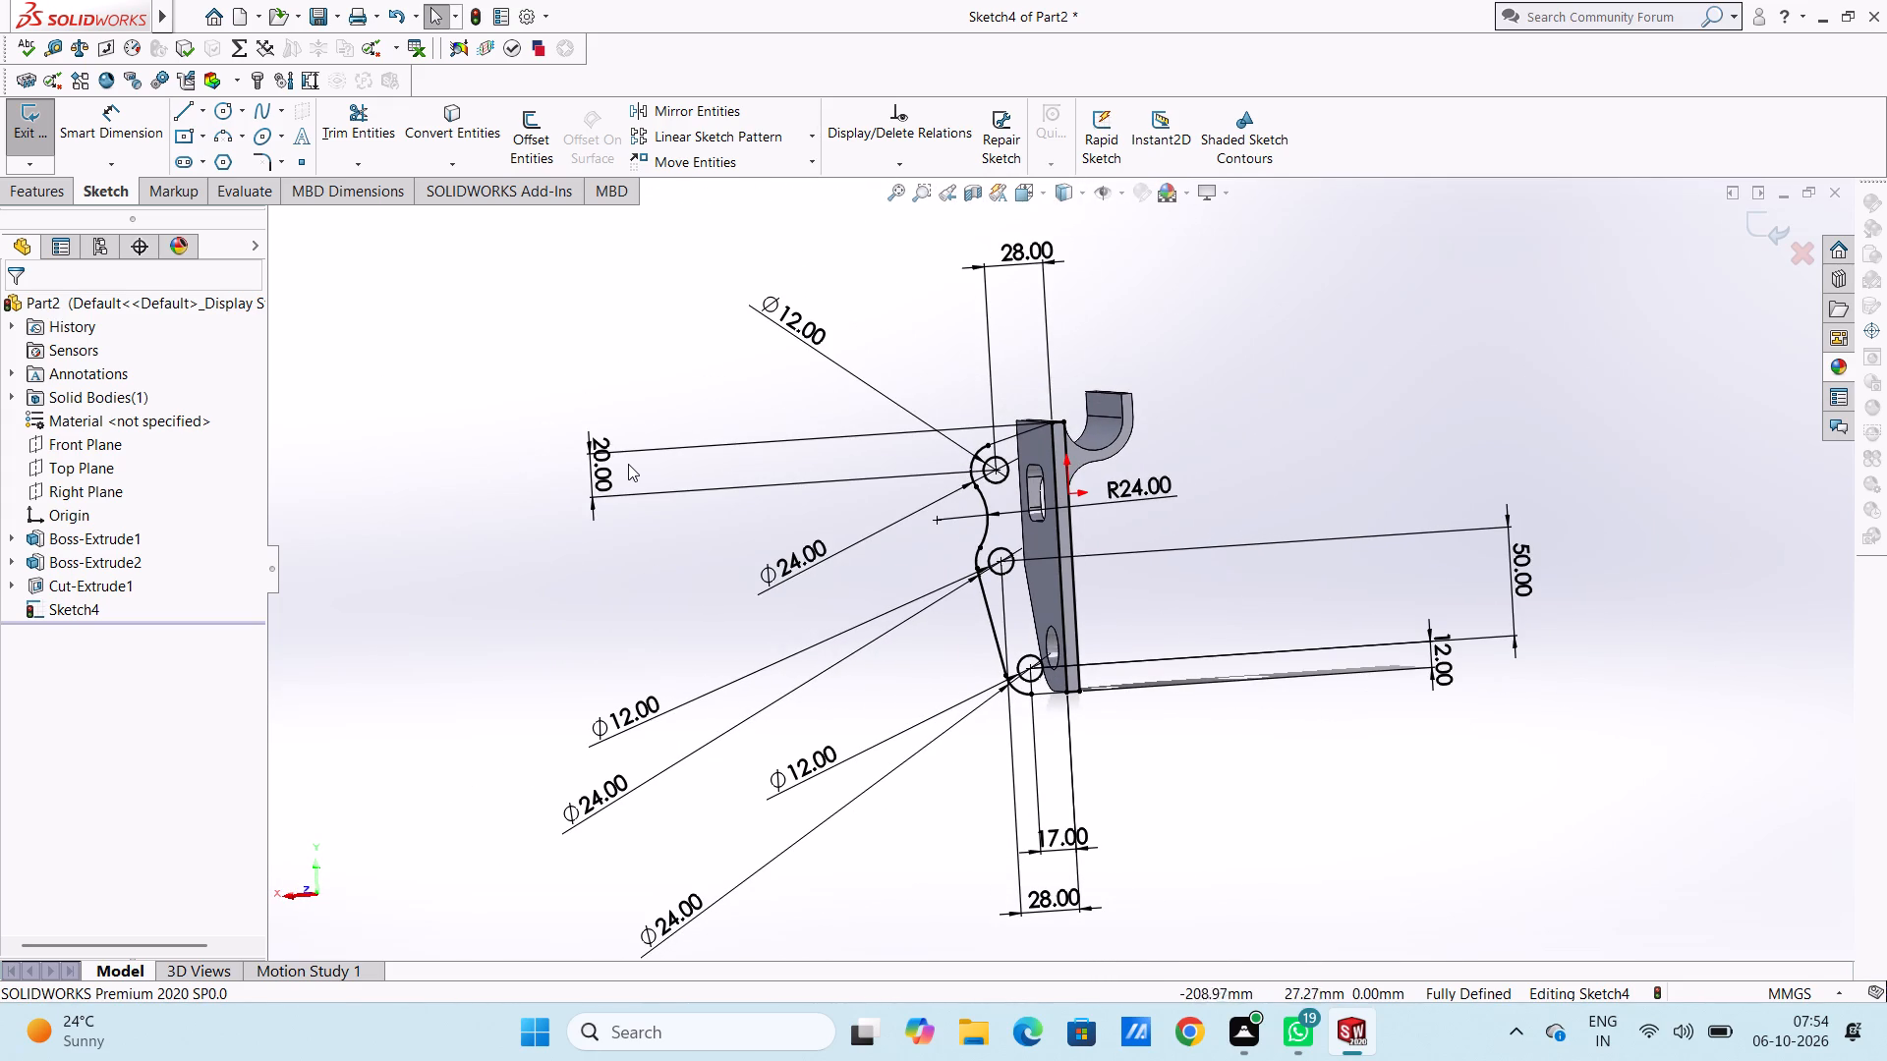
{"action": "double_click", "coordinate": [600, 464]}
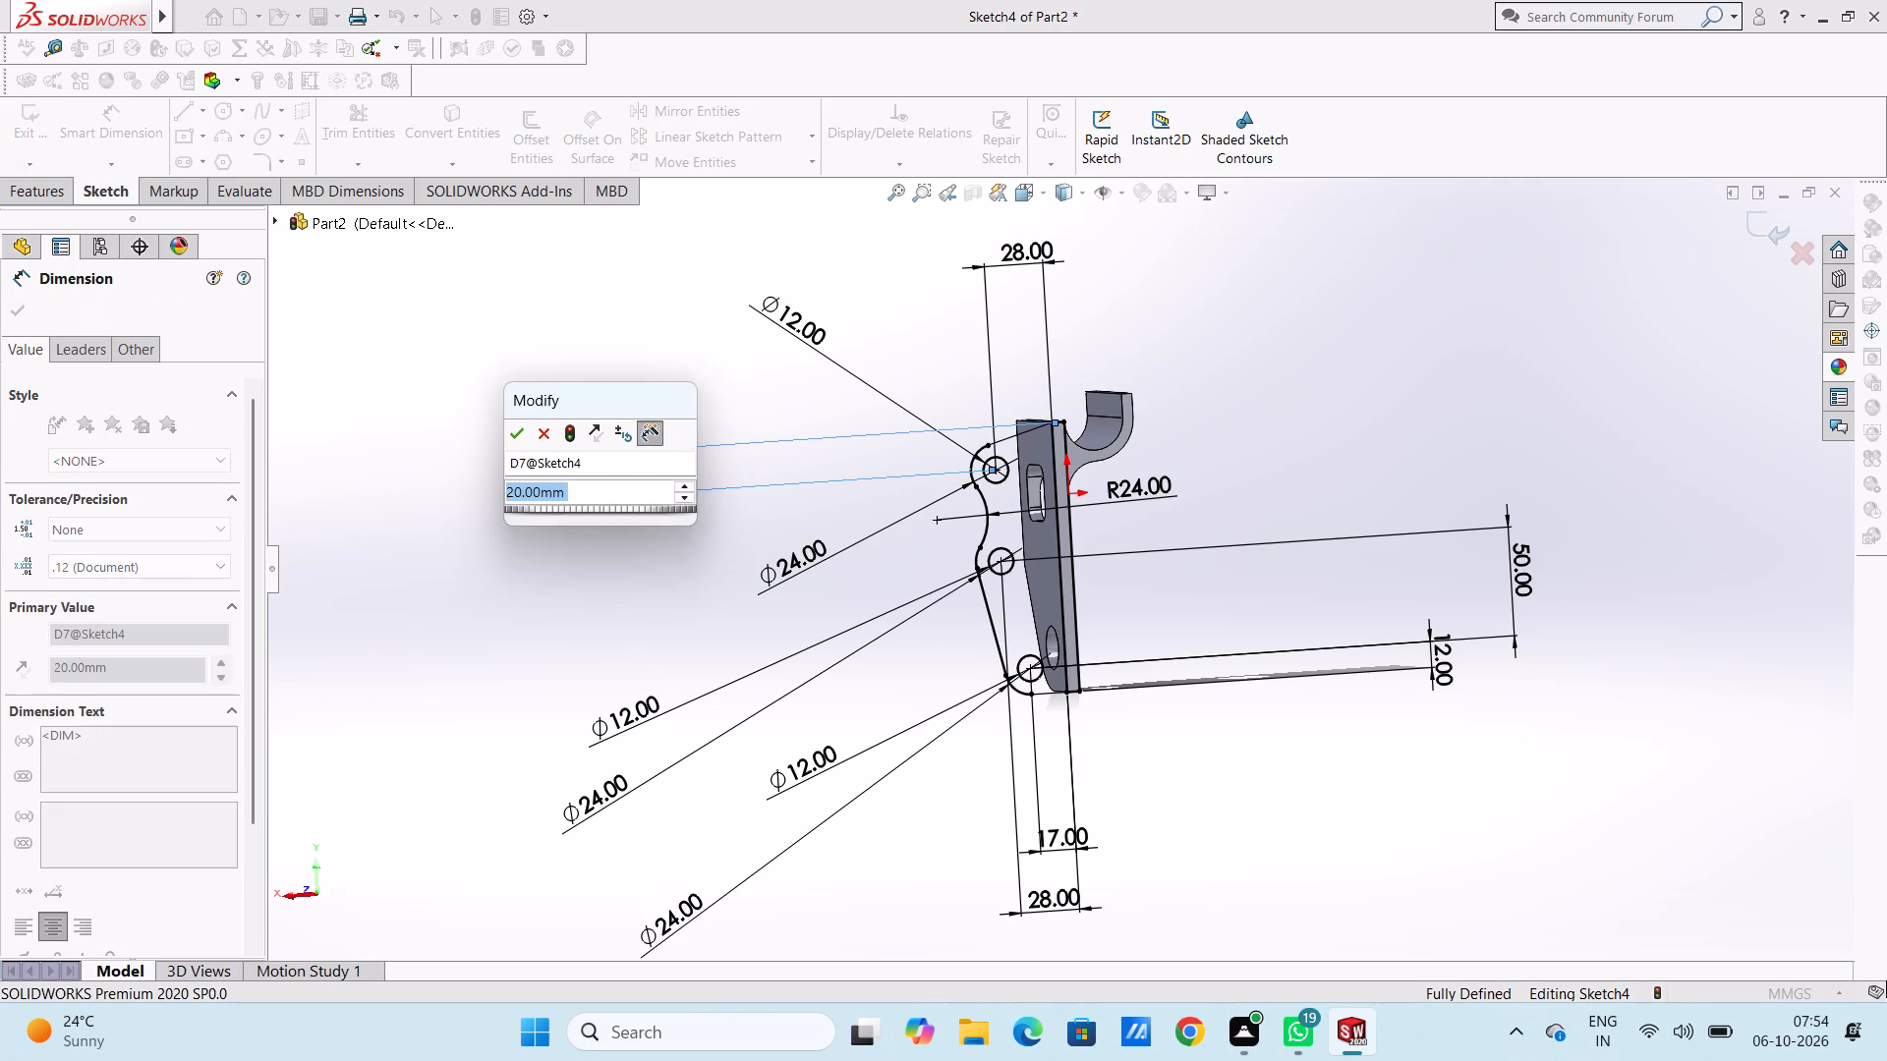
{"action": "type", "text": "15"}
{"action": "key", "text": "Return"}
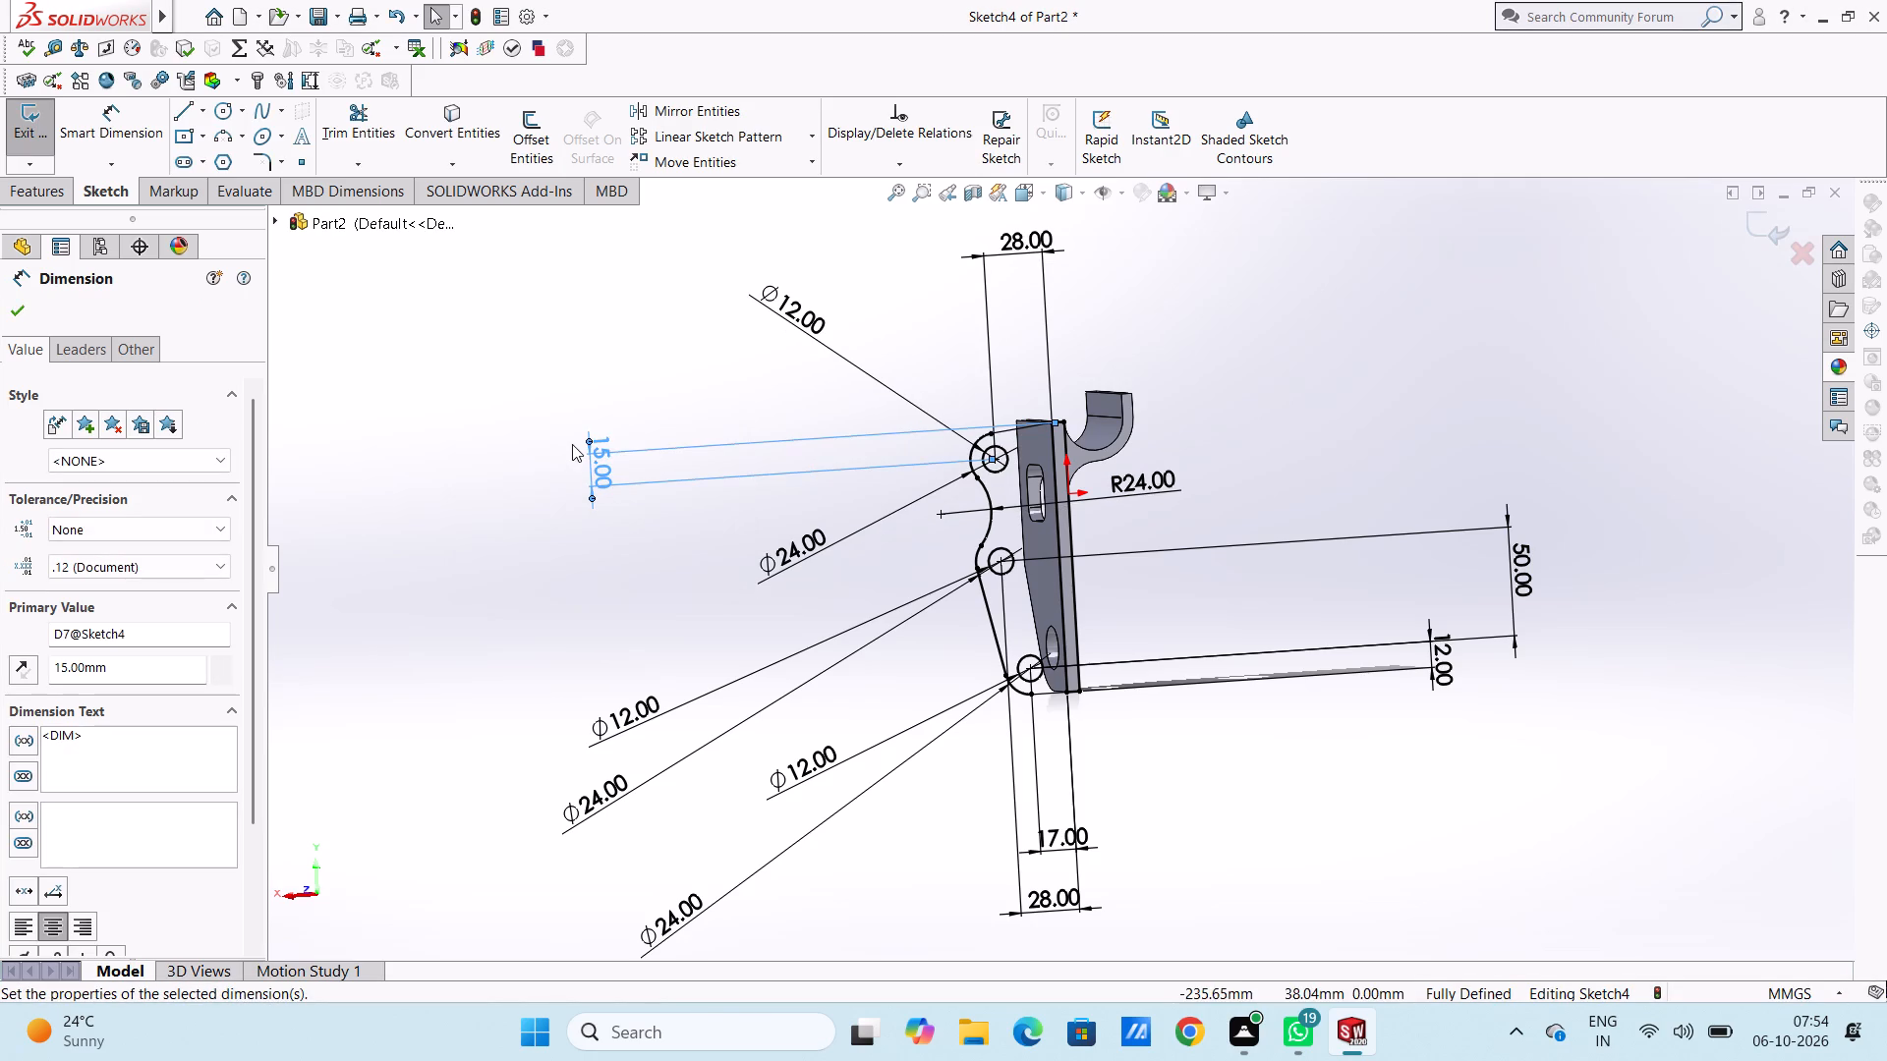
{"action": "left_click", "coordinate": [490, 419]}
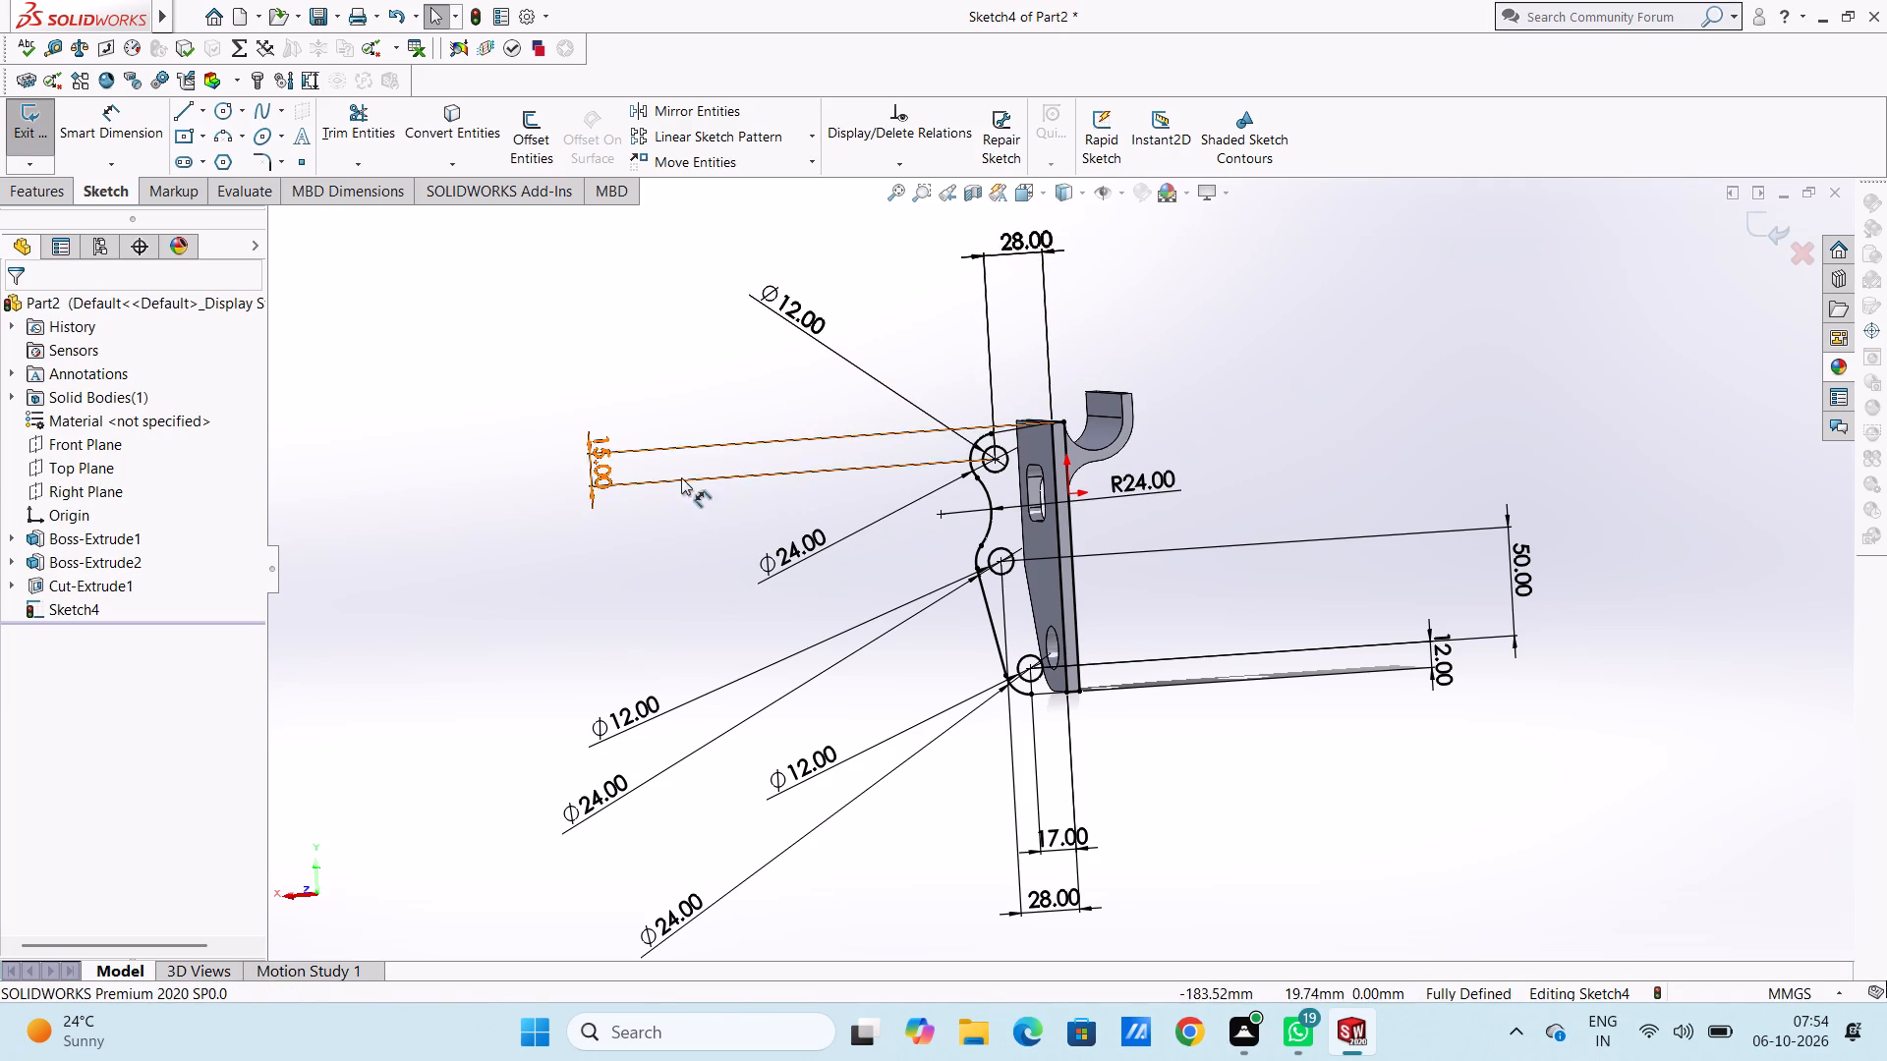
Extrude both regions of the flange sketch 6 mm blind in the reversed direction, merged with the plate.
{"action": "middle_click_drag", "start_coordinate": [682, 478], "coordinate": [740, 439]}
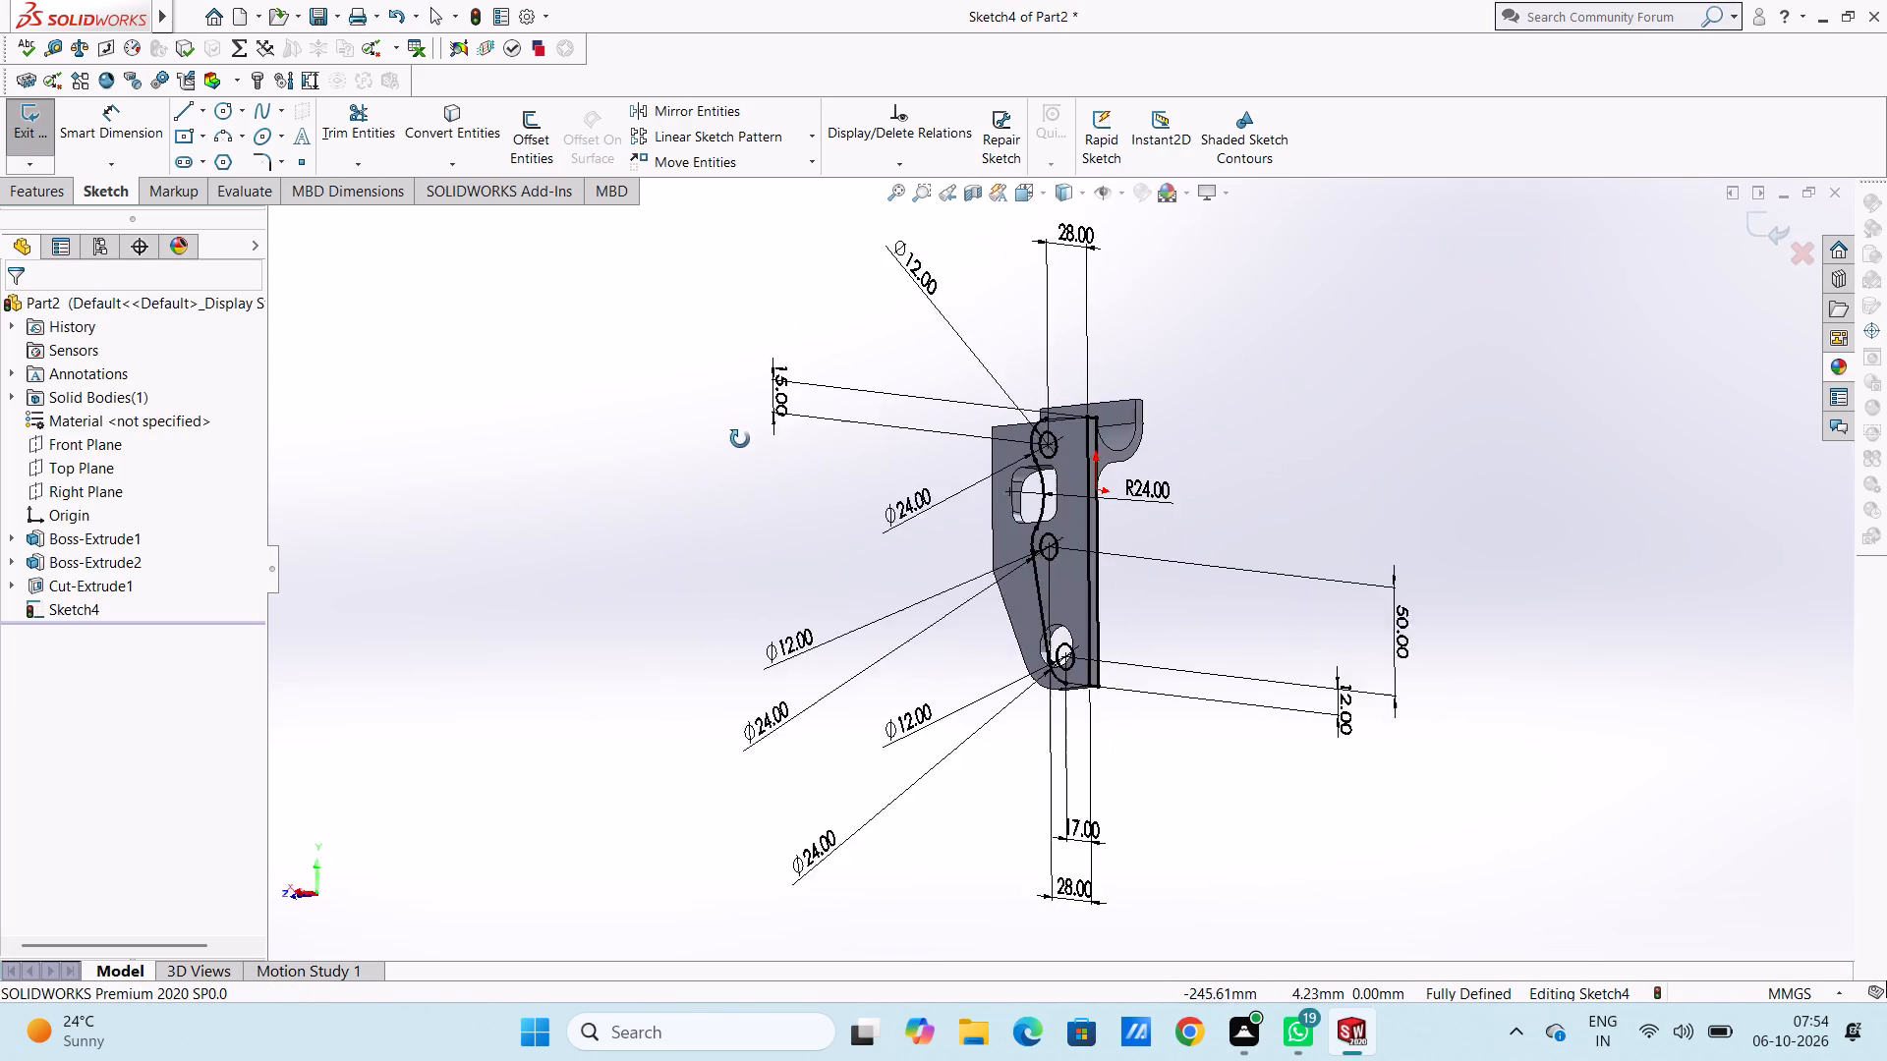
{"action": "middle_click_drag", "start_coordinate": [740, 439], "coordinate": [920, 546]}
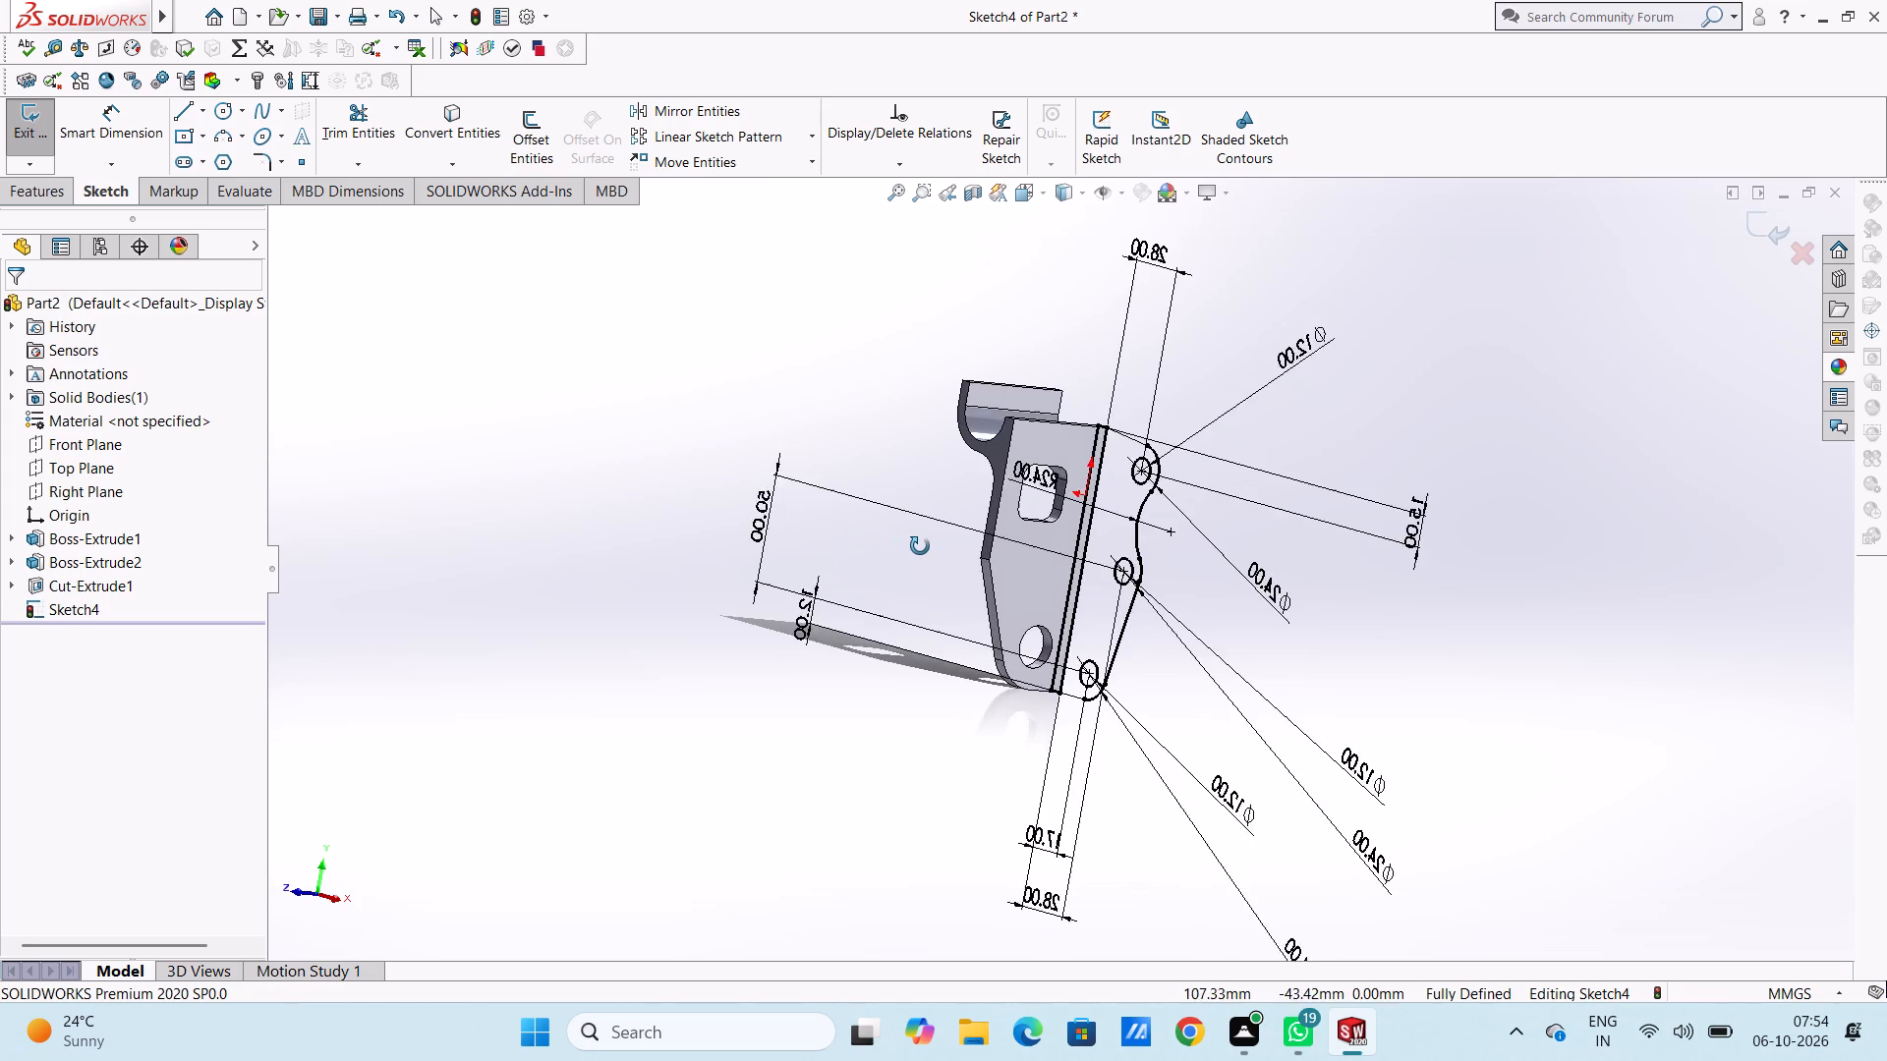
{"action": "middle_click_drag", "start_coordinate": [920, 546], "coordinate": [664, 457]}
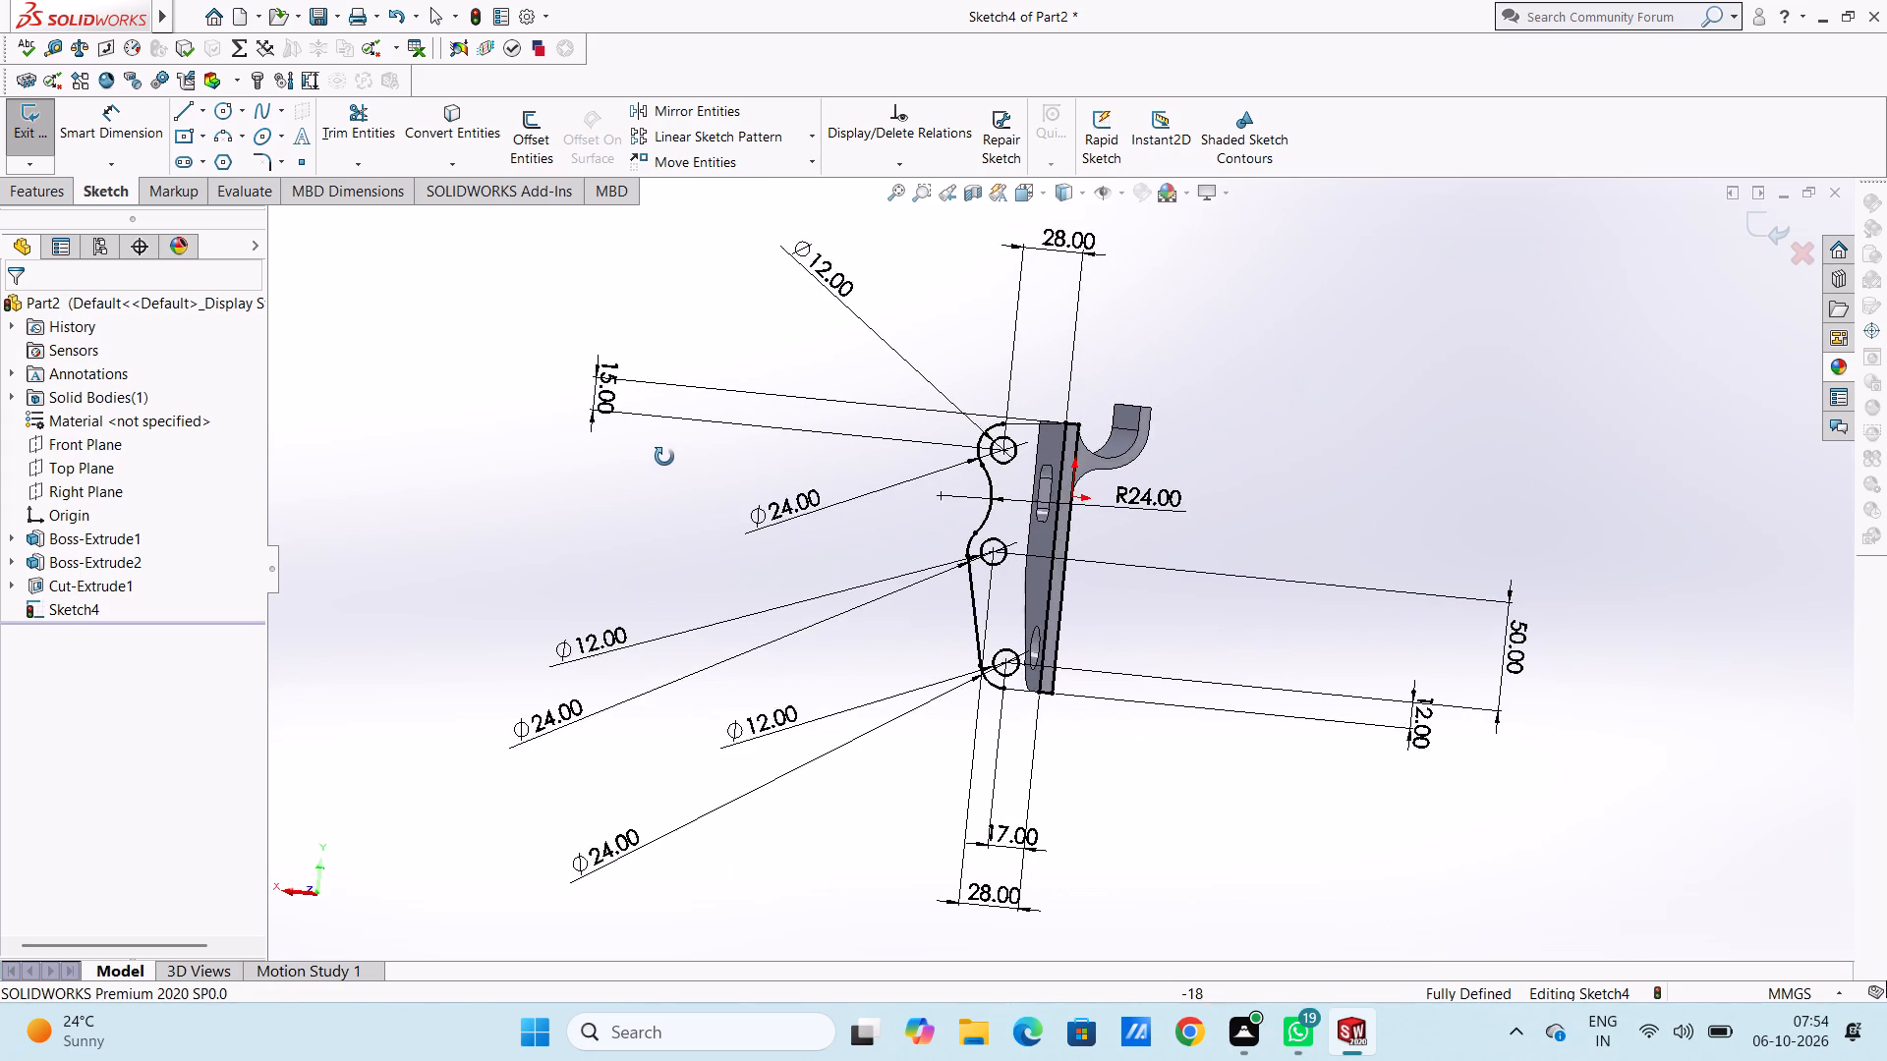
{"action": "middle_click_drag", "start_coordinate": [664, 457], "coordinate": [893, 542]}
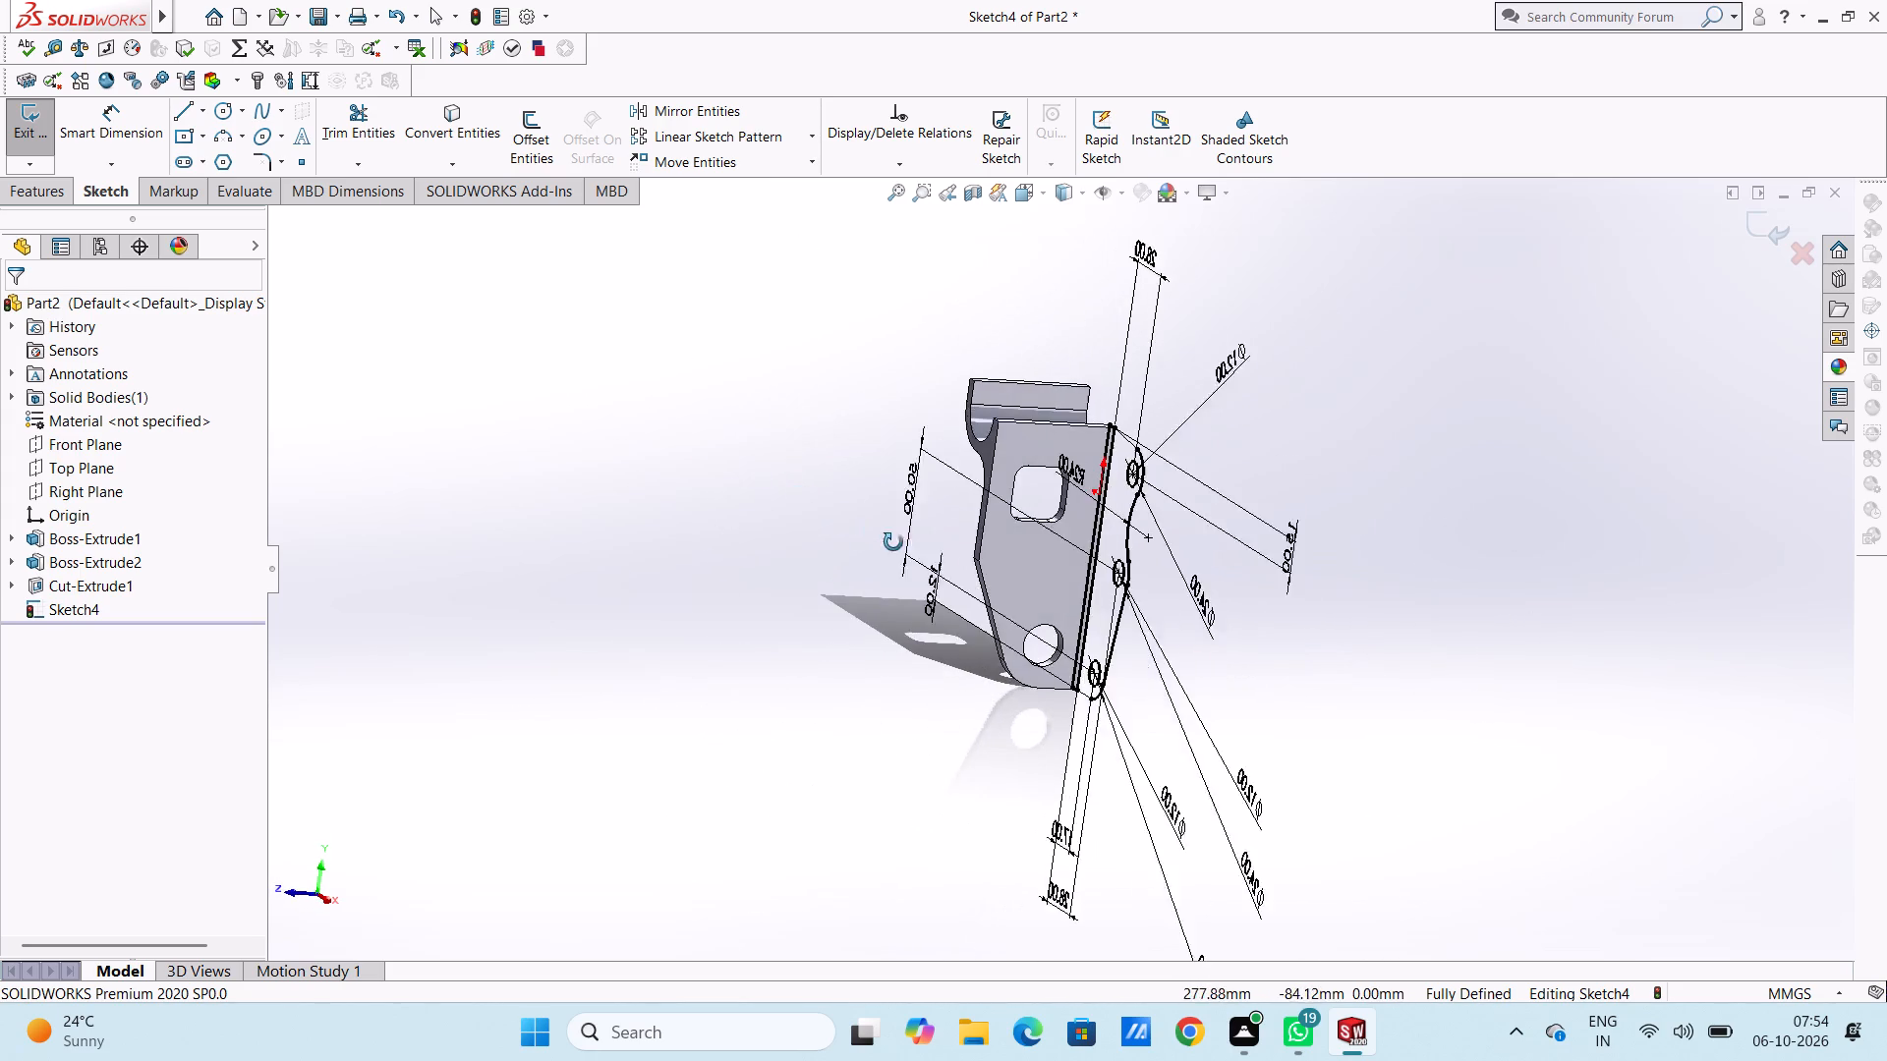
{"action": "middle_click_drag", "start_coordinate": [893, 542], "coordinate": [909, 551]}
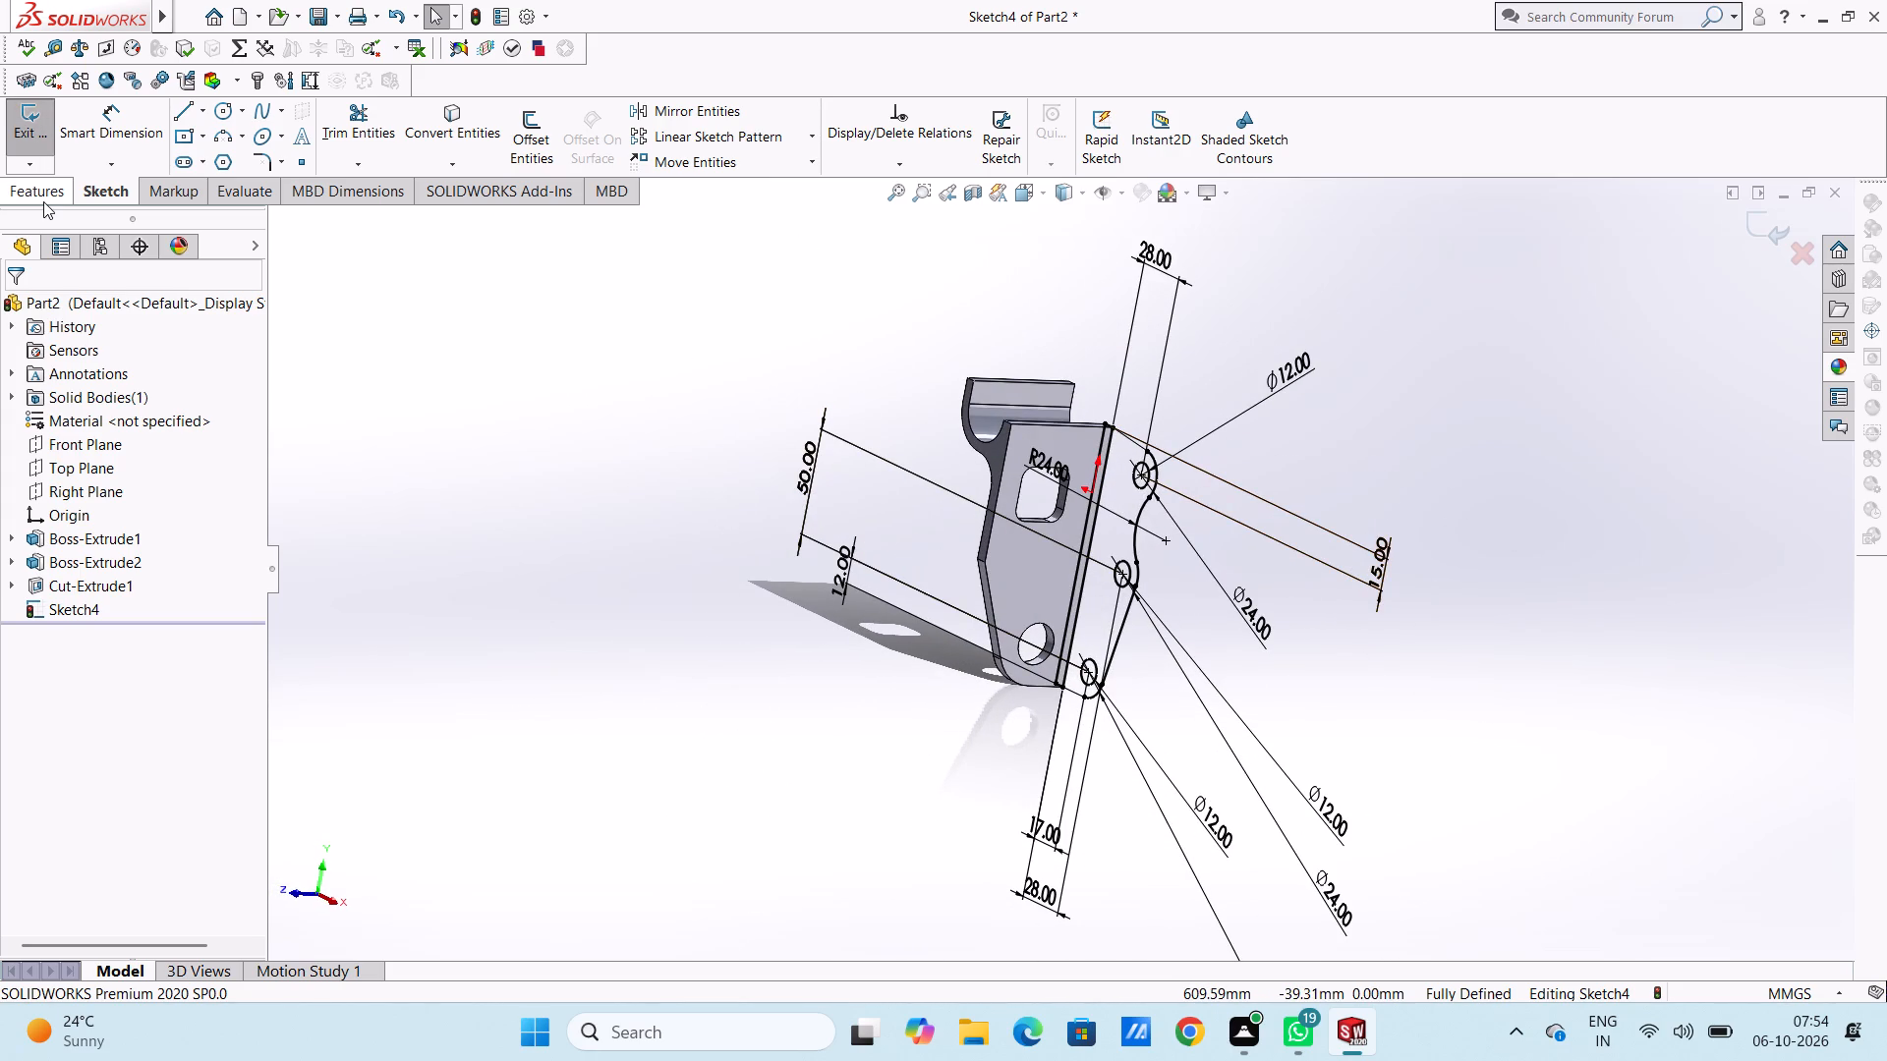
{"action": "left_click", "coordinate": [45, 190]}
{"action": "left_click", "coordinate": [45, 138]}
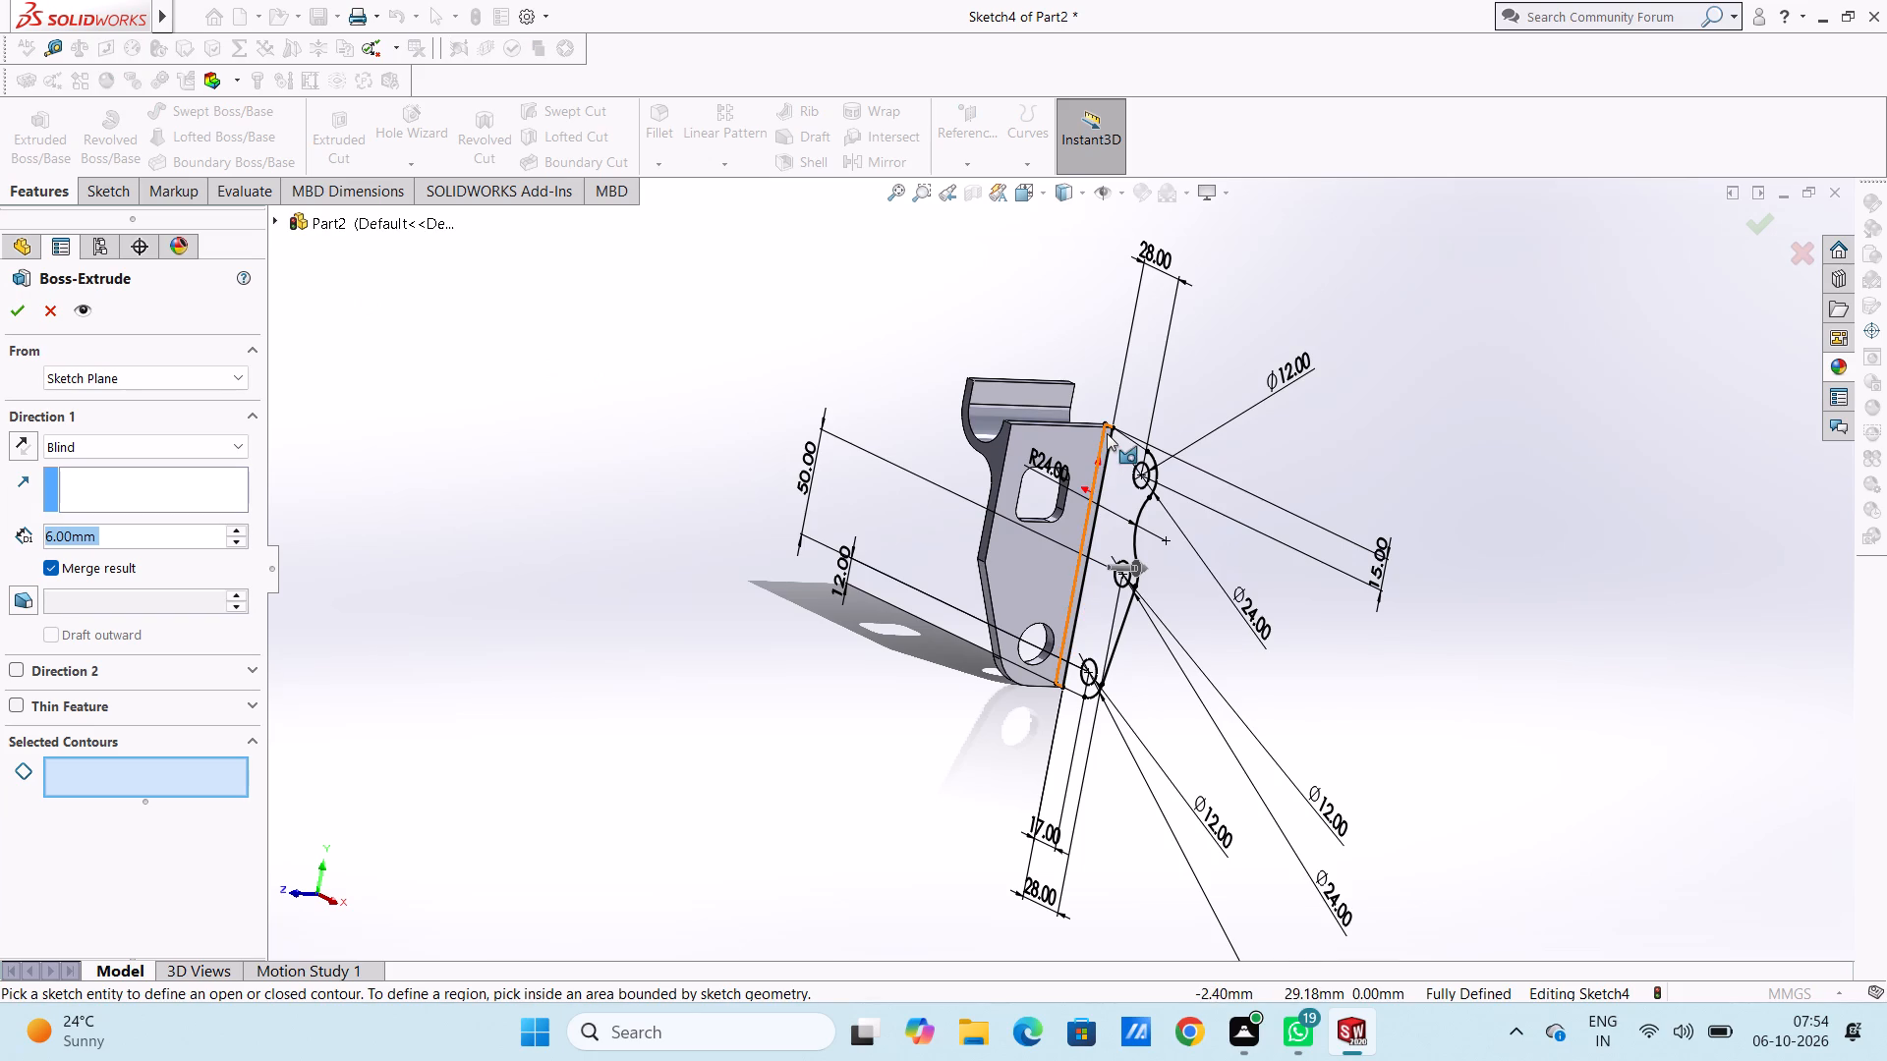
{"action": "left_click", "coordinate": [1111, 614]}
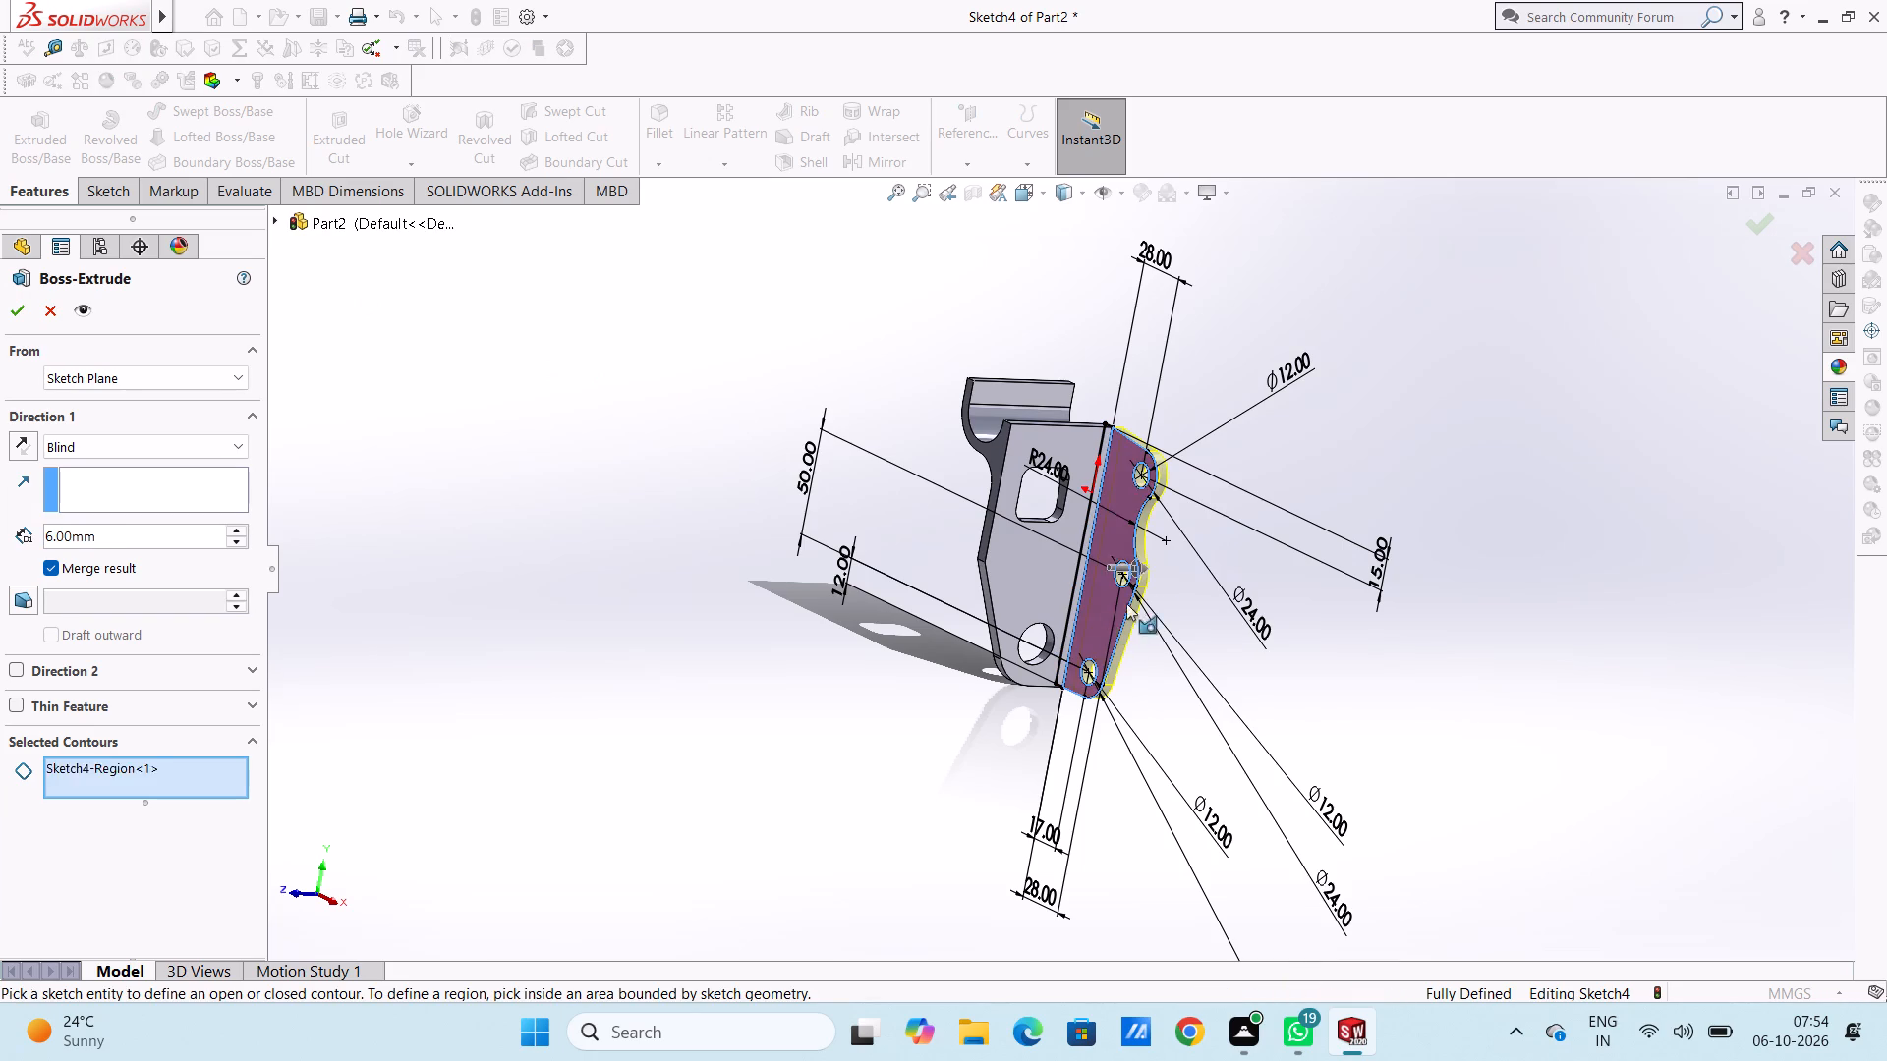
{"action": "middle_click_drag", "start_coordinate": [1461, 419], "coordinate": [1241, 503]}
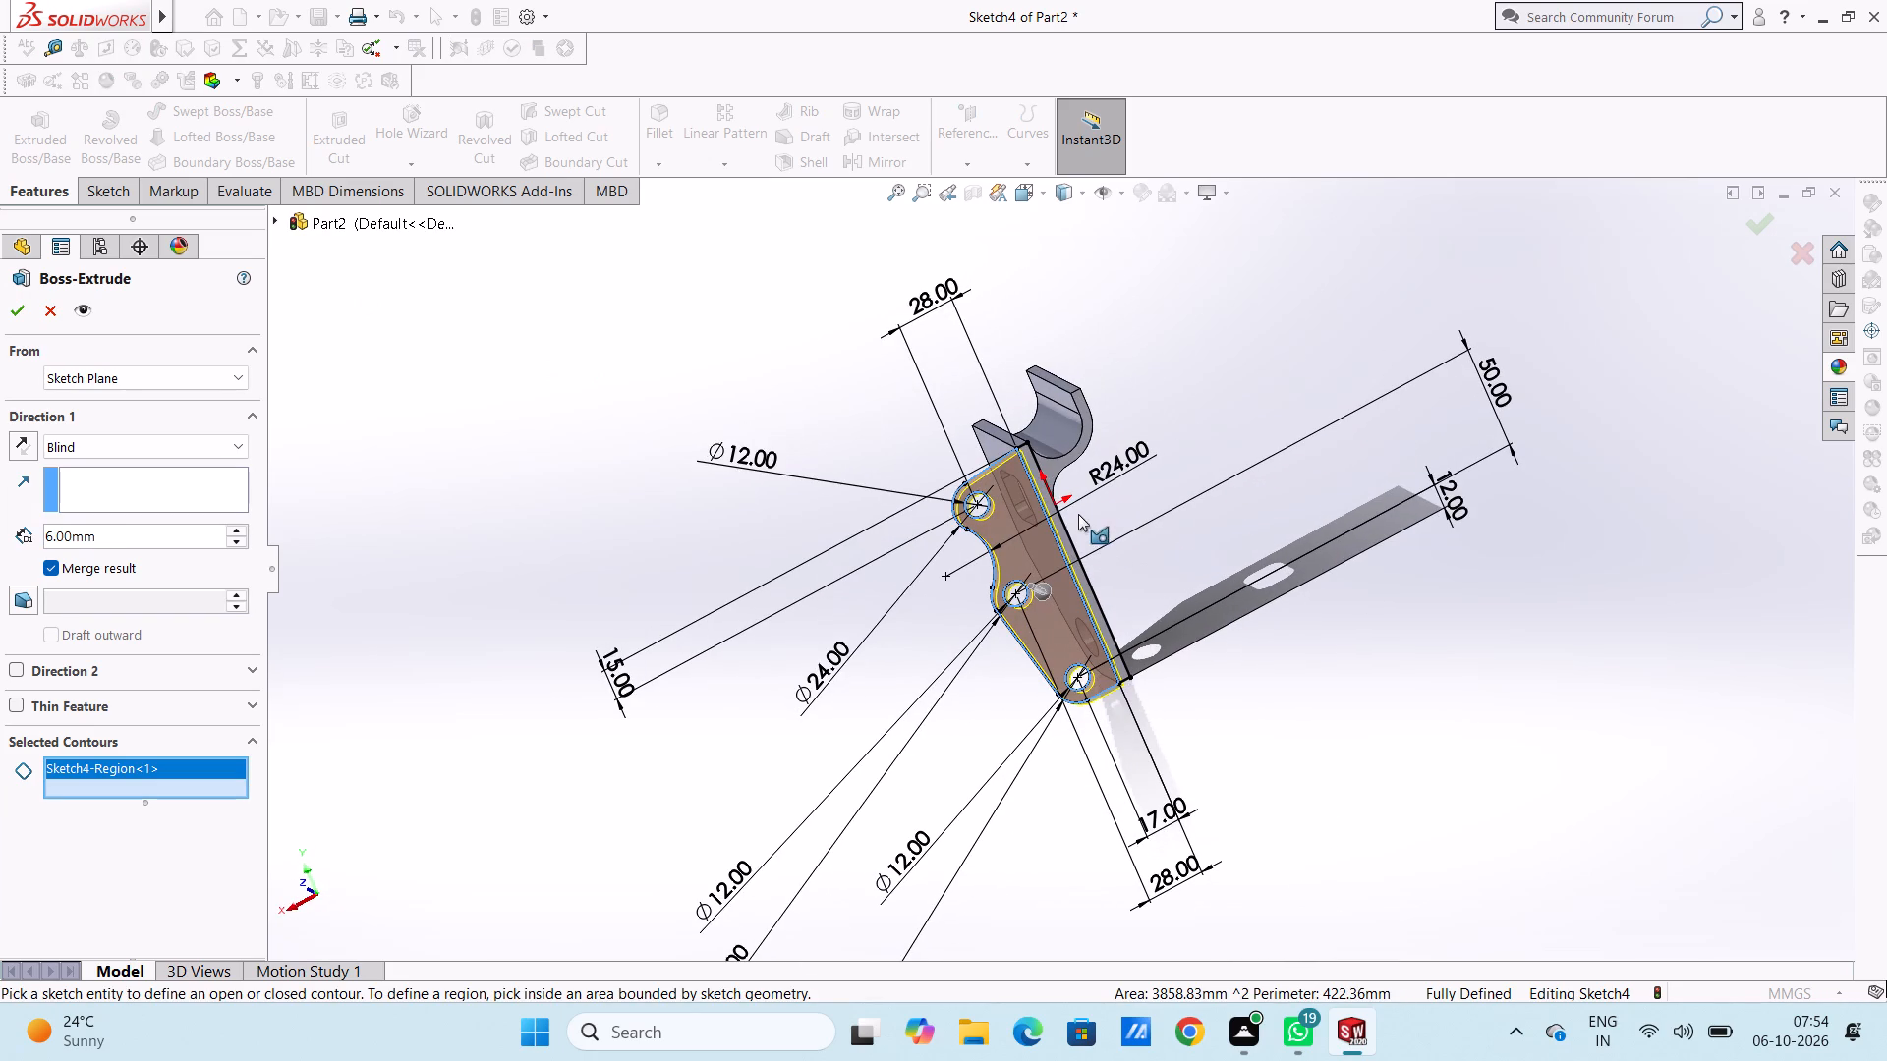
{"action": "left_click", "coordinate": [1048, 502]}
{"action": "middle_click_drag", "start_coordinate": [611, 418], "coordinate": [700, 432]}
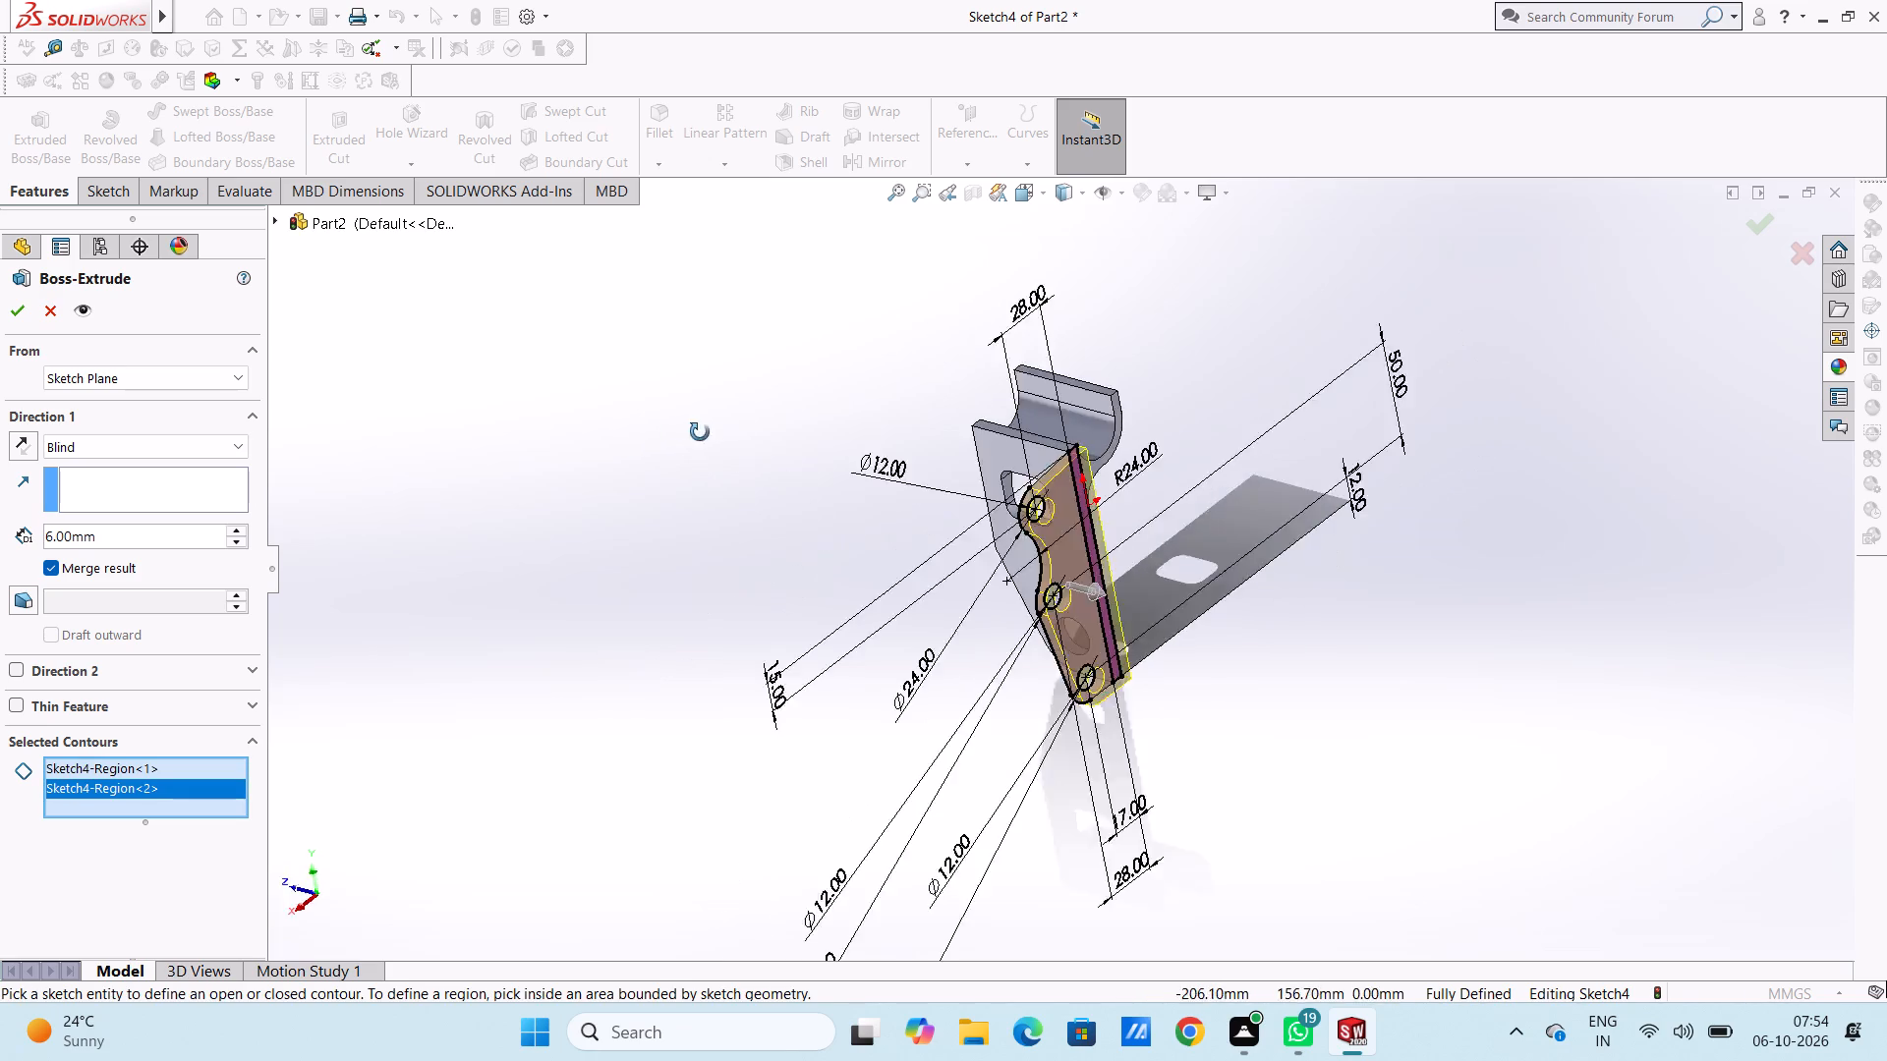
{"action": "middle_click_drag", "start_coordinate": [700, 432], "coordinate": [819, 425]}
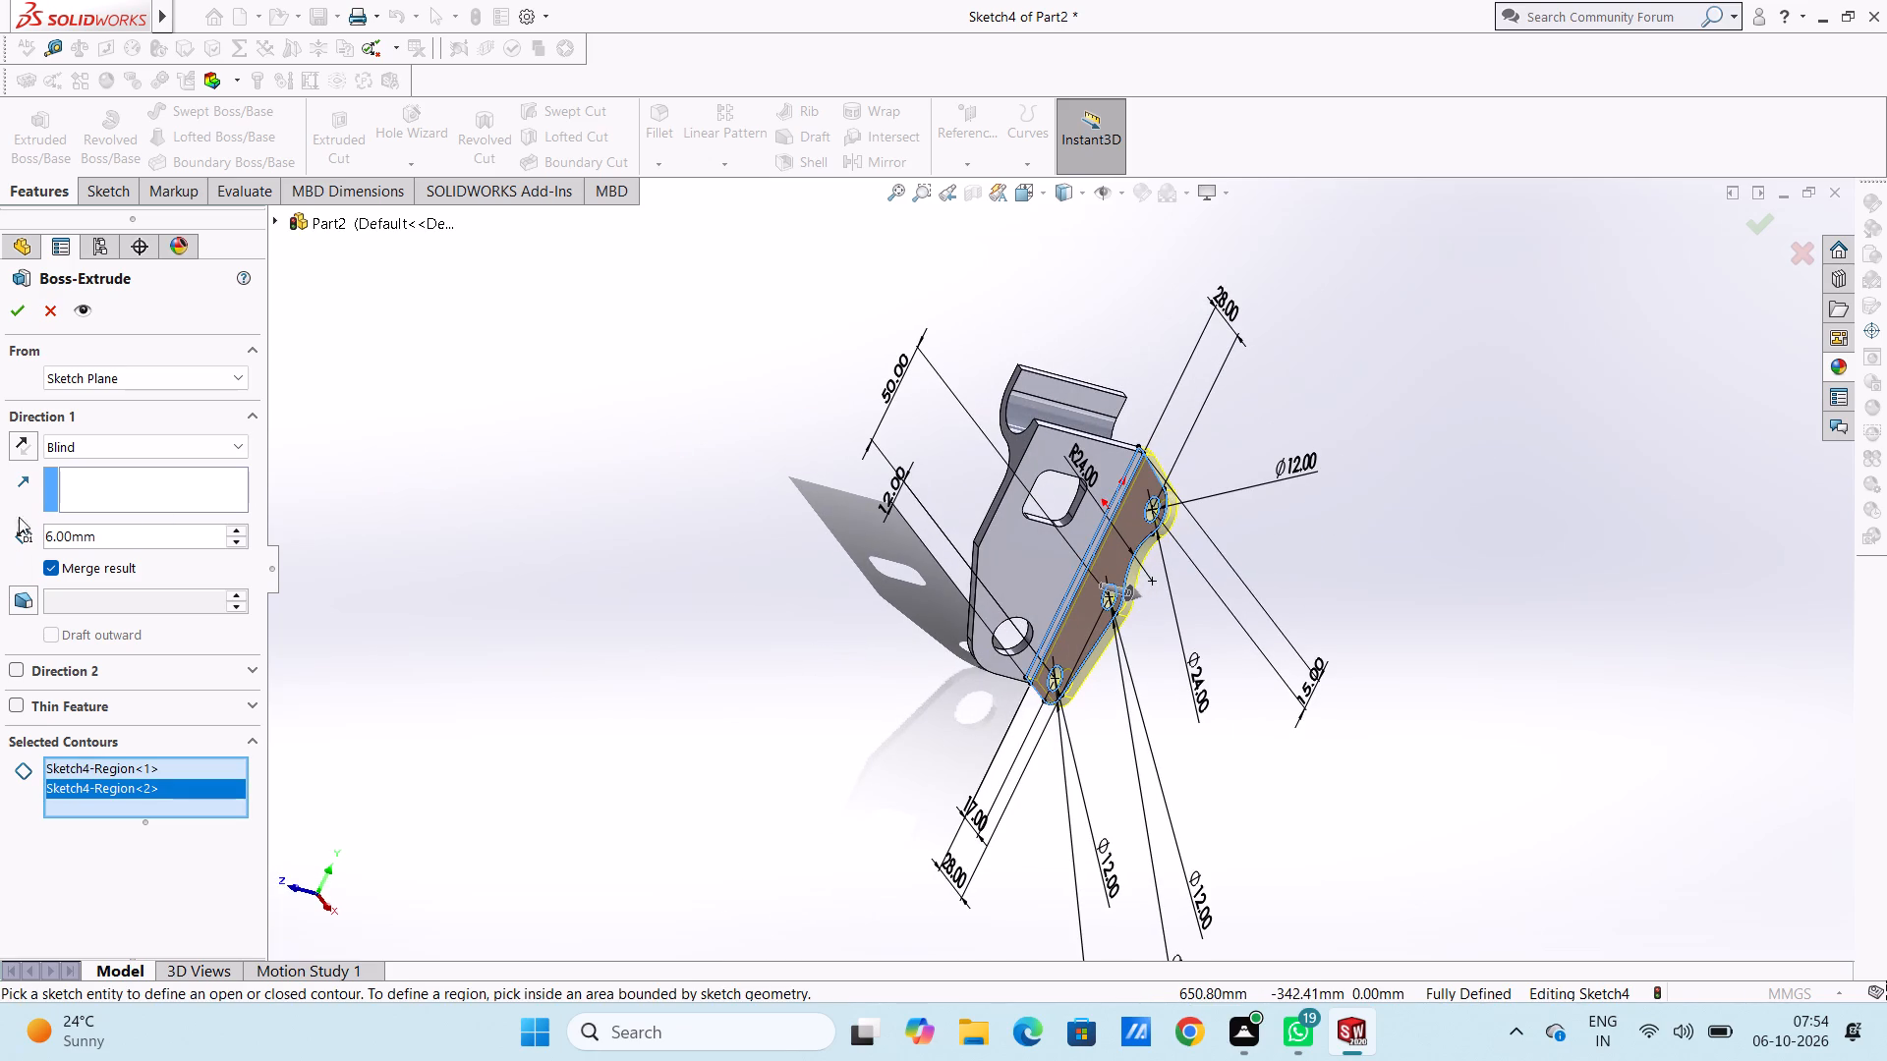
{"action": "left_click", "coordinate": [25, 446]}
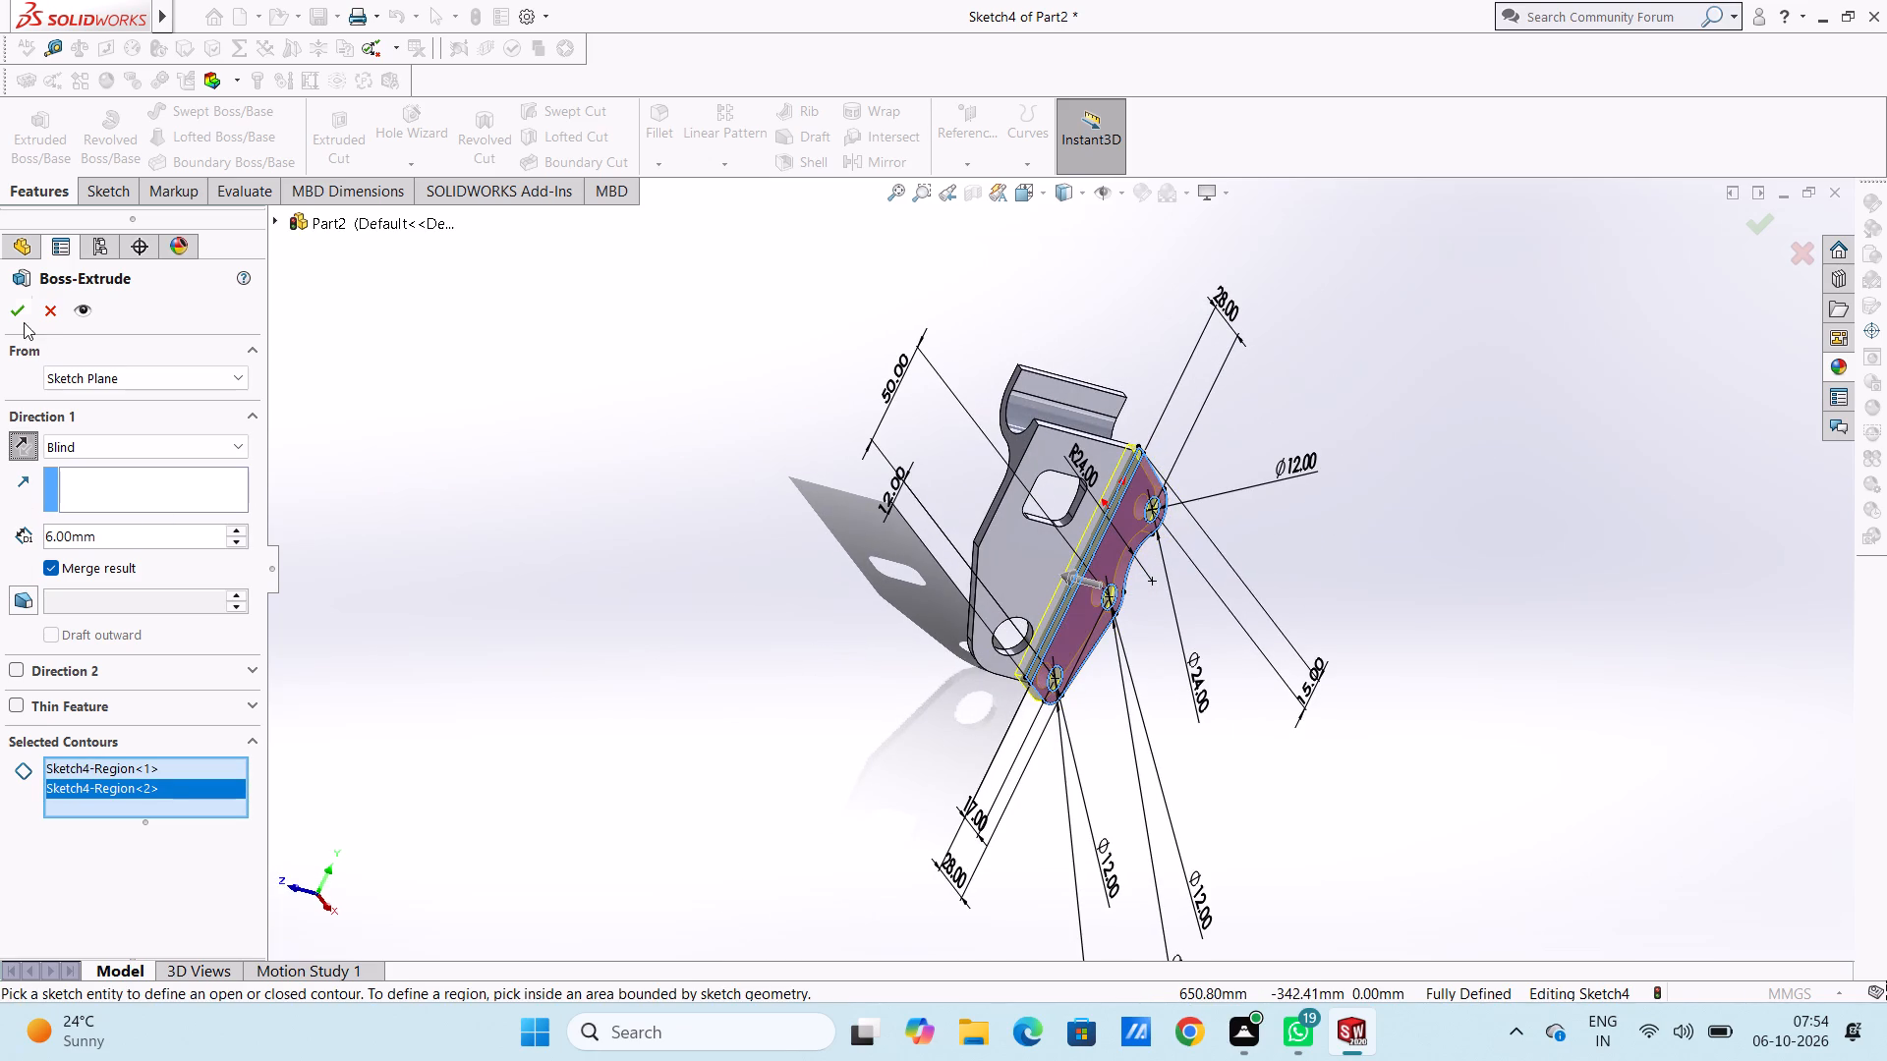
{"action": "left_click", "coordinate": [23, 321]}
{"action": "left_click", "coordinate": [428, 461]}
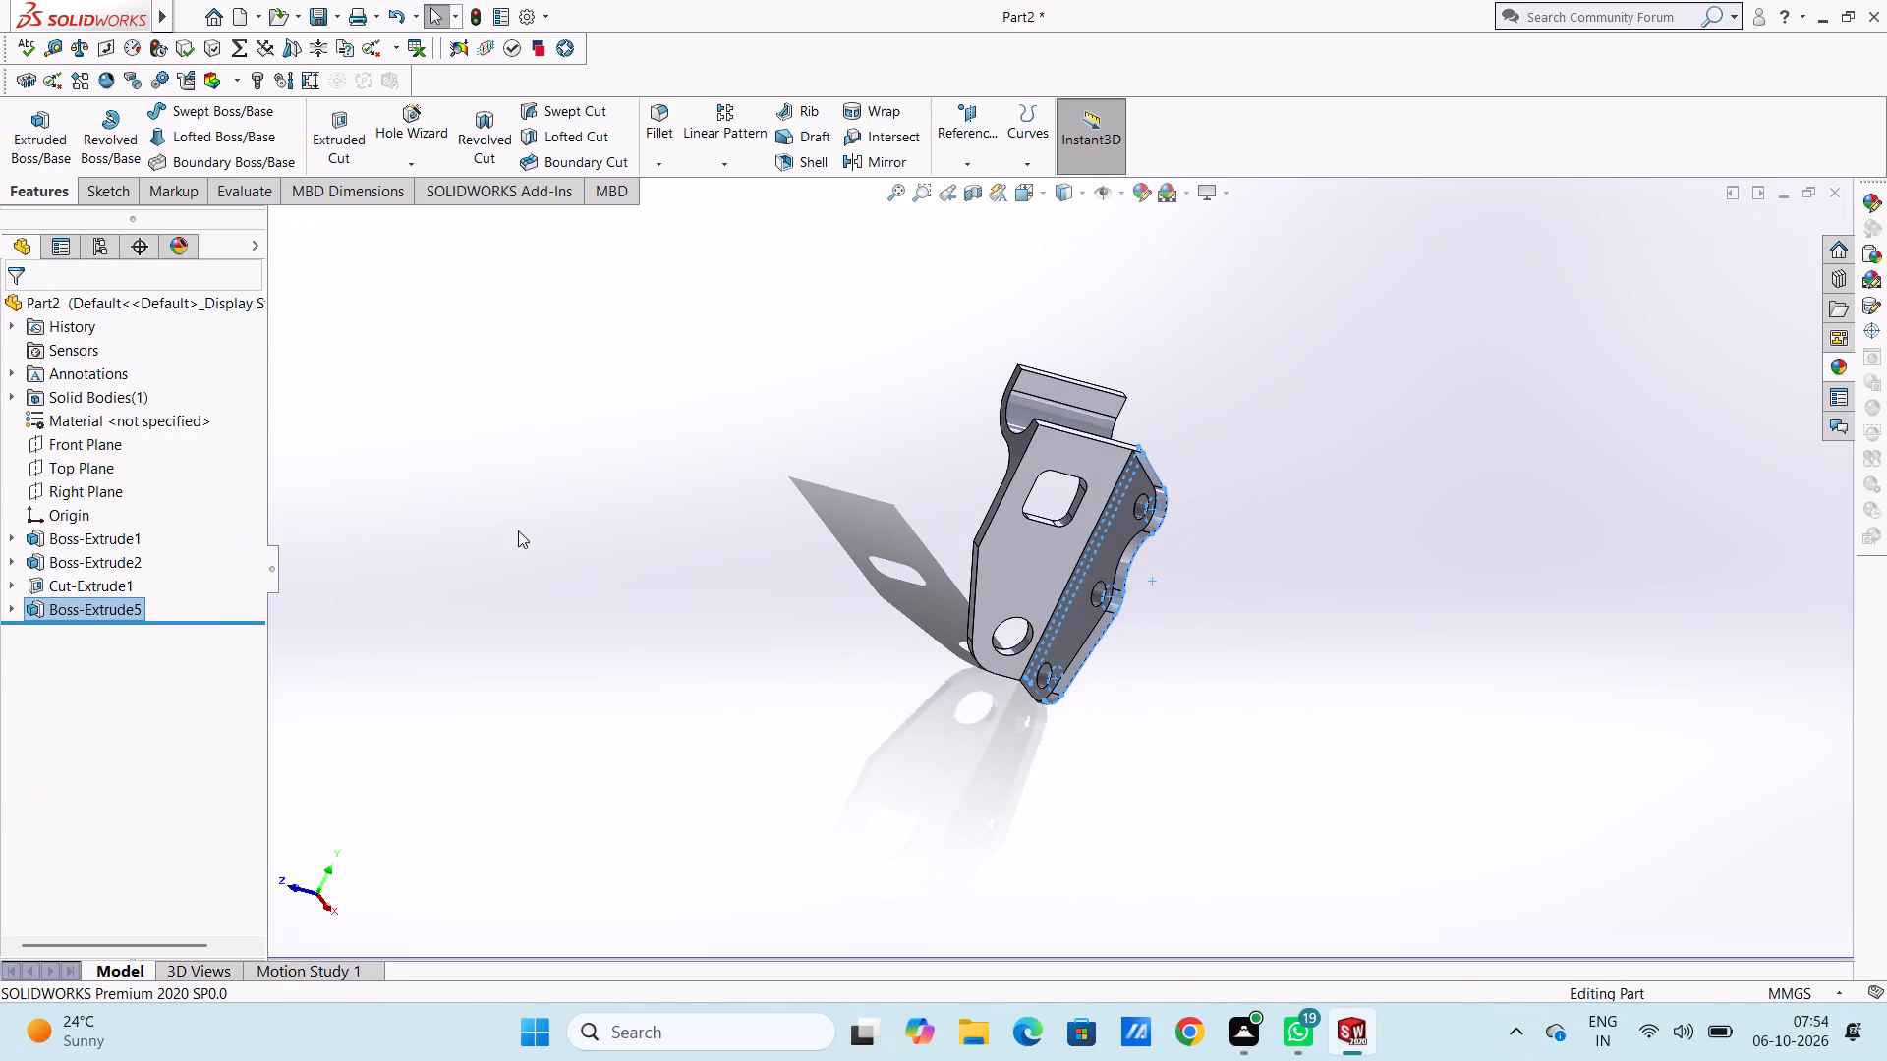
Define a reference plane offset 33 mm from Top Plane, with the offset flipped downward toward the flange's middle hole.
{"action": "middle_click_drag", "start_coordinate": [529, 531], "coordinate": [630, 561]}
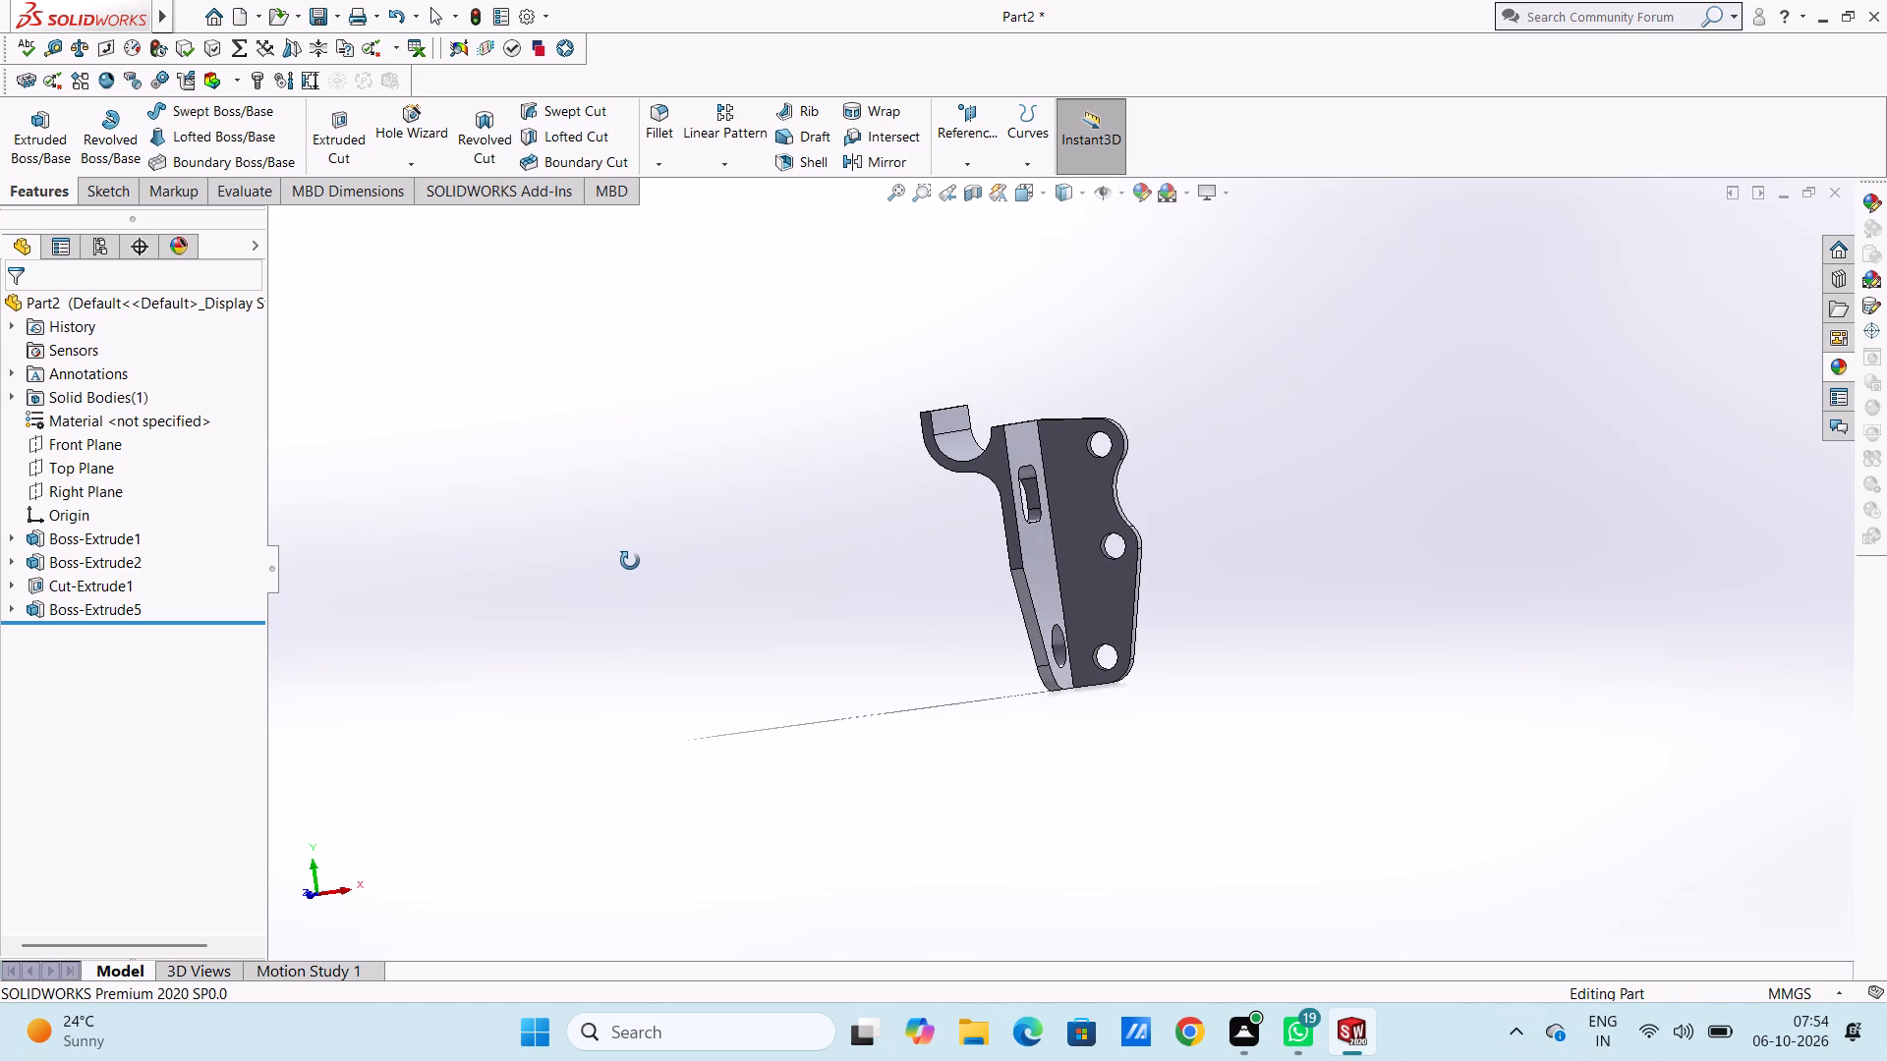
{"action": "middle_click_drag", "start_coordinate": [630, 561], "coordinate": [543, 568]}
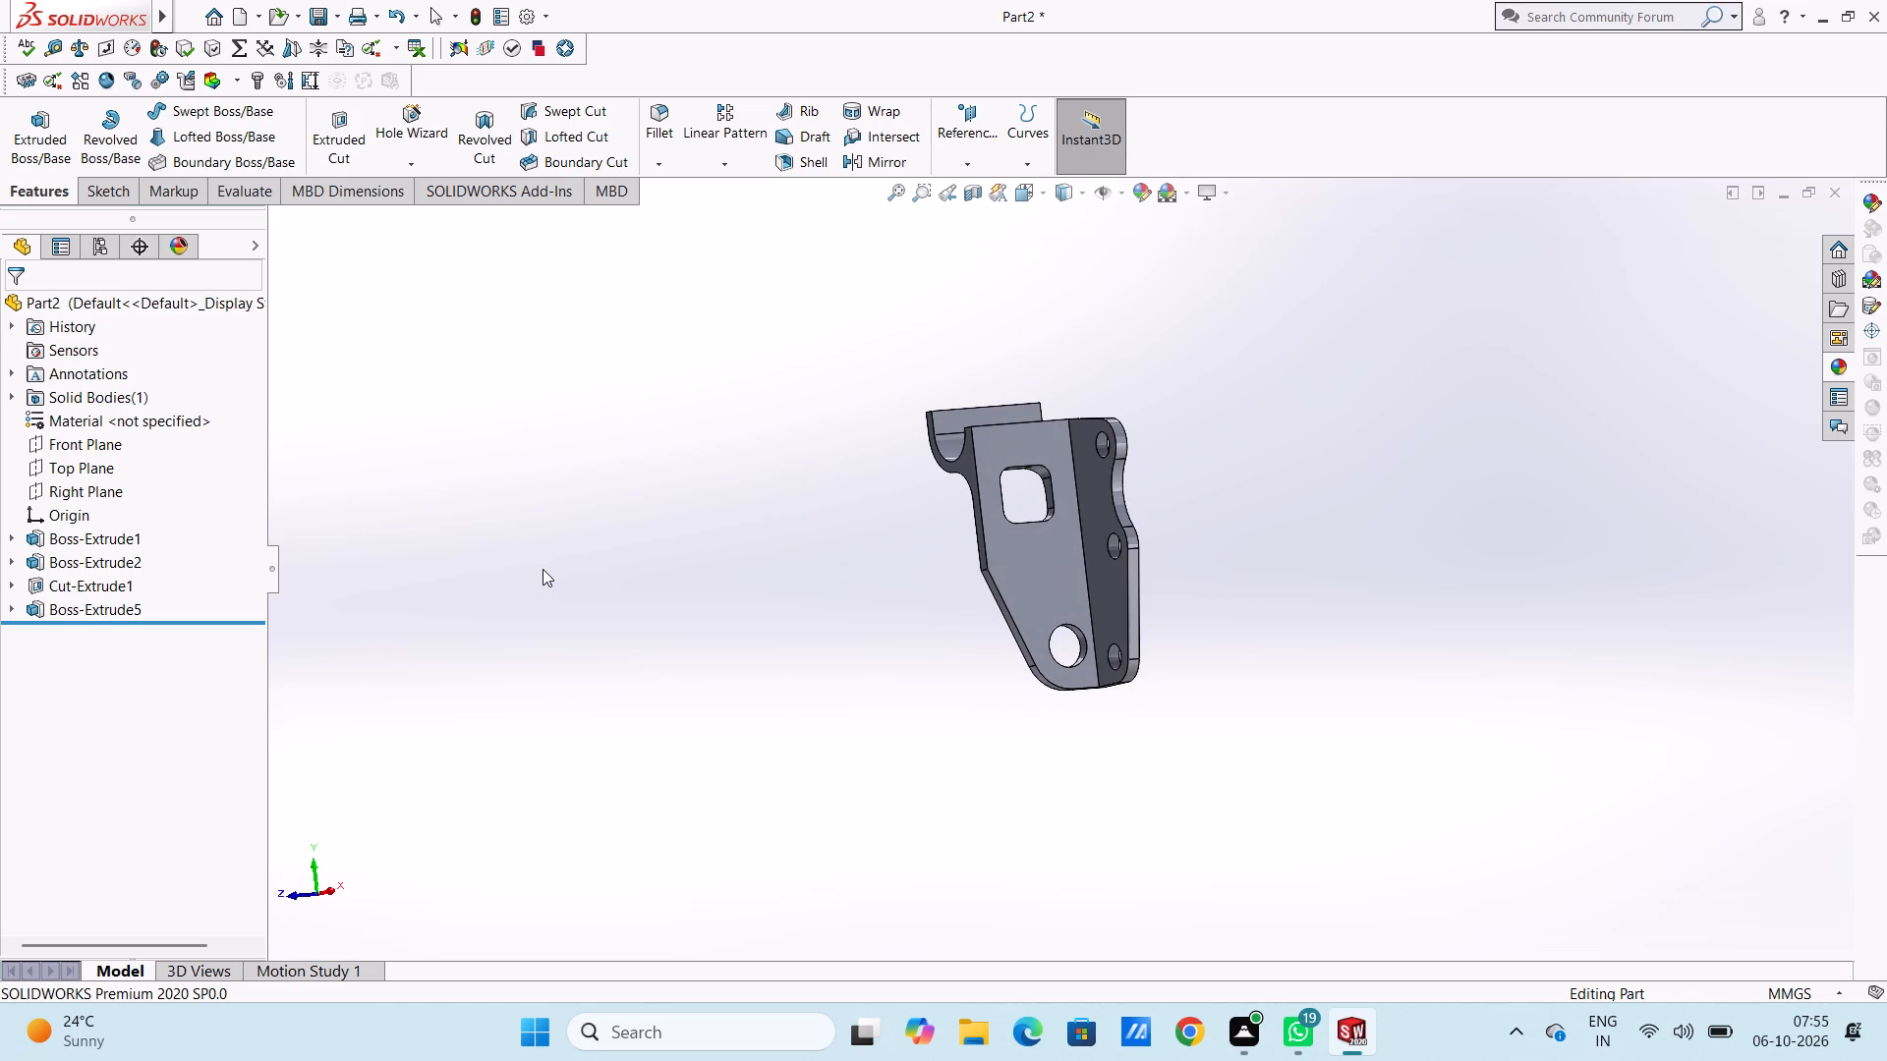
{"action": "key", "text": "ctrl+7"}
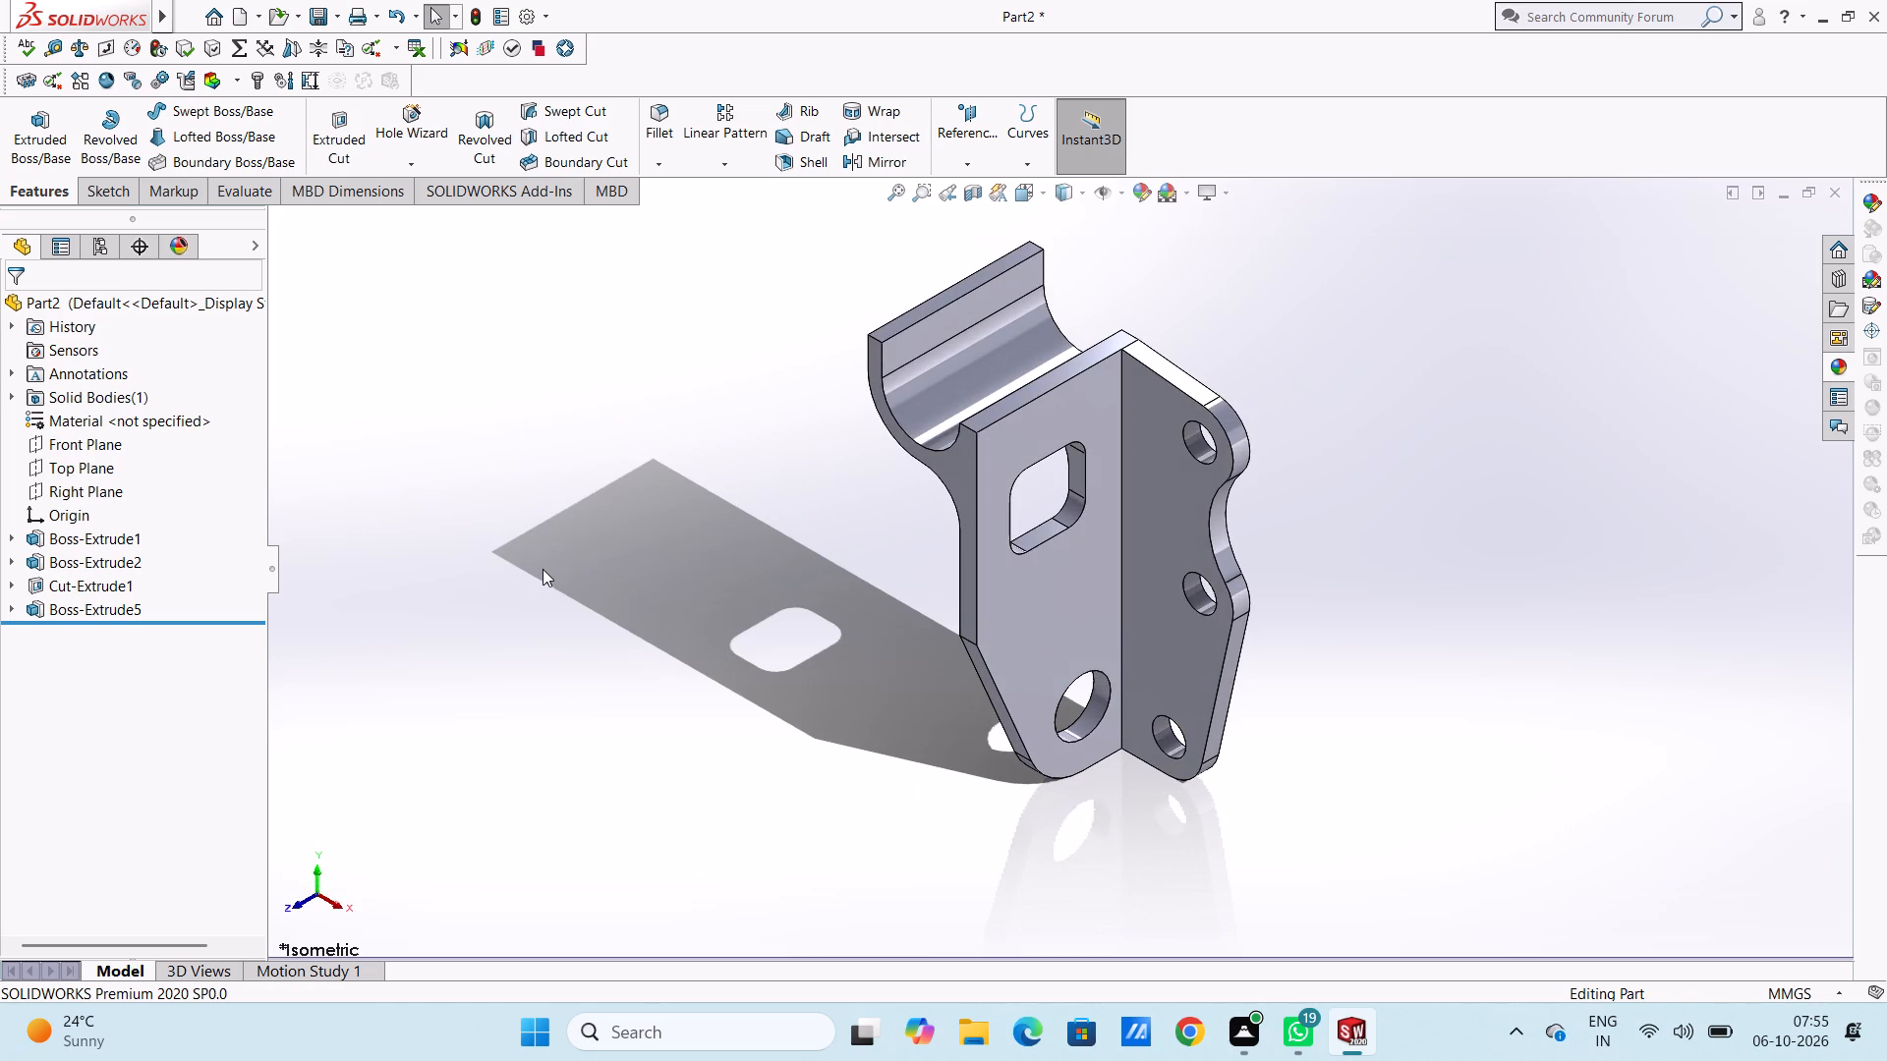
{"action": "key", "text": "ctrl+1"}
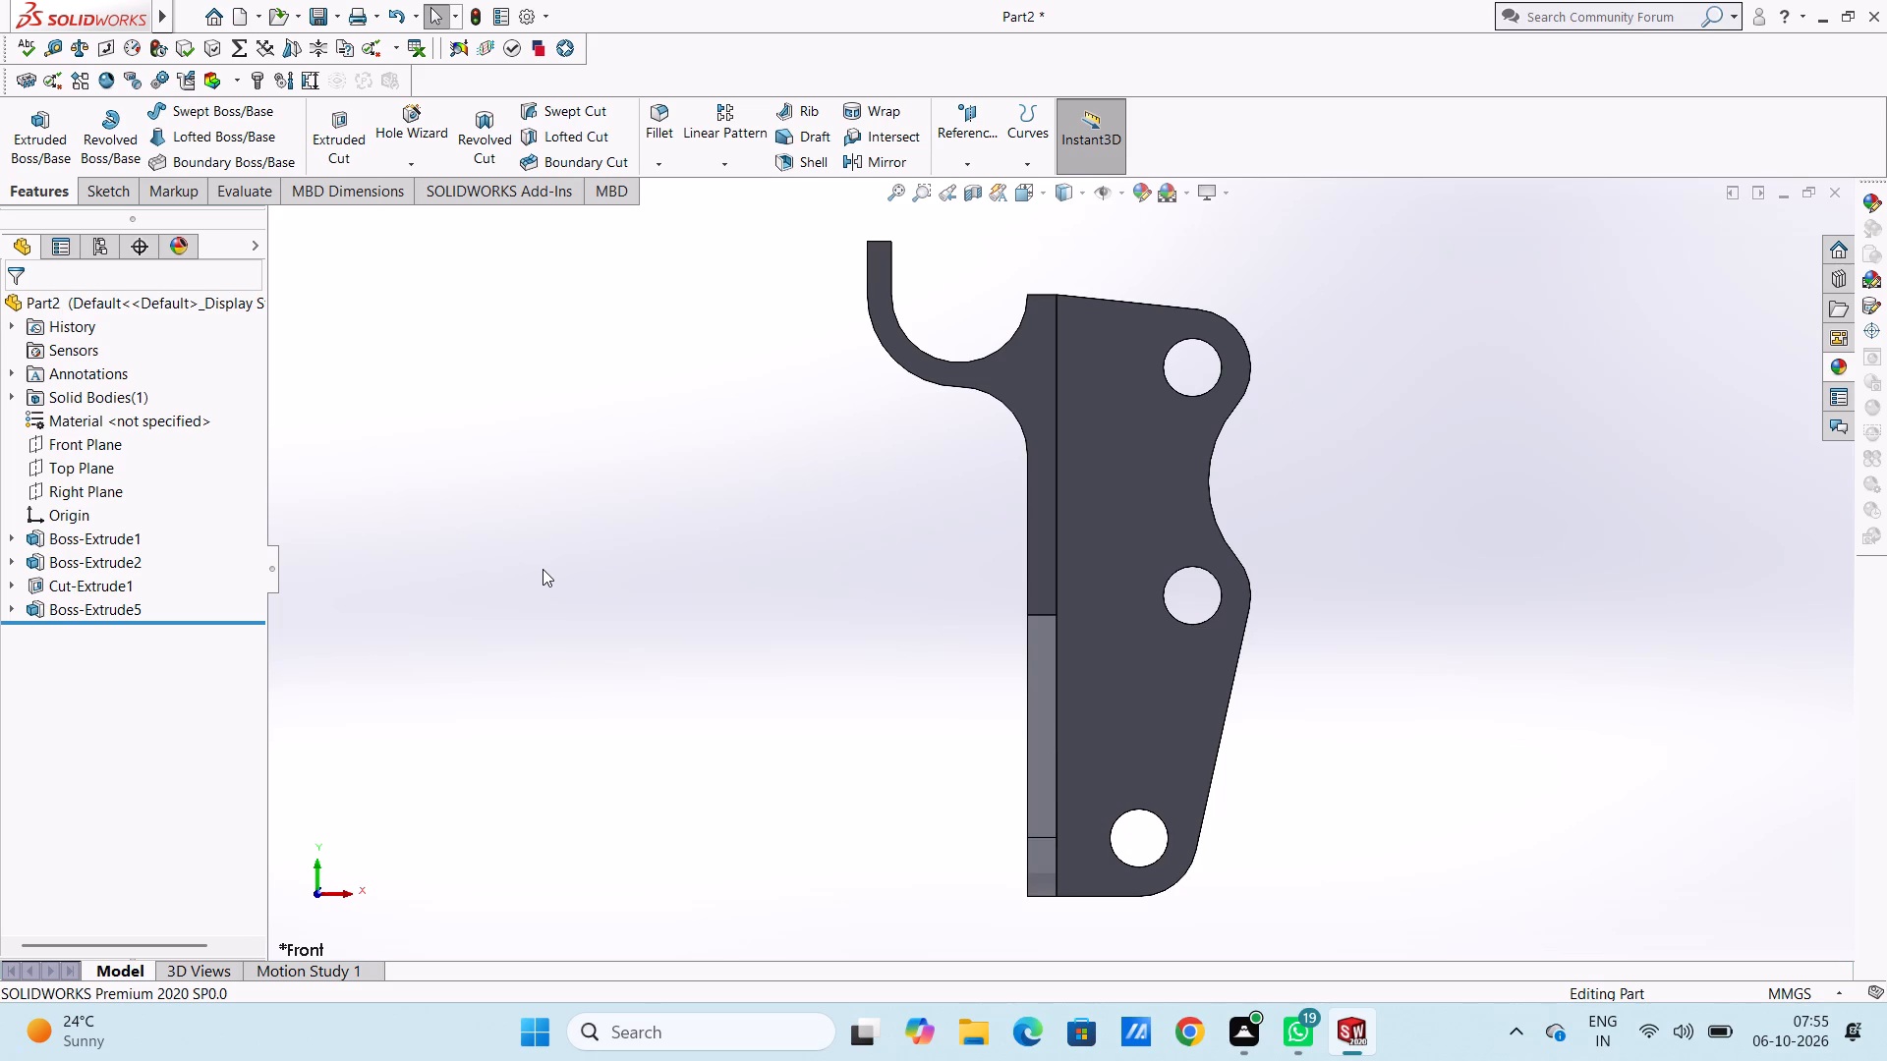
{"action": "scroll", "coordinate": [543, 569], "scroll_direction": "up", "scroll_amount": 3}
{"action": "left_click", "coordinate": [978, 126]}
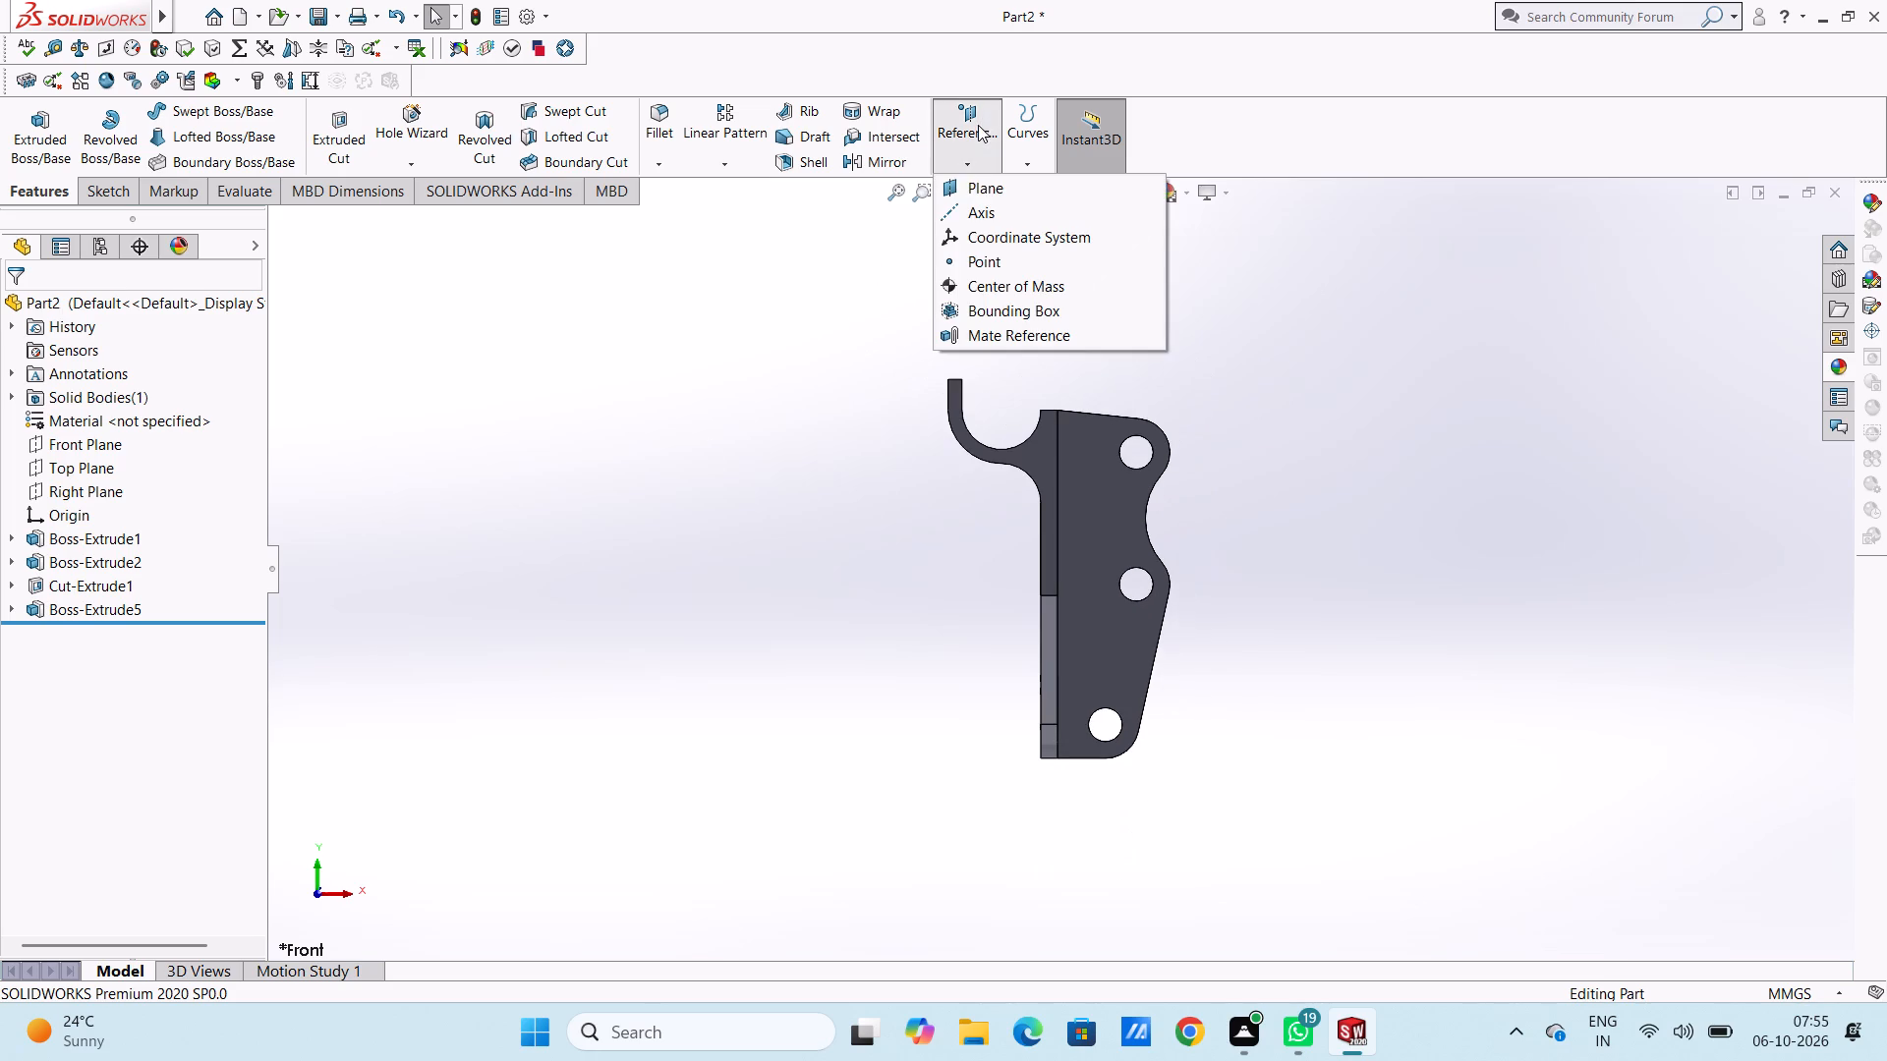
{"action": "left_click", "coordinate": [972, 179]}
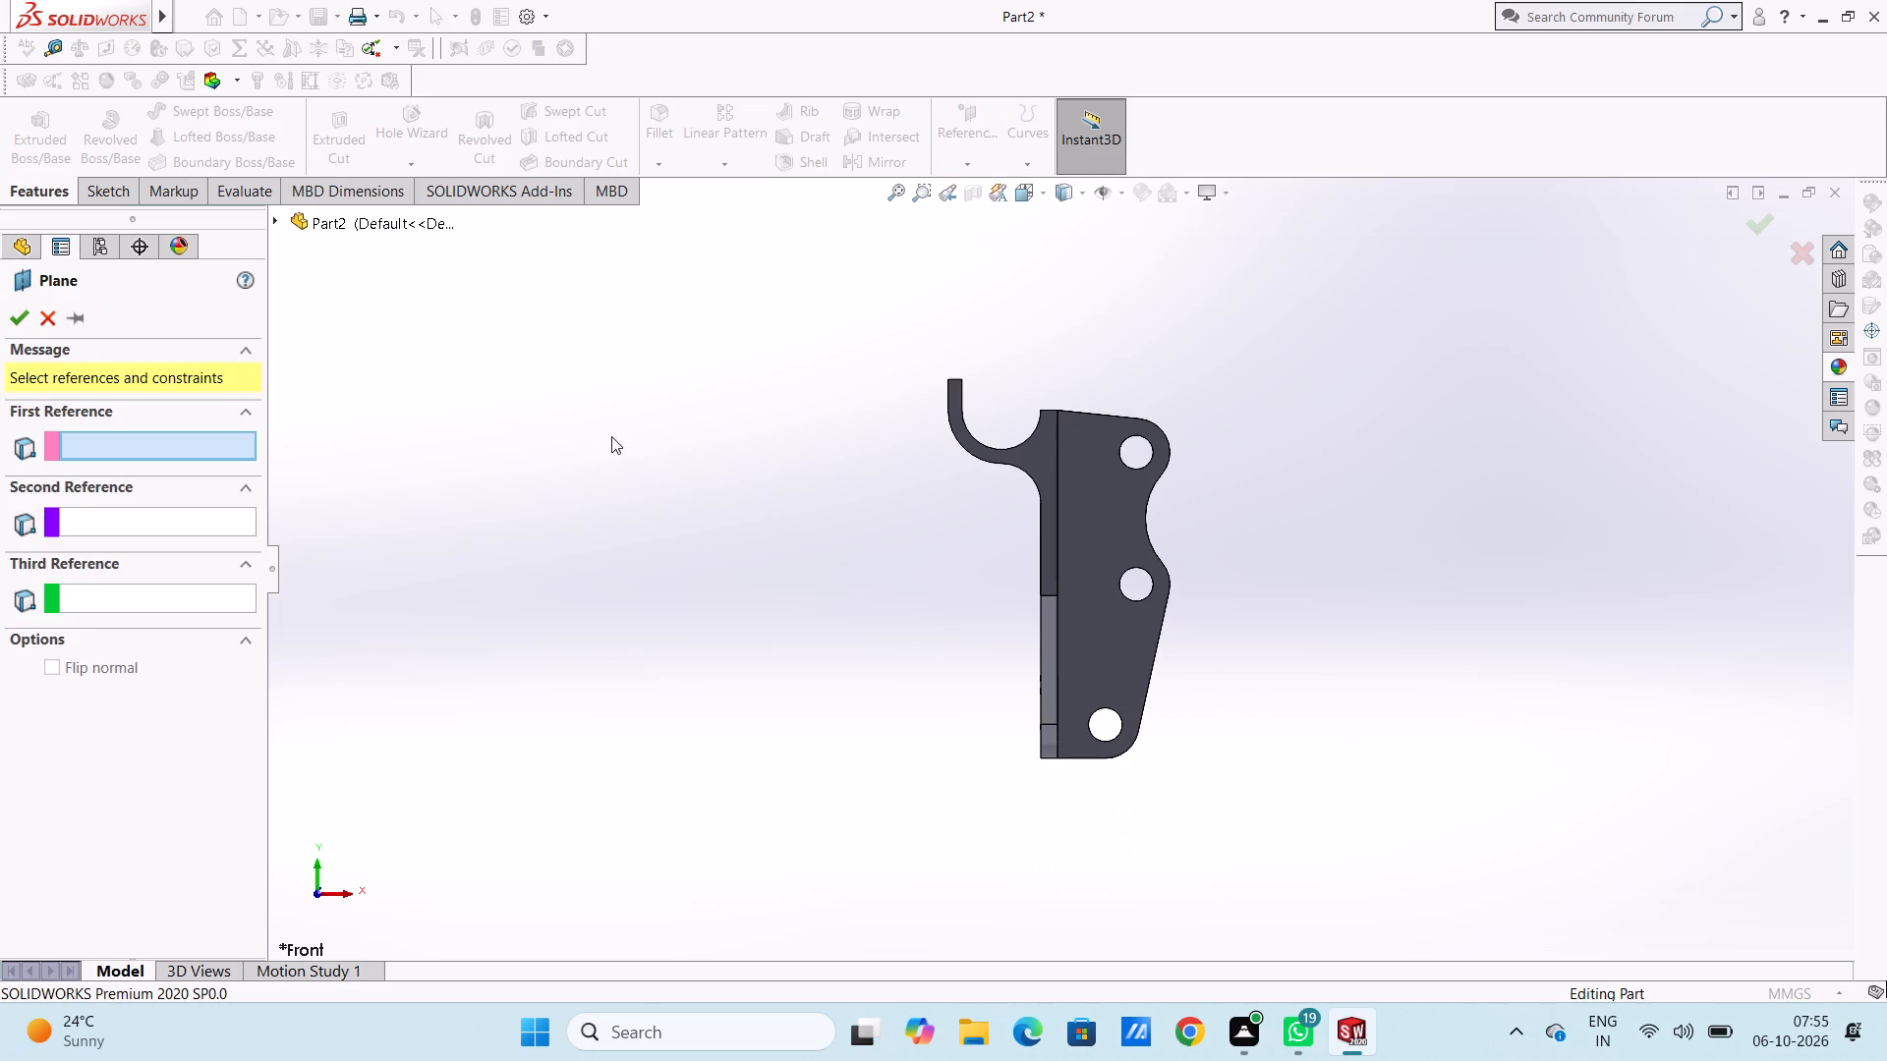
{"action": "left_click", "coordinate": [402, 219]}
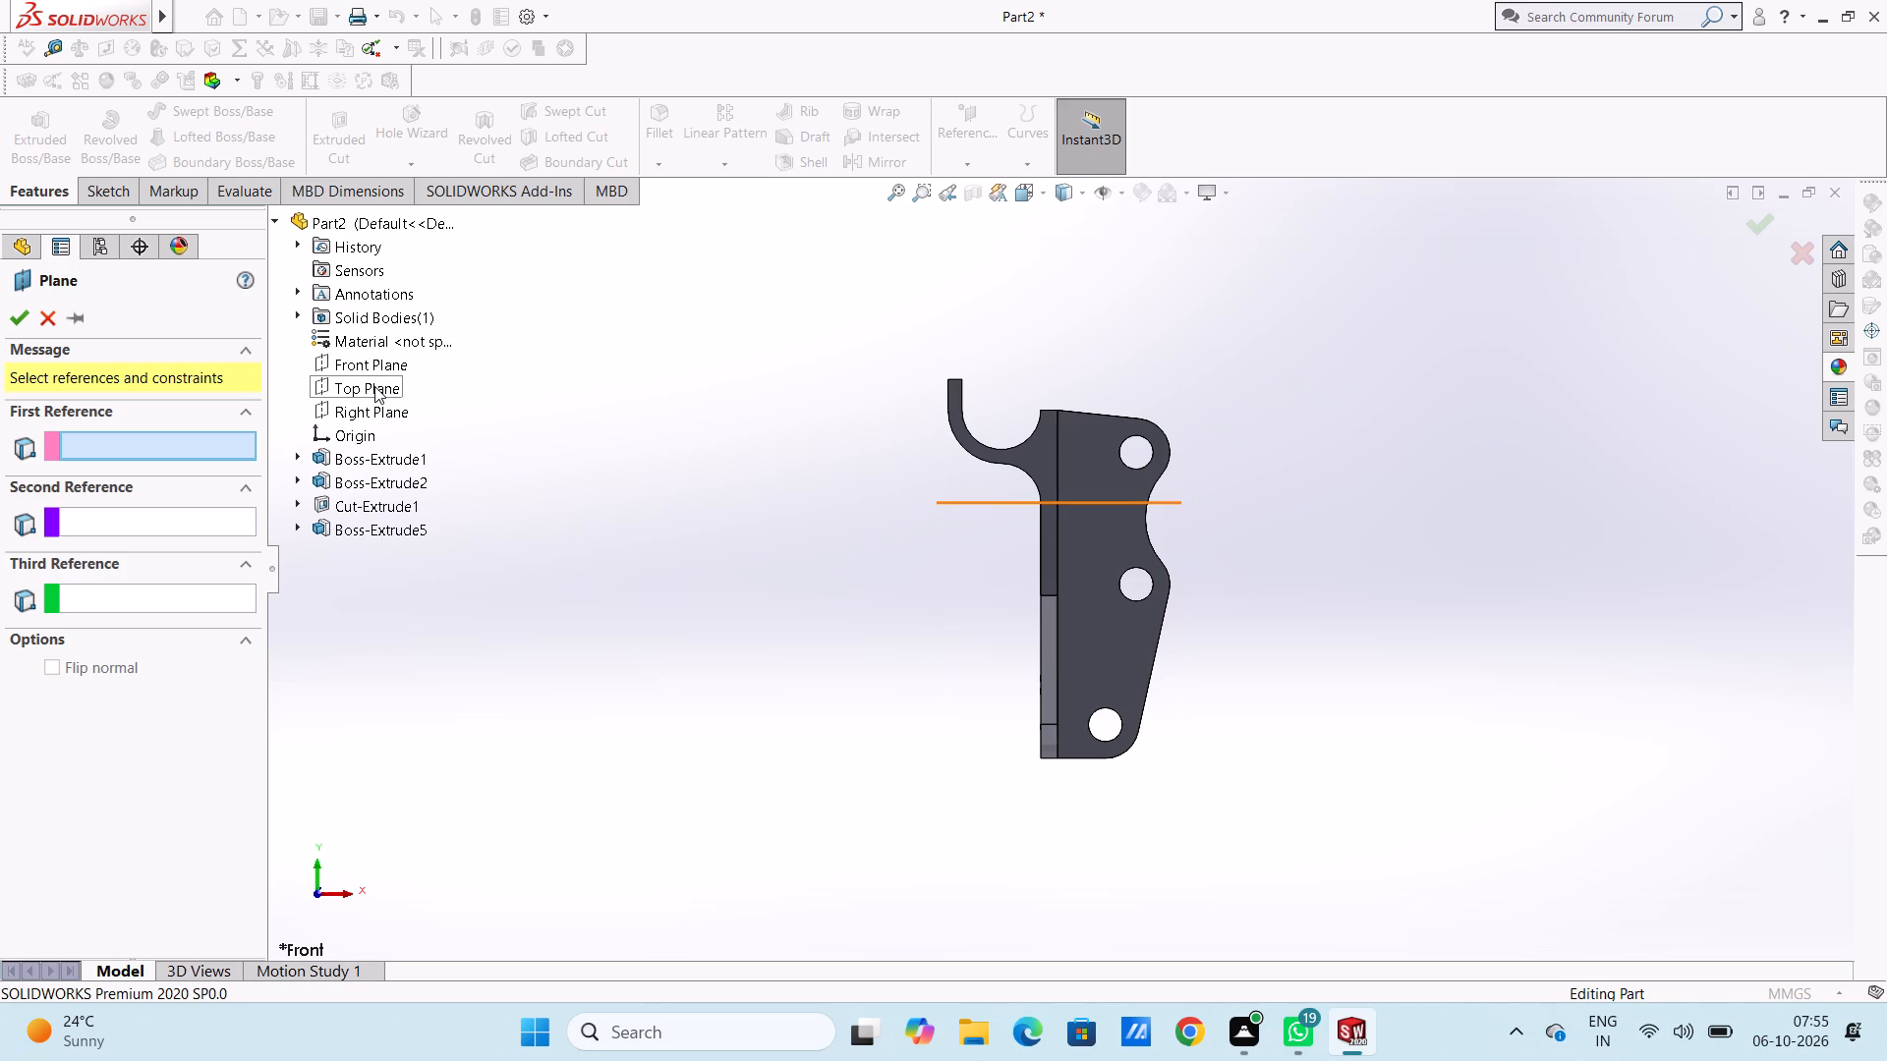
{"action": "left_click", "coordinate": [374, 386]}
{"action": "double_click", "coordinate": [112, 620]}
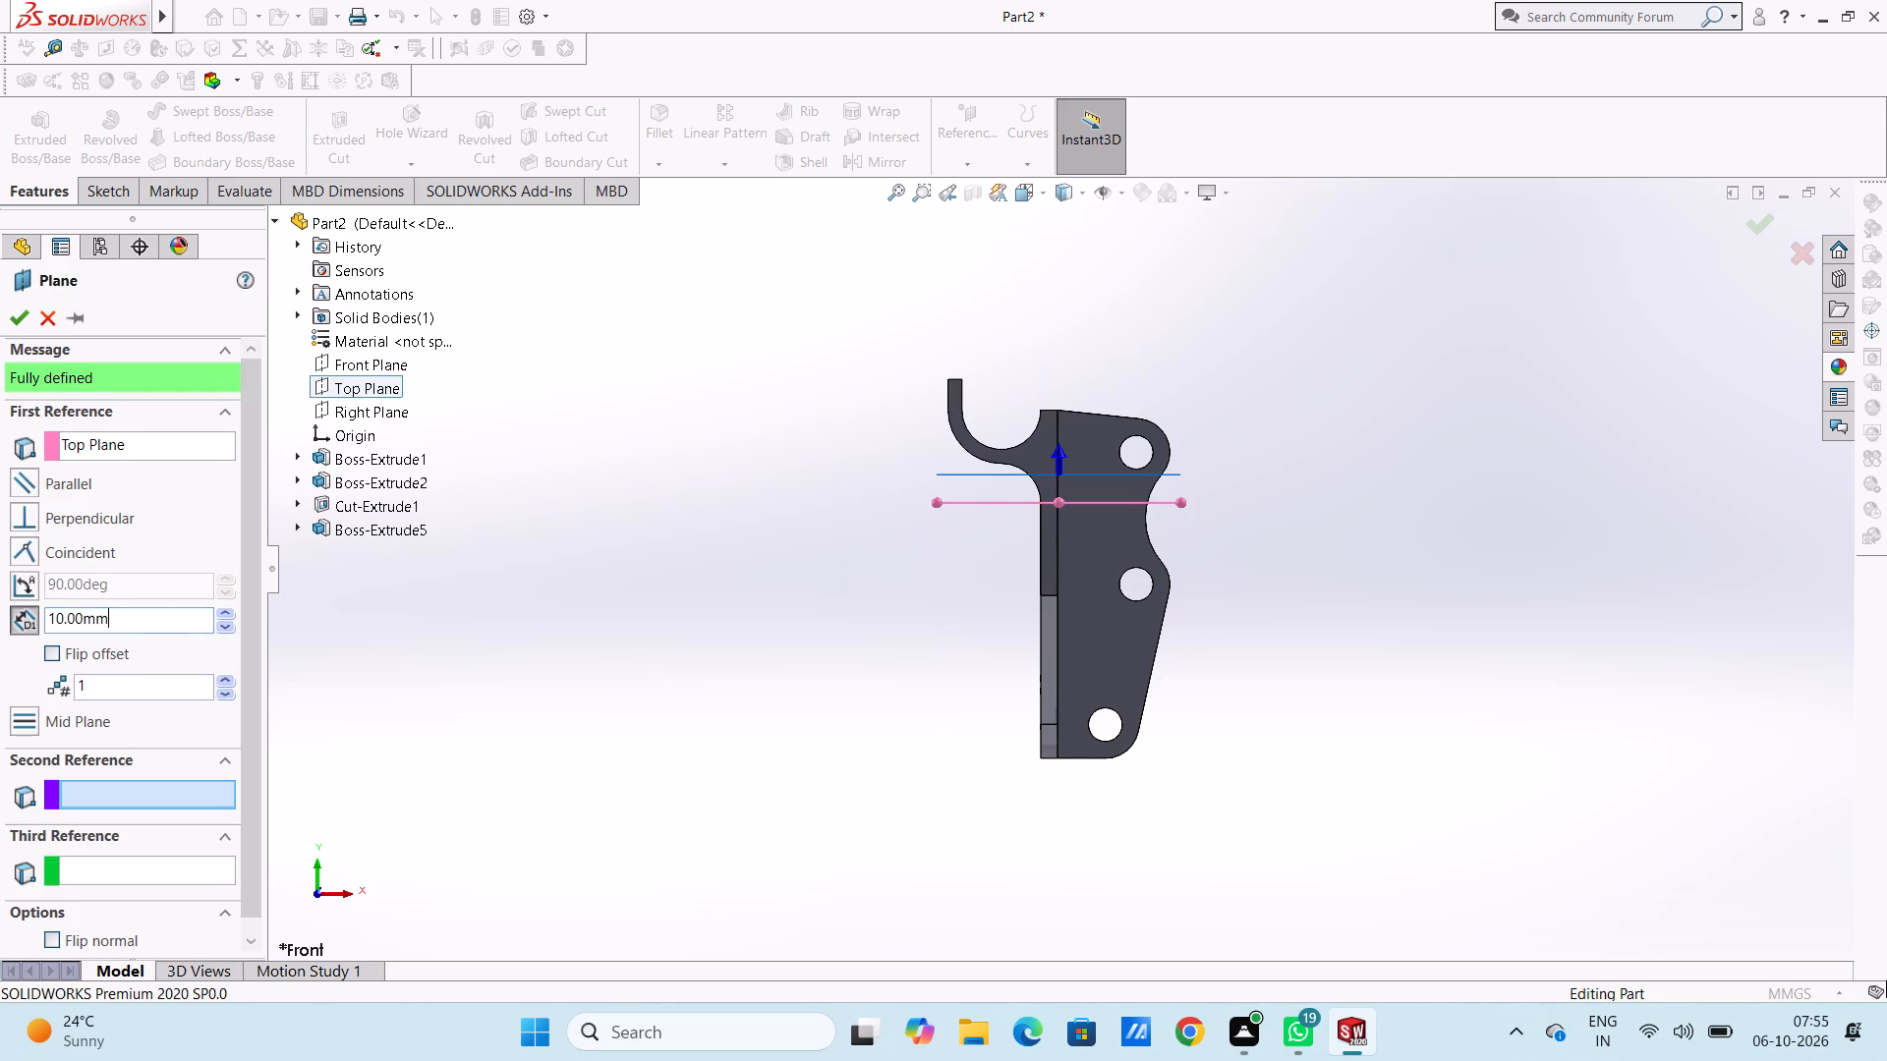
{"action": "type", "text": "33"}
{"action": "key", "text": "Return"}
{"action": "left_click", "coordinate": [52, 650]}
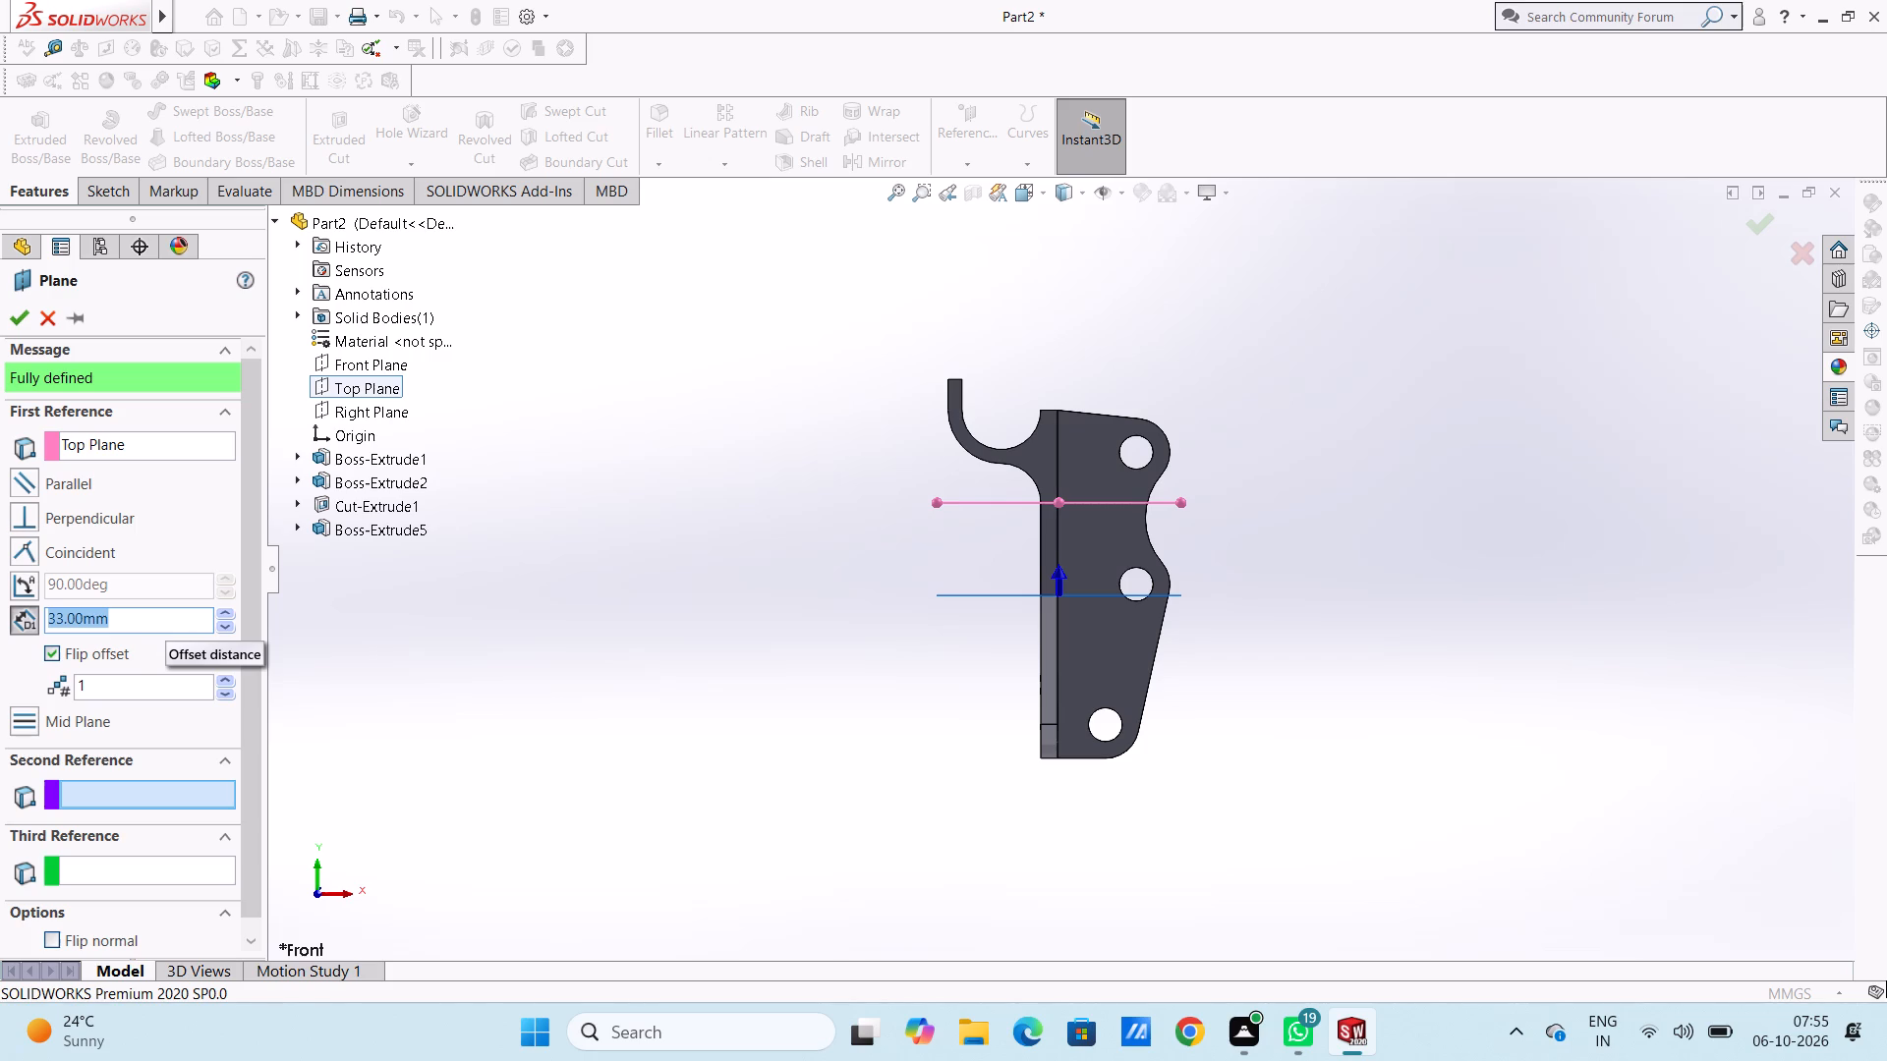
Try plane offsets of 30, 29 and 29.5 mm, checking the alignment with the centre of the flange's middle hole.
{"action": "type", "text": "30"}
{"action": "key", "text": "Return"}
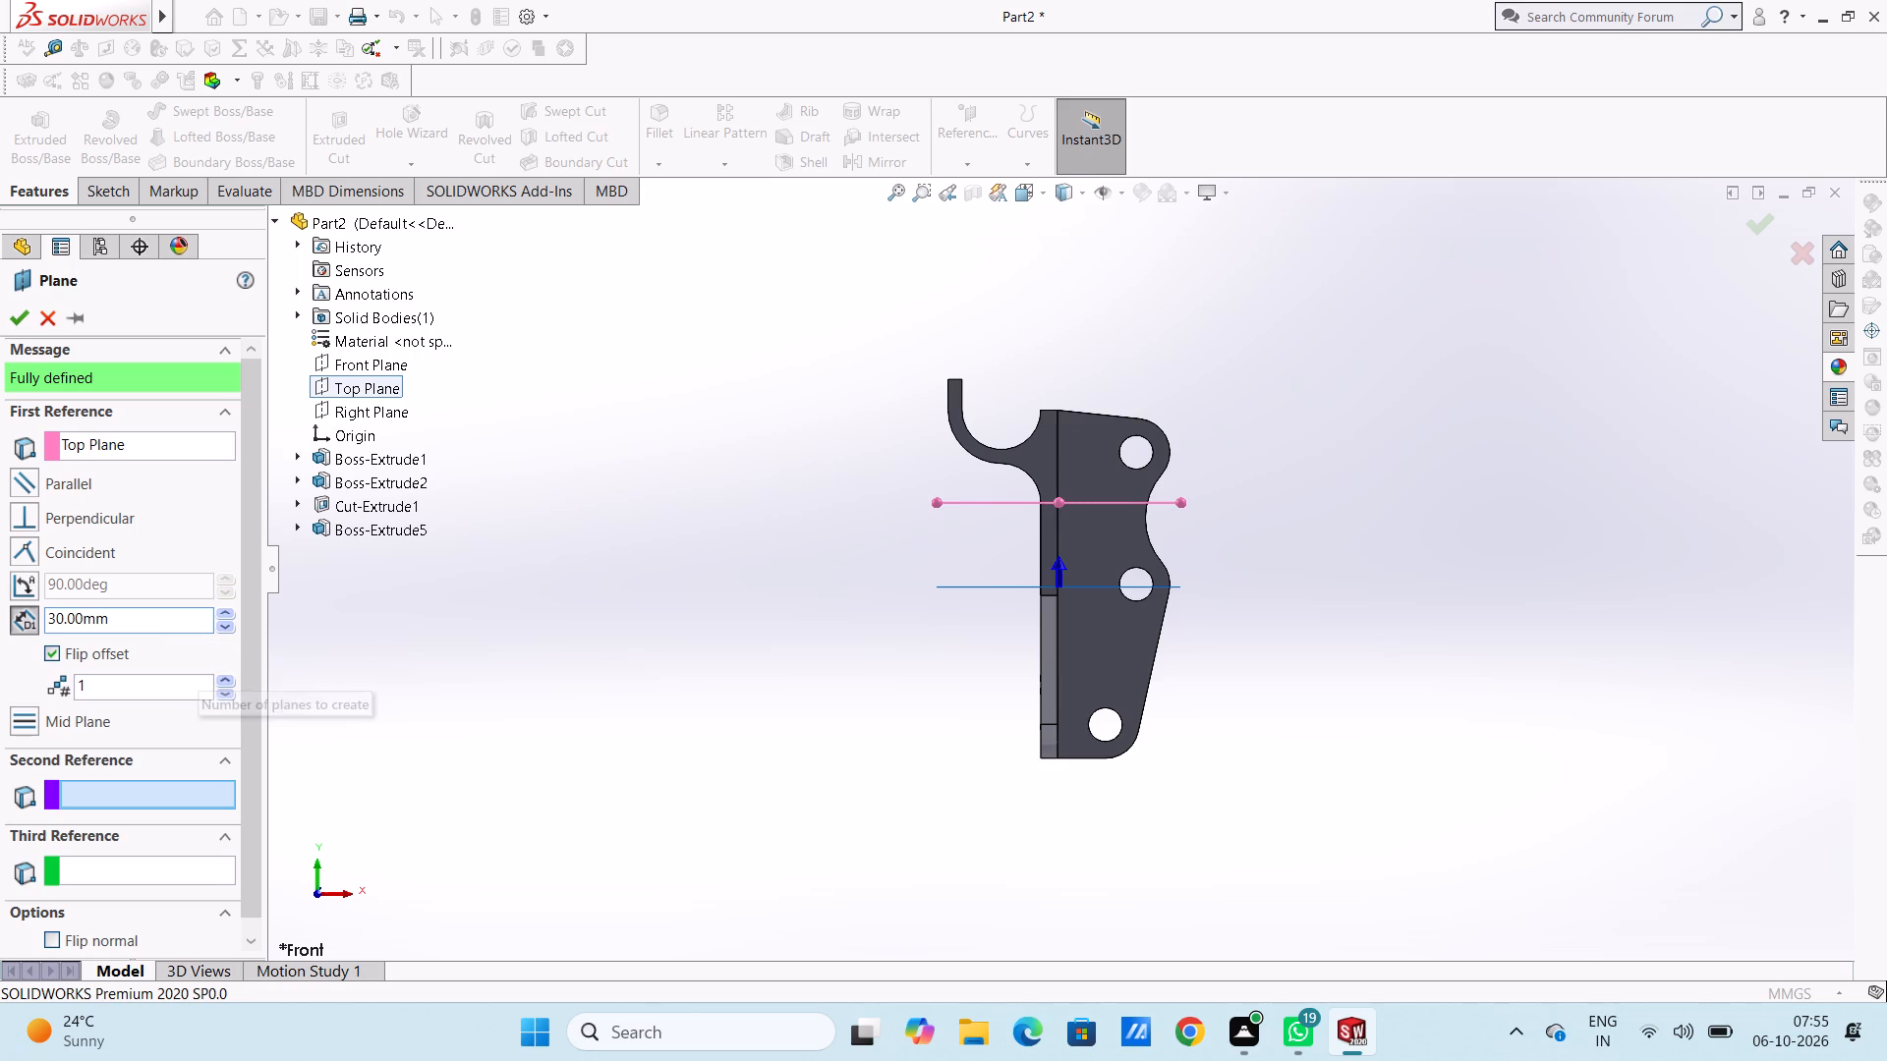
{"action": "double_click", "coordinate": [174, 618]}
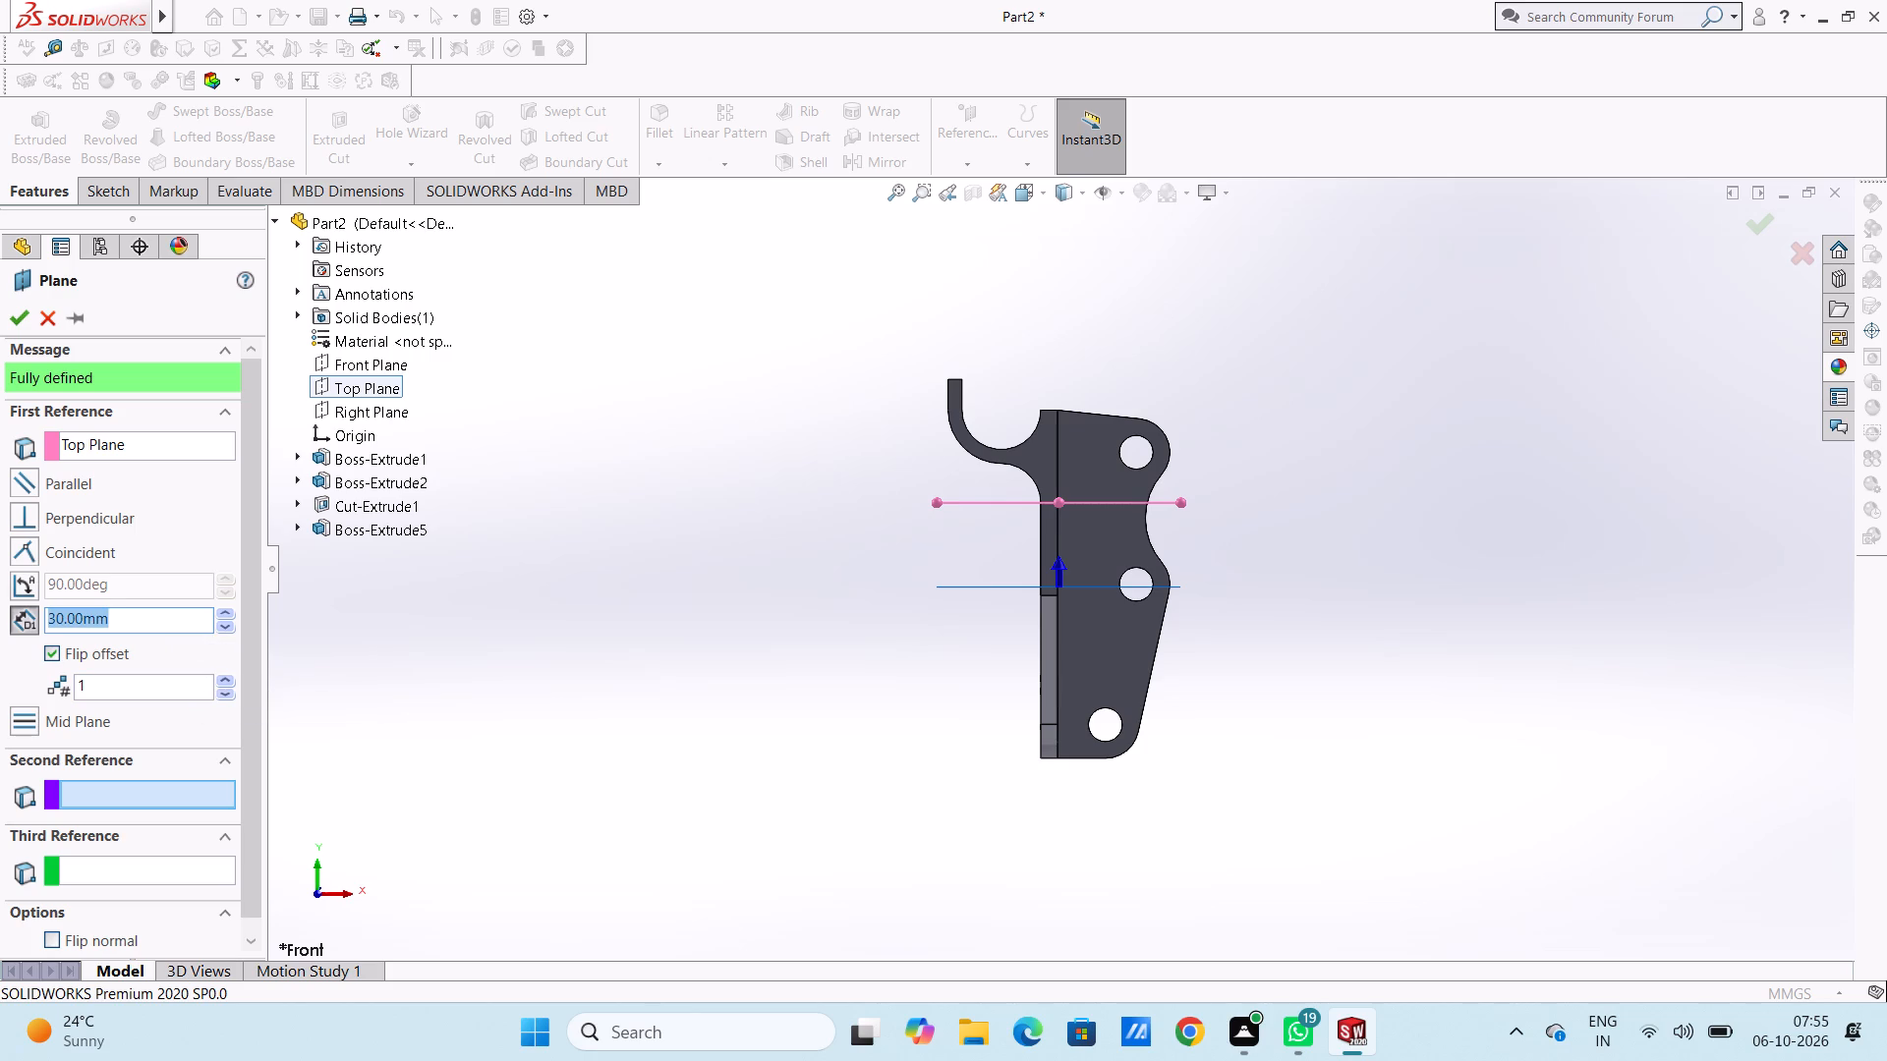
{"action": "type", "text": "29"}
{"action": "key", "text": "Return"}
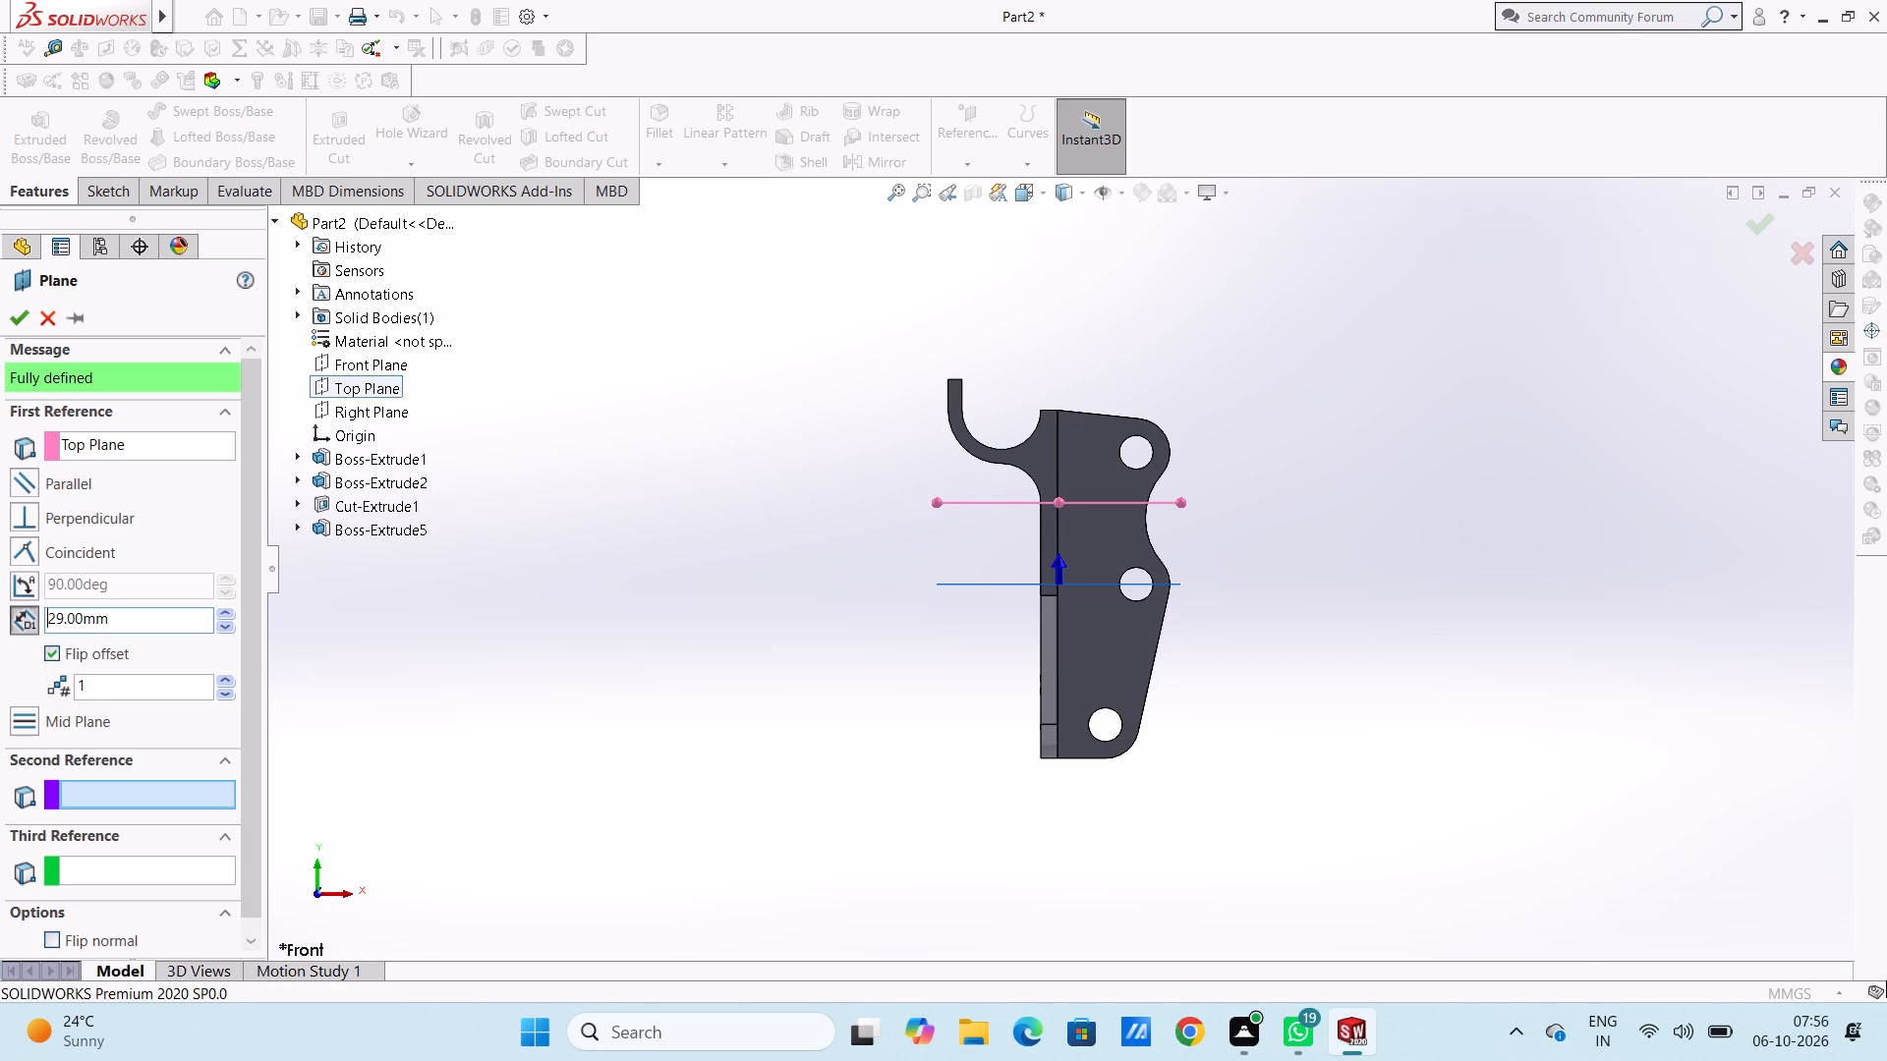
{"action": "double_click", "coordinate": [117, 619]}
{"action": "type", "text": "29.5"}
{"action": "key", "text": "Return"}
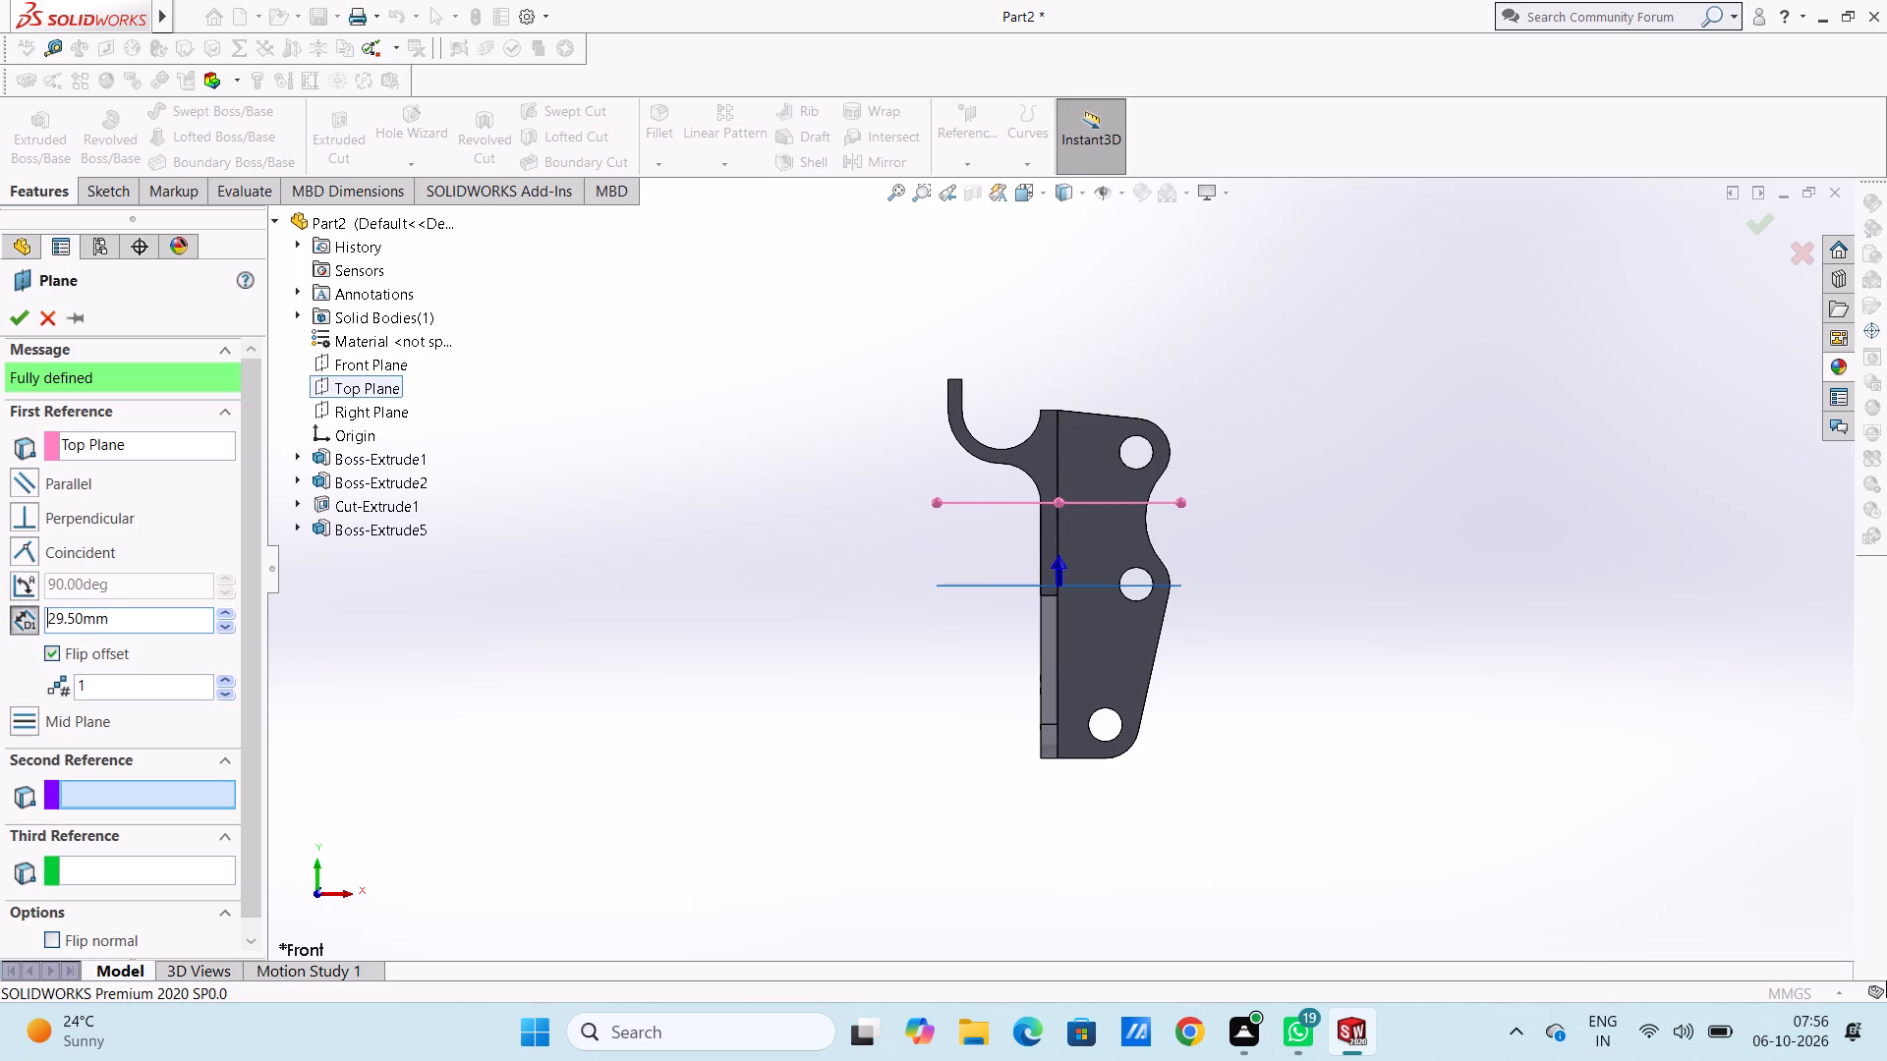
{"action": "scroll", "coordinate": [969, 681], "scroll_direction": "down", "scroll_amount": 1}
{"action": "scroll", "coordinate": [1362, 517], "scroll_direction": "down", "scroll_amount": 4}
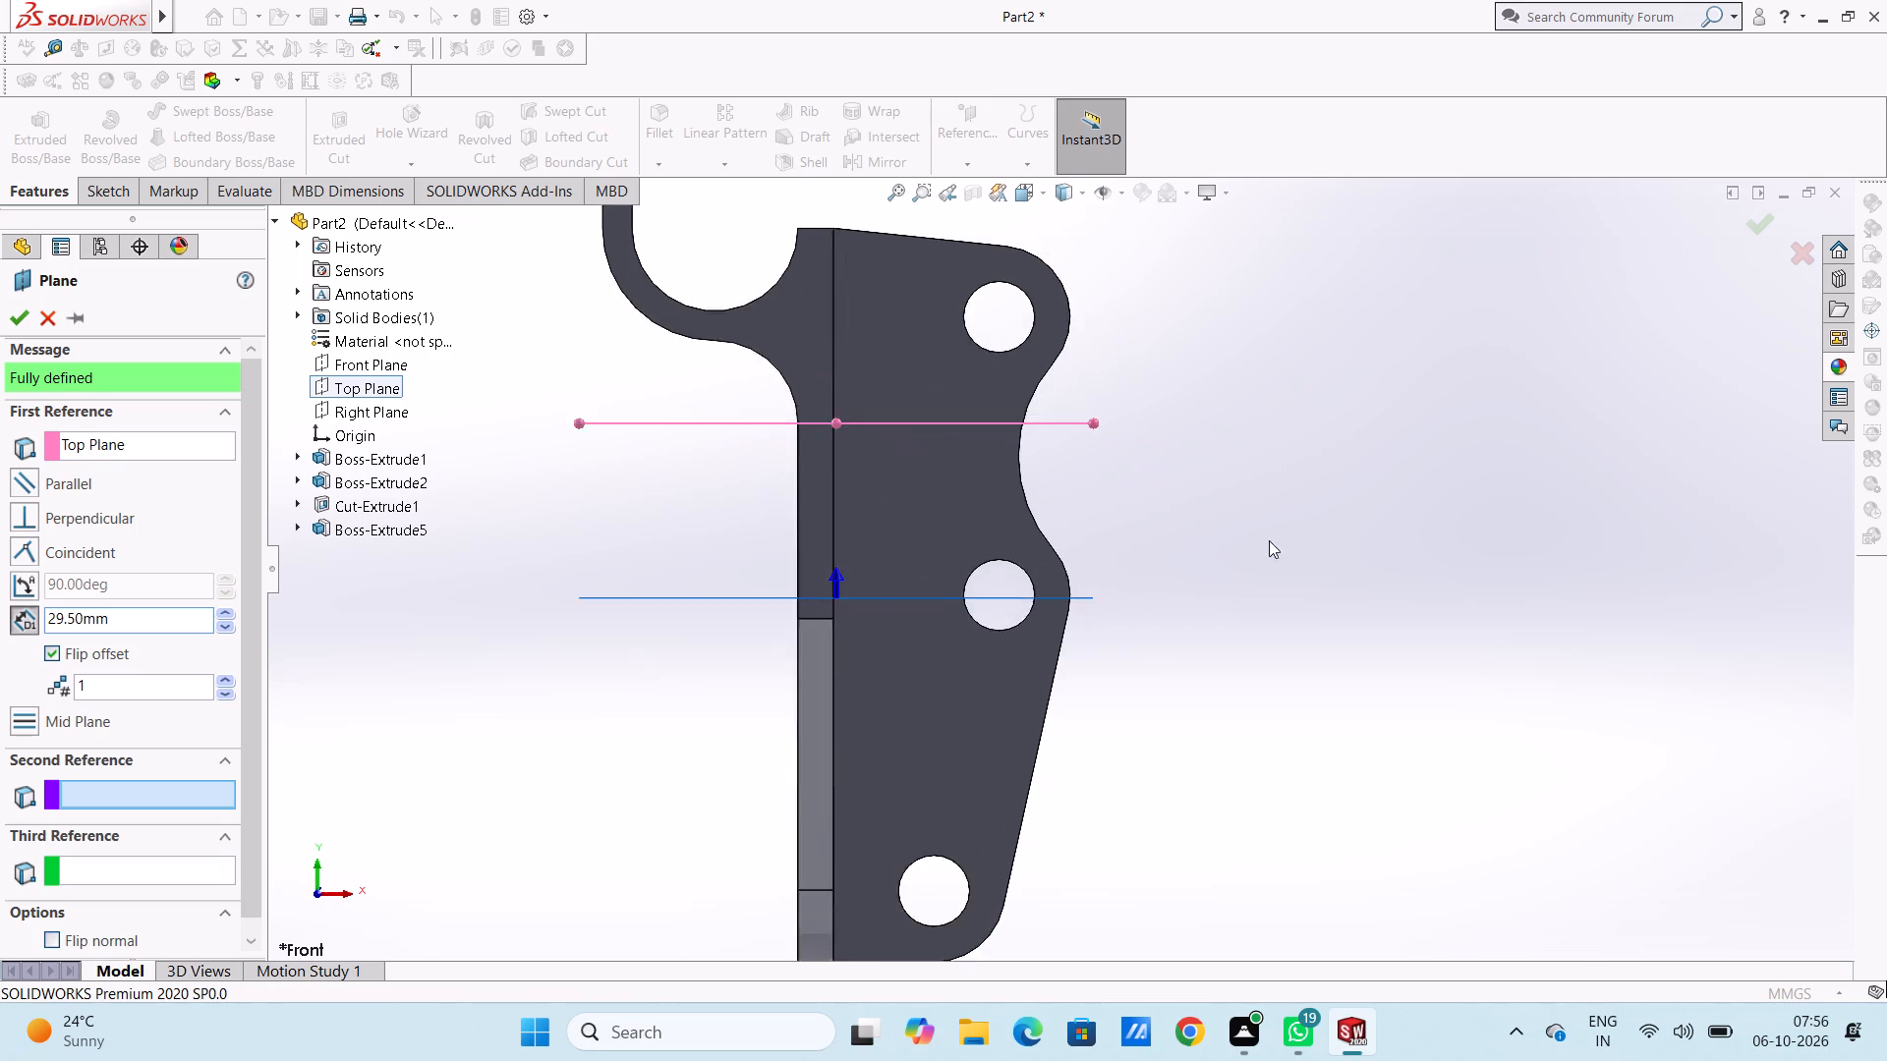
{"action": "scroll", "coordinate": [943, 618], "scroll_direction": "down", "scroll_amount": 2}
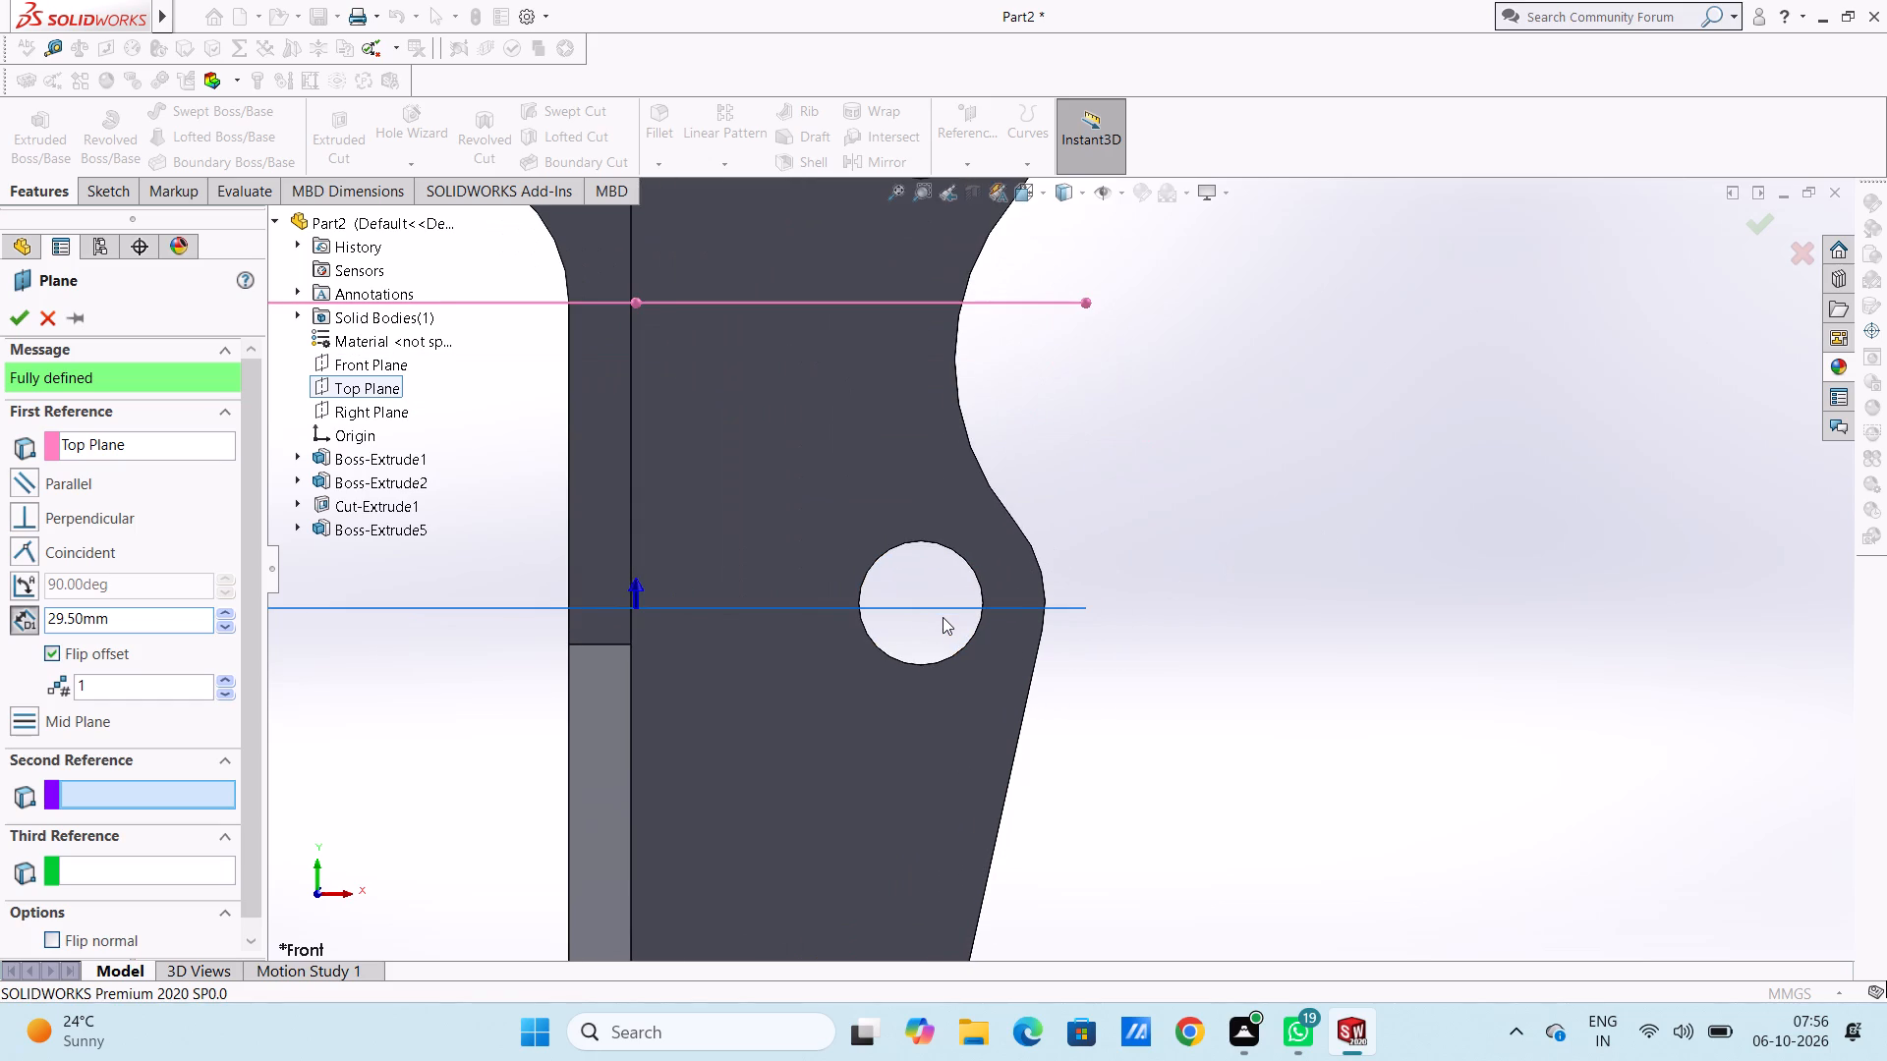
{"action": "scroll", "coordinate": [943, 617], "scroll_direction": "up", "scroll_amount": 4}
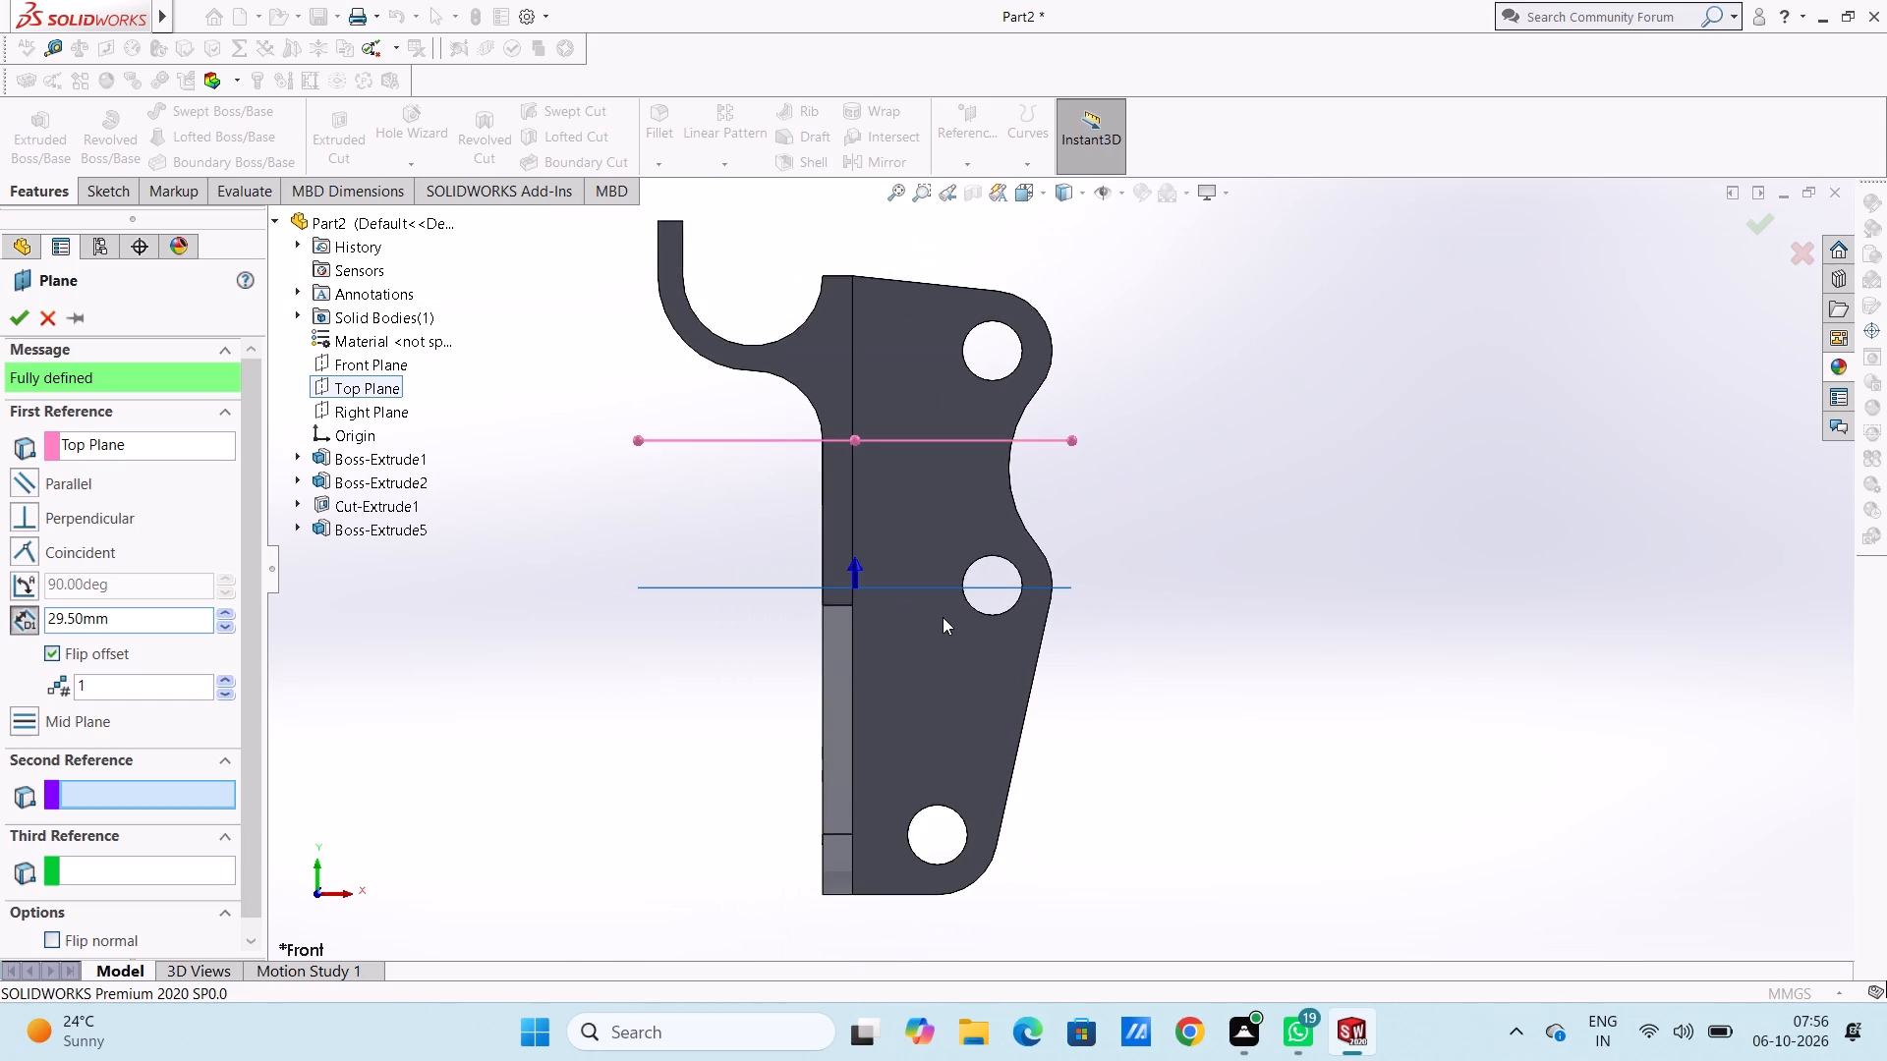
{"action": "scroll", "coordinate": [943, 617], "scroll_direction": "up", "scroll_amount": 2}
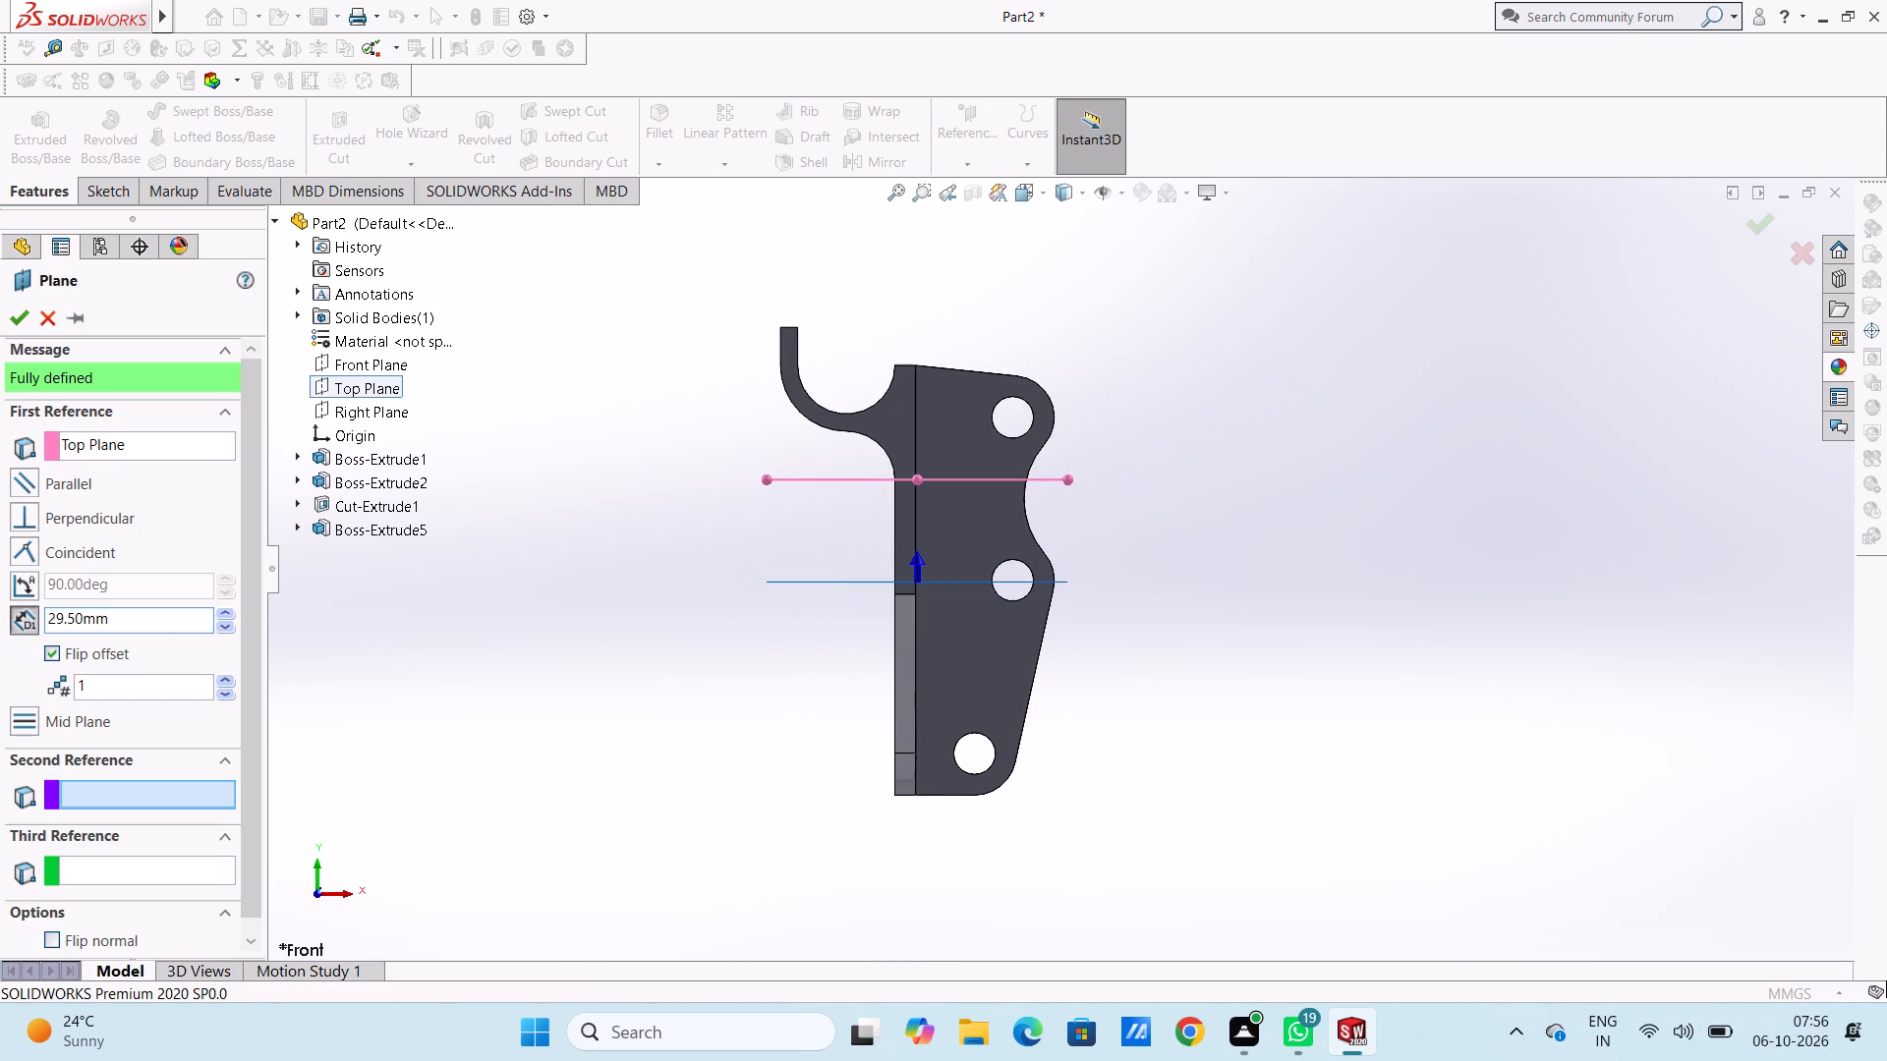
Set the plane's offset to 29 mm, check it against the flange's middle hole, and create the plane.
{"action": "double_click", "coordinate": [156, 627]}
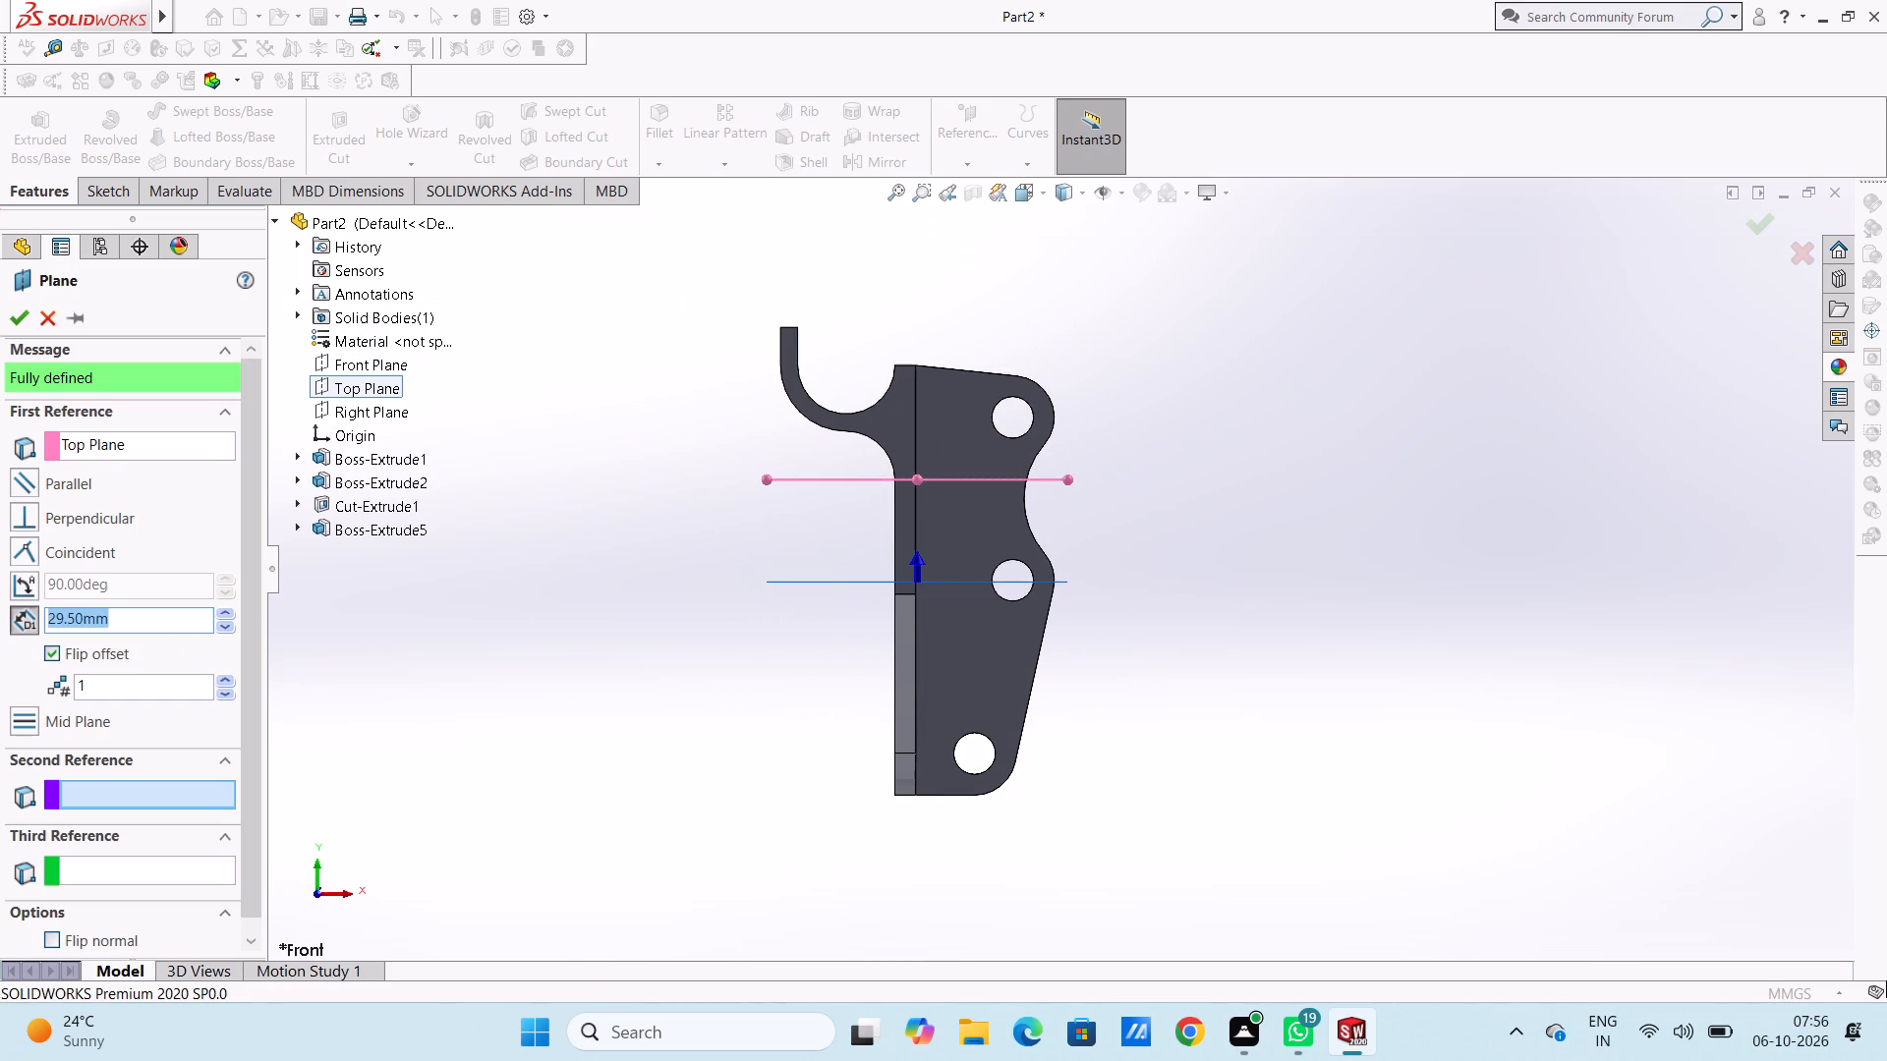
{"action": "type", "text": "29"}
{"action": "key", "text": "Return"}
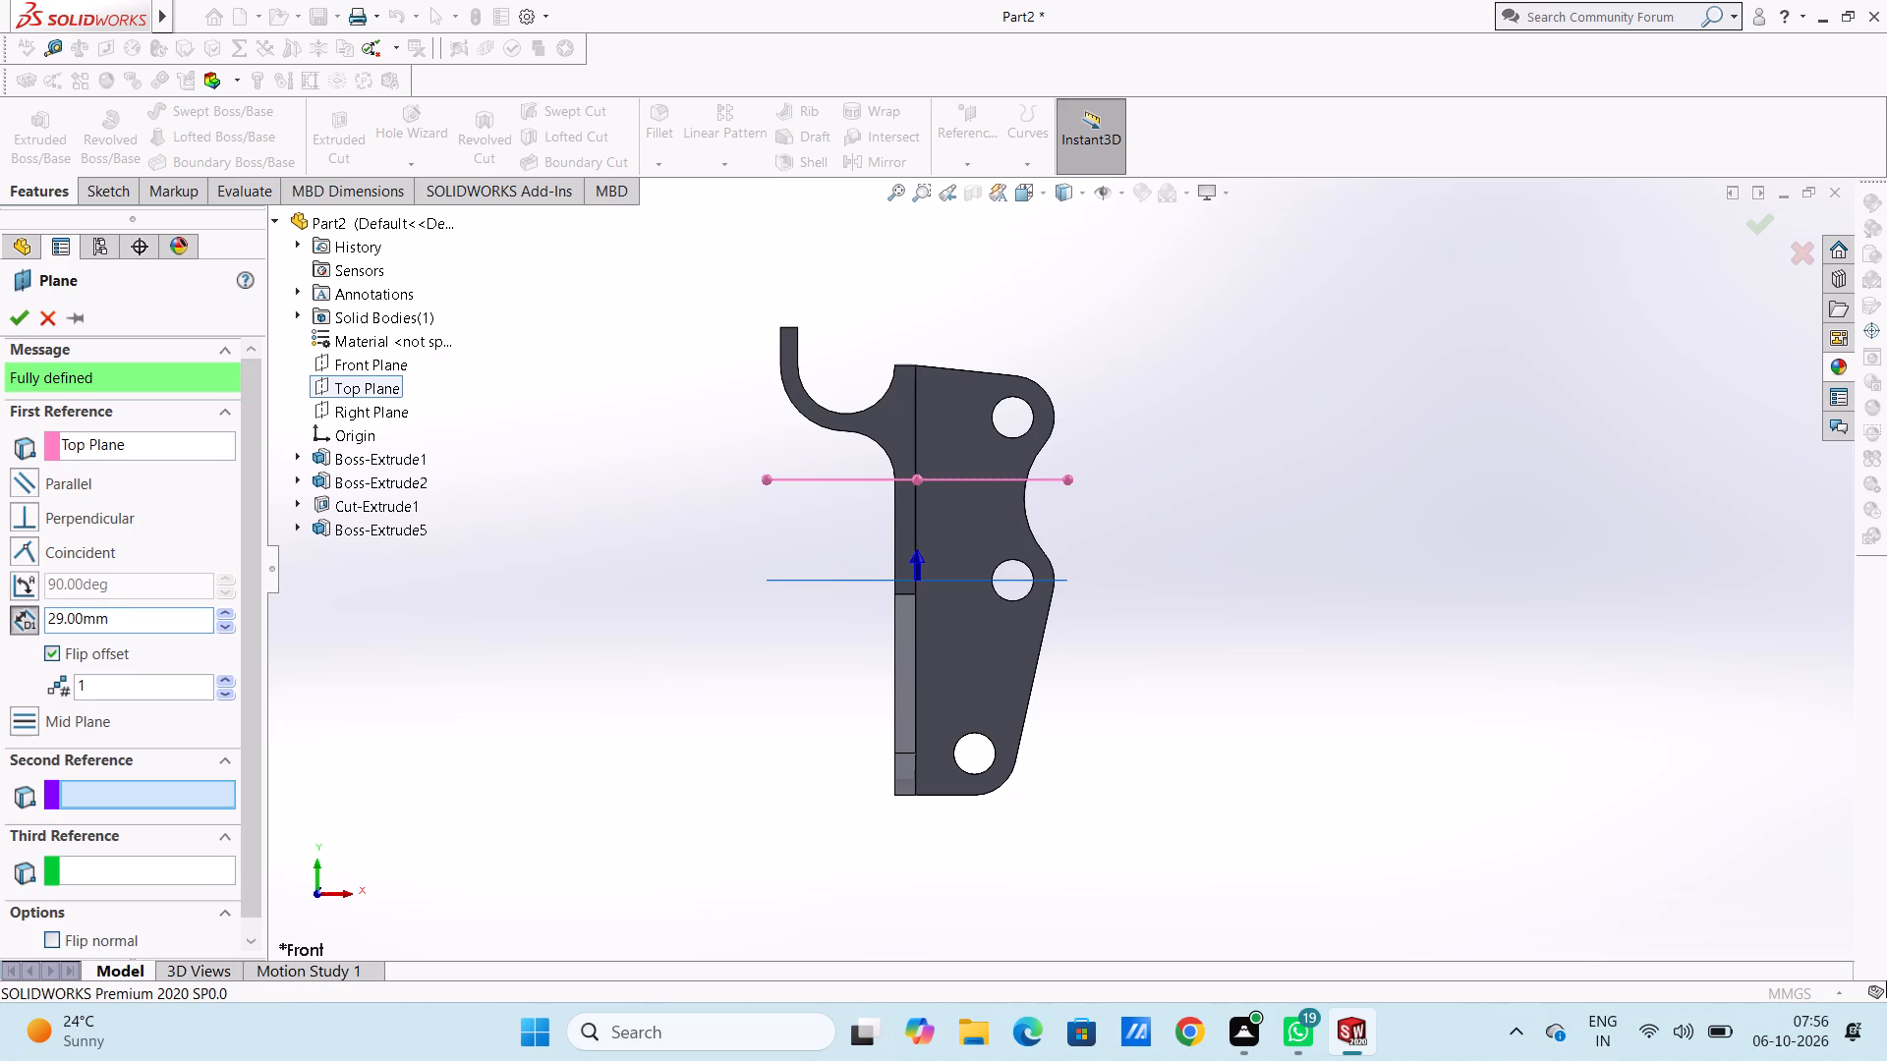
{"action": "scroll", "coordinate": [895, 521], "scroll_direction": "down", "scroll_amount": 5}
{"action": "scroll", "coordinate": [1231, 717], "scroll_direction": "down", "scroll_amount": 3}
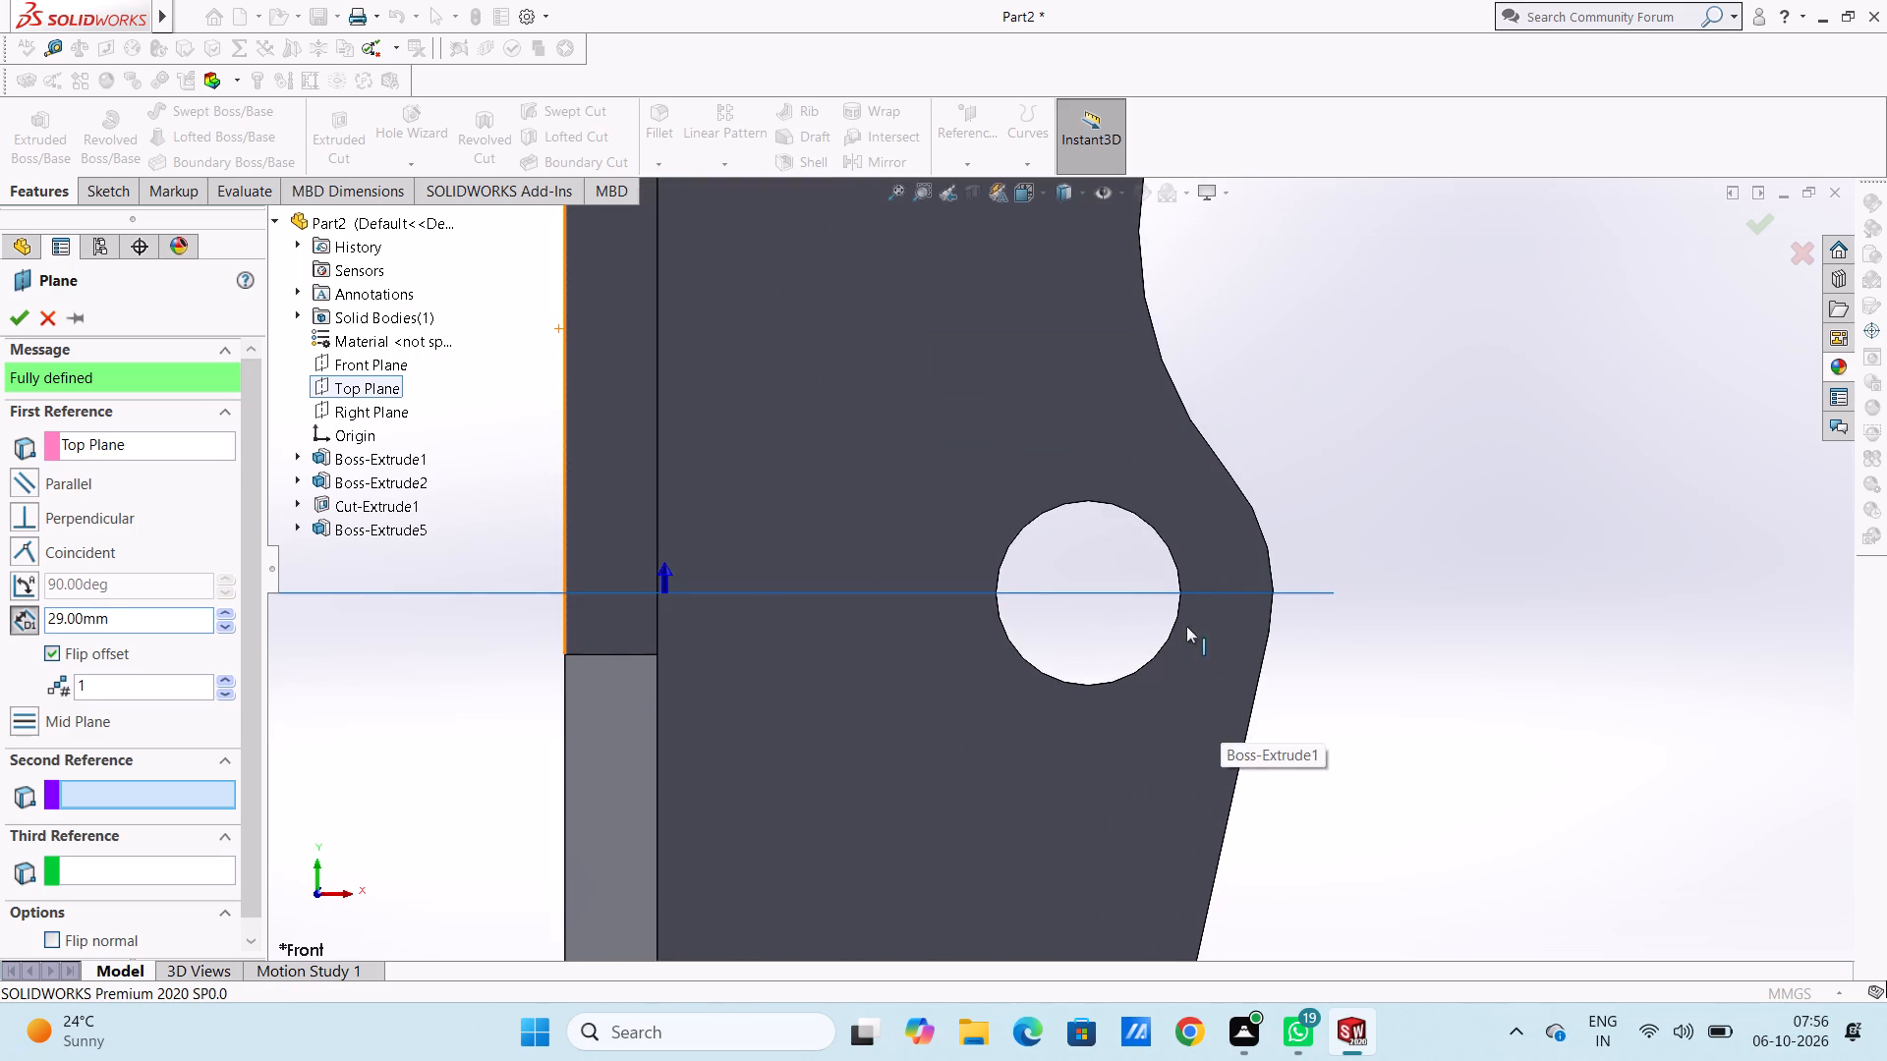
{"action": "scroll", "coordinate": [1133, 586], "scroll_direction": "down", "scroll_amount": 3}
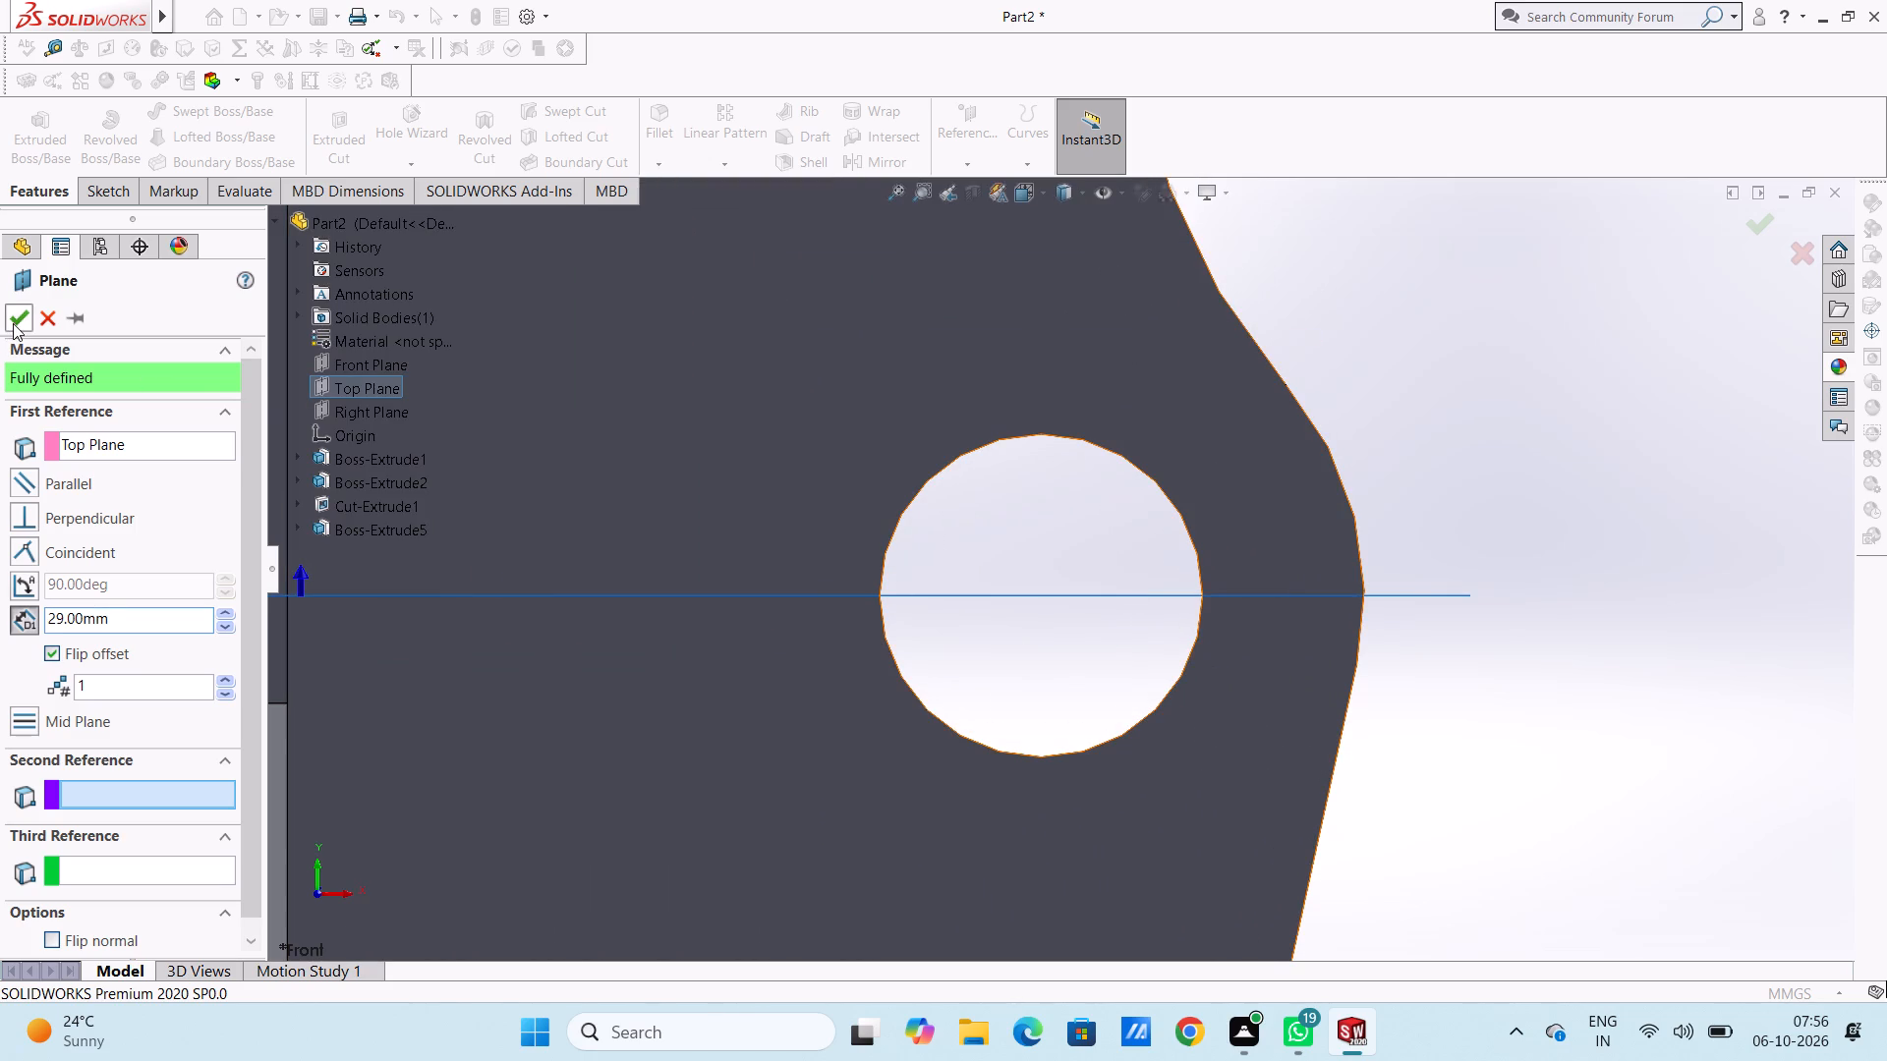
{"action": "left_click", "coordinate": [13, 322]}
{"action": "scroll", "coordinate": [1233, 541], "scroll_direction": "up", "scroll_amount": 12}
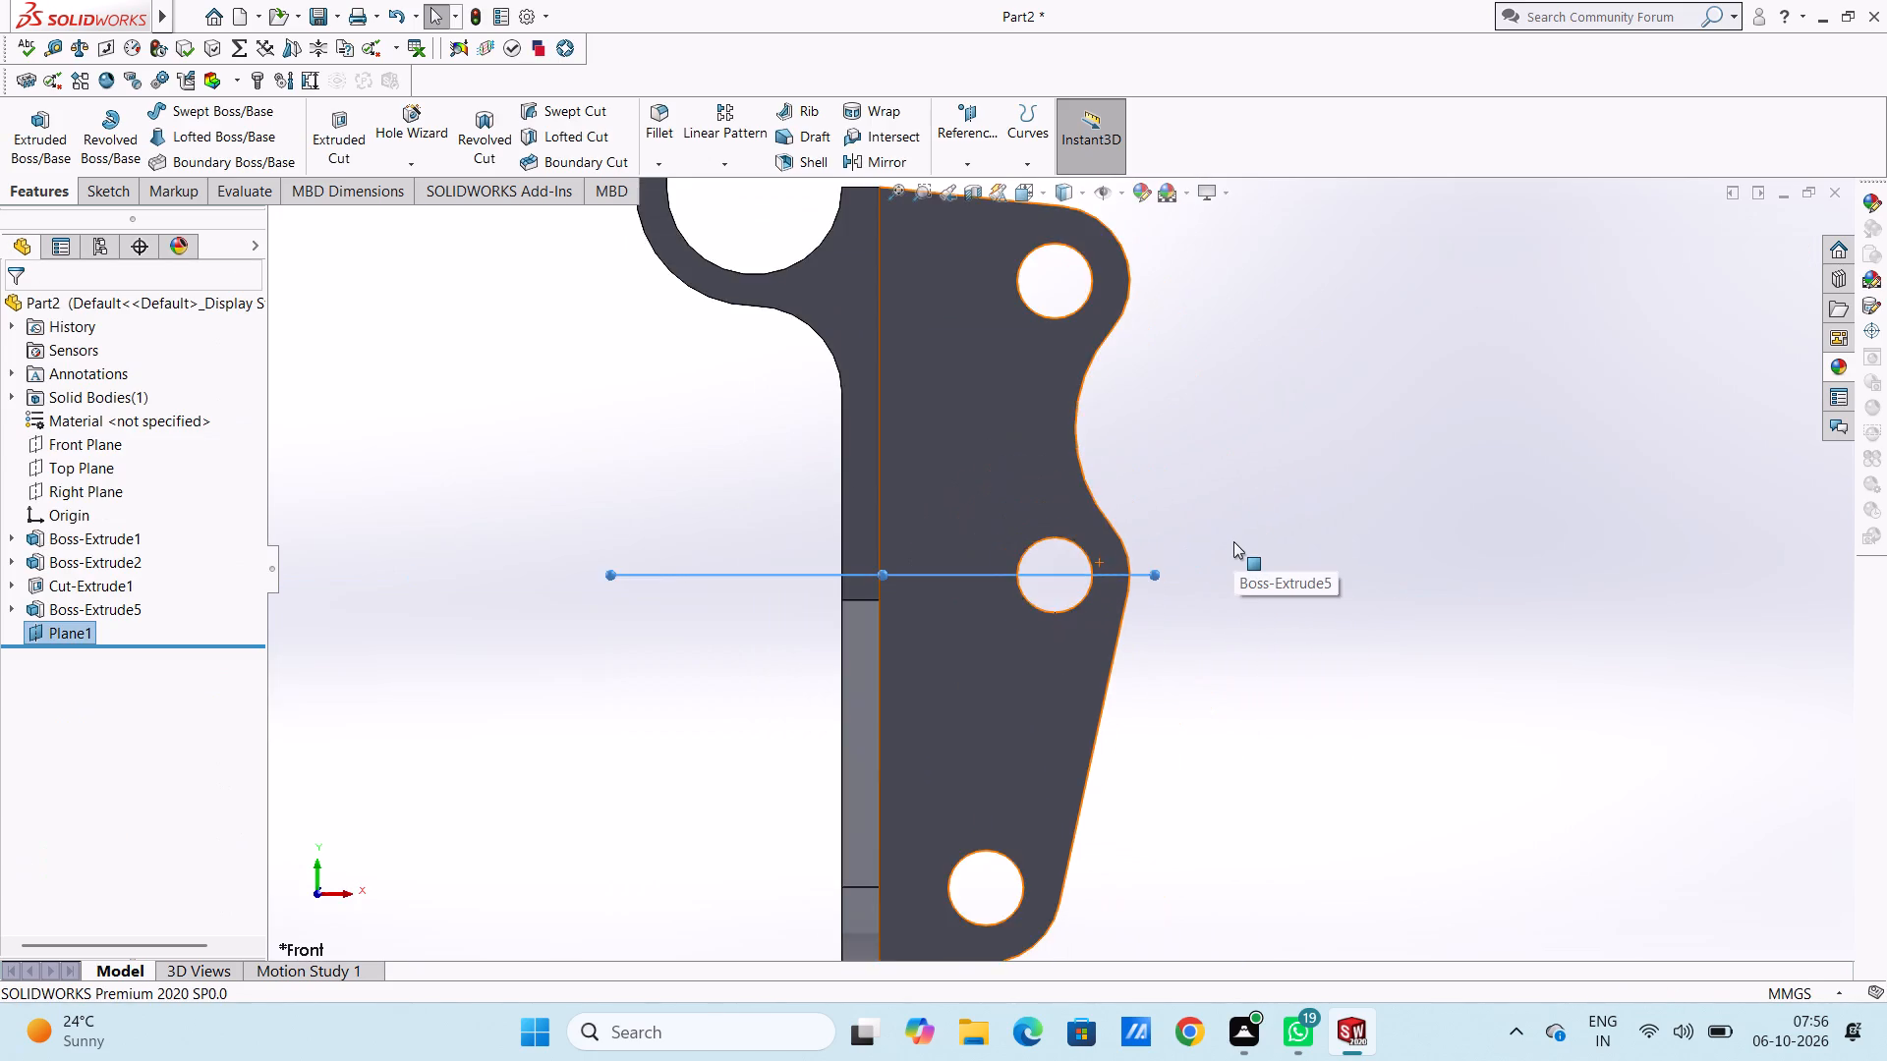
{"action": "scroll", "coordinate": [1233, 541], "scroll_direction": "up", "scroll_amount": 4}
{"action": "left_click", "coordinate": [1215, 506]}
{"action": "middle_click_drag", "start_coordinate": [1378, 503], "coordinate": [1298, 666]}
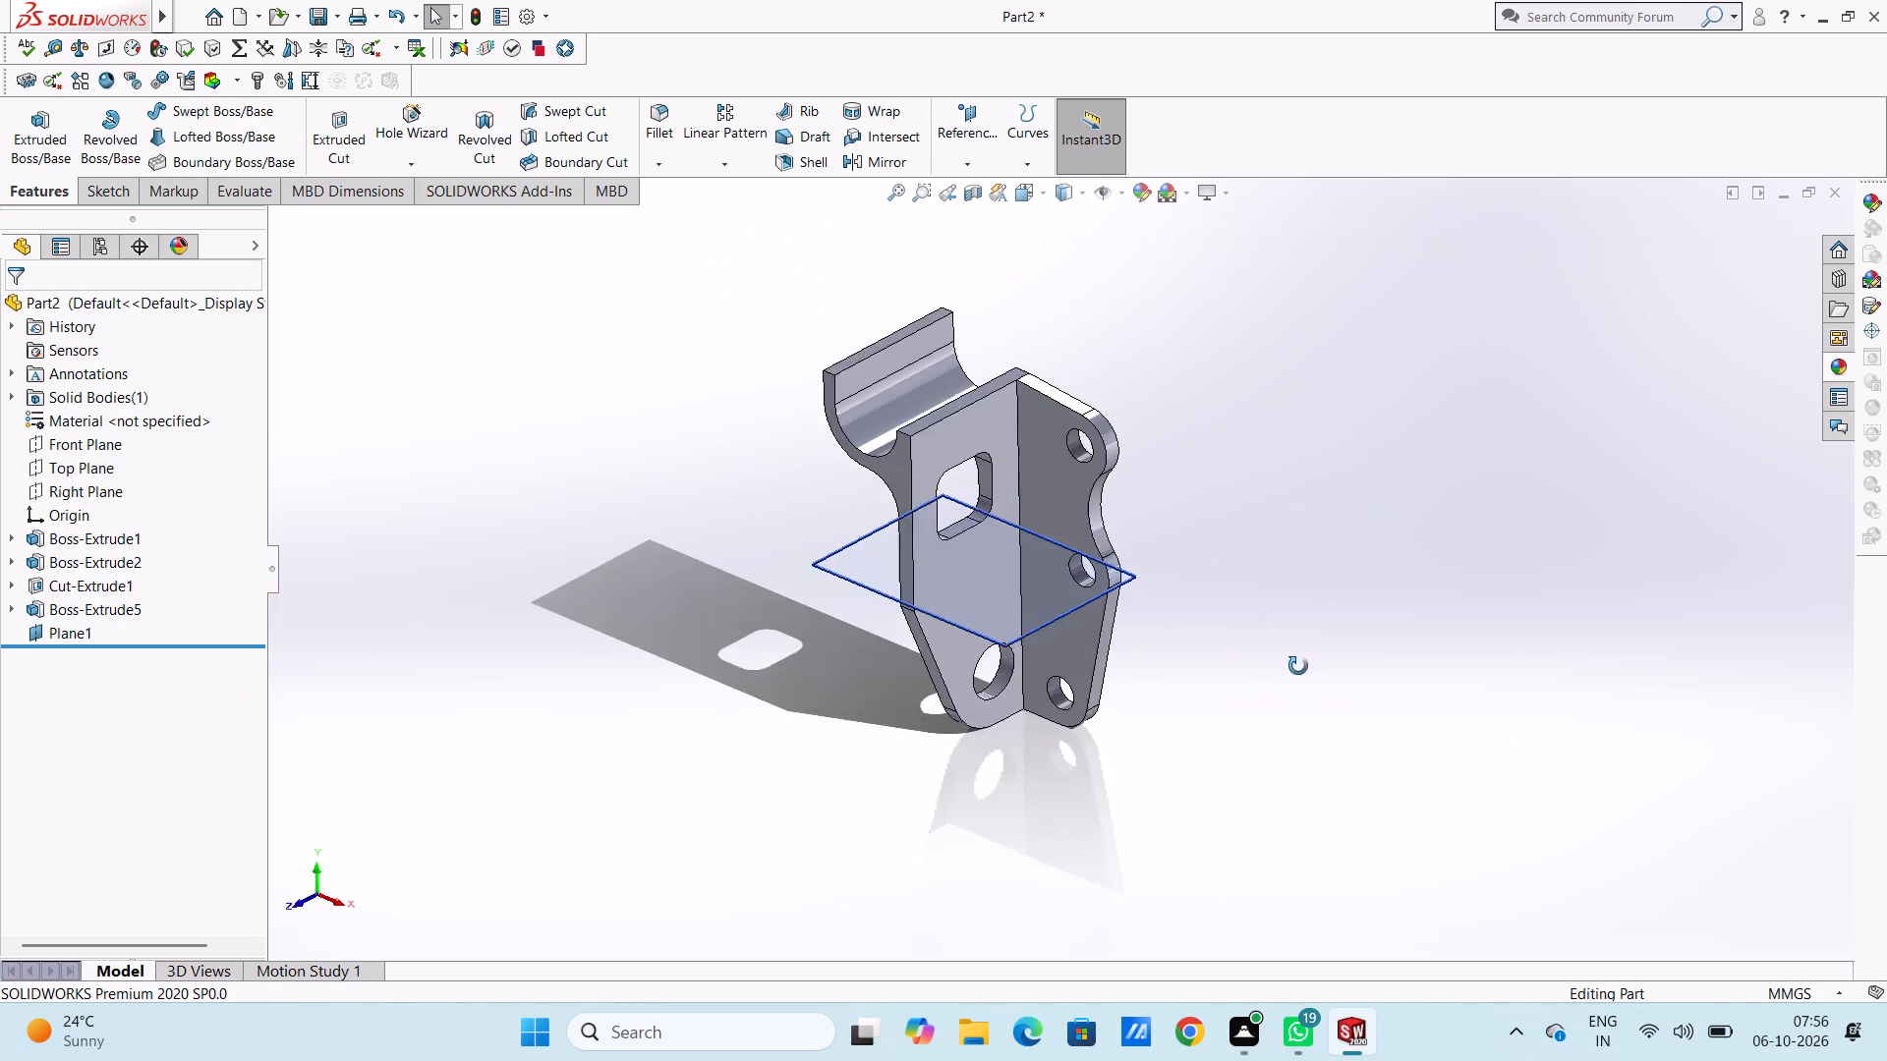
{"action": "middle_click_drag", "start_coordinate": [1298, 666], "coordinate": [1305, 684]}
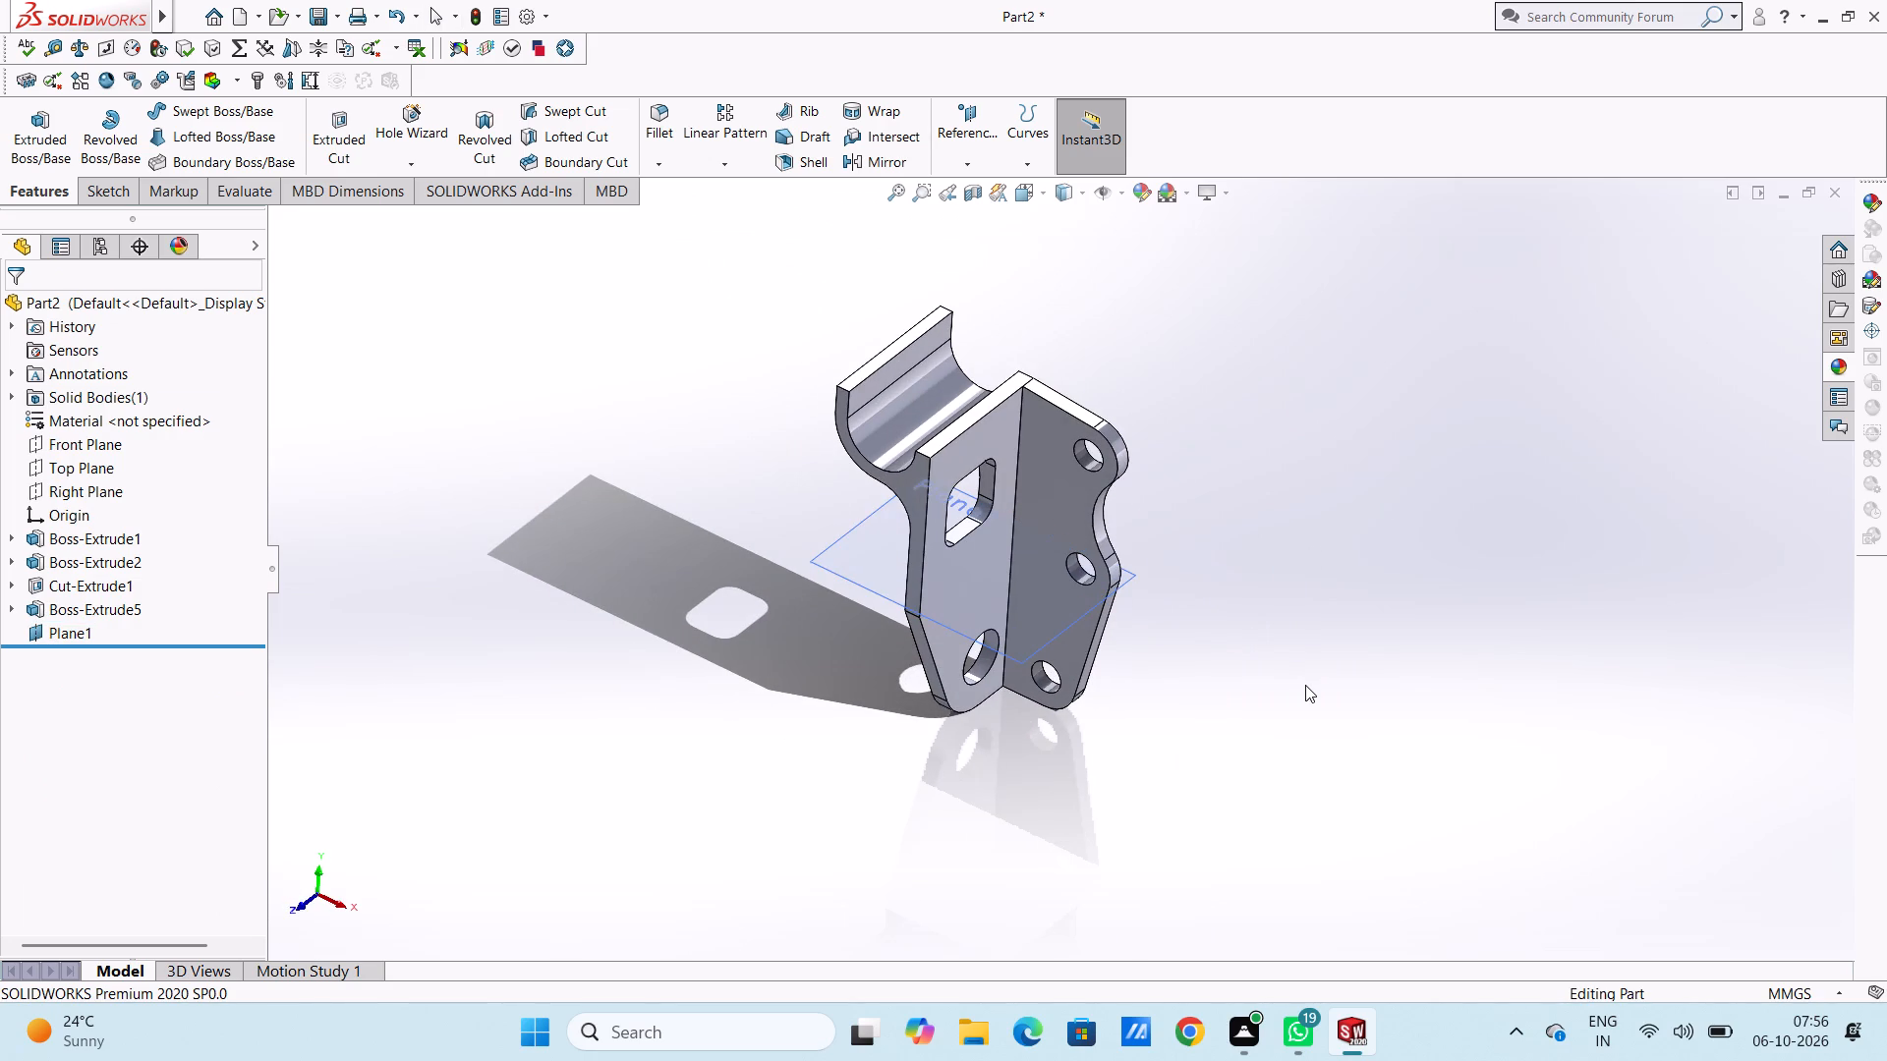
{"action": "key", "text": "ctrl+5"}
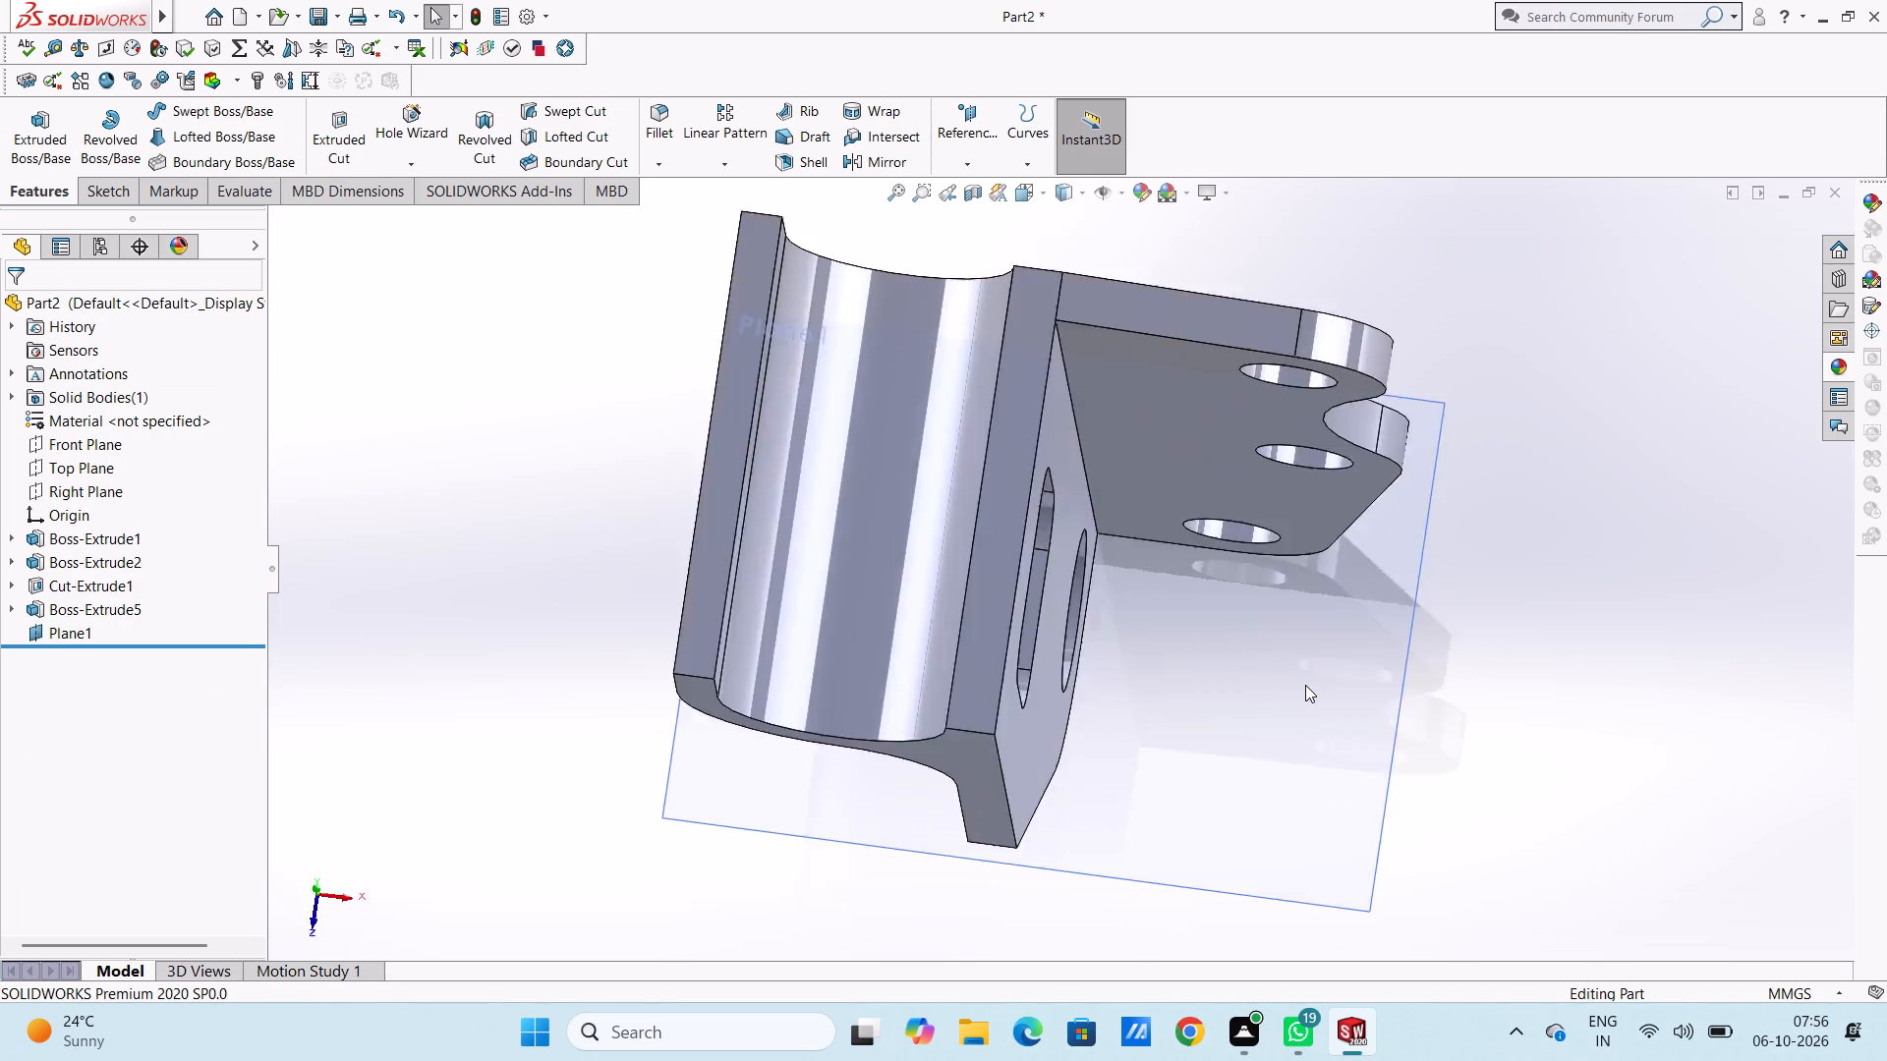
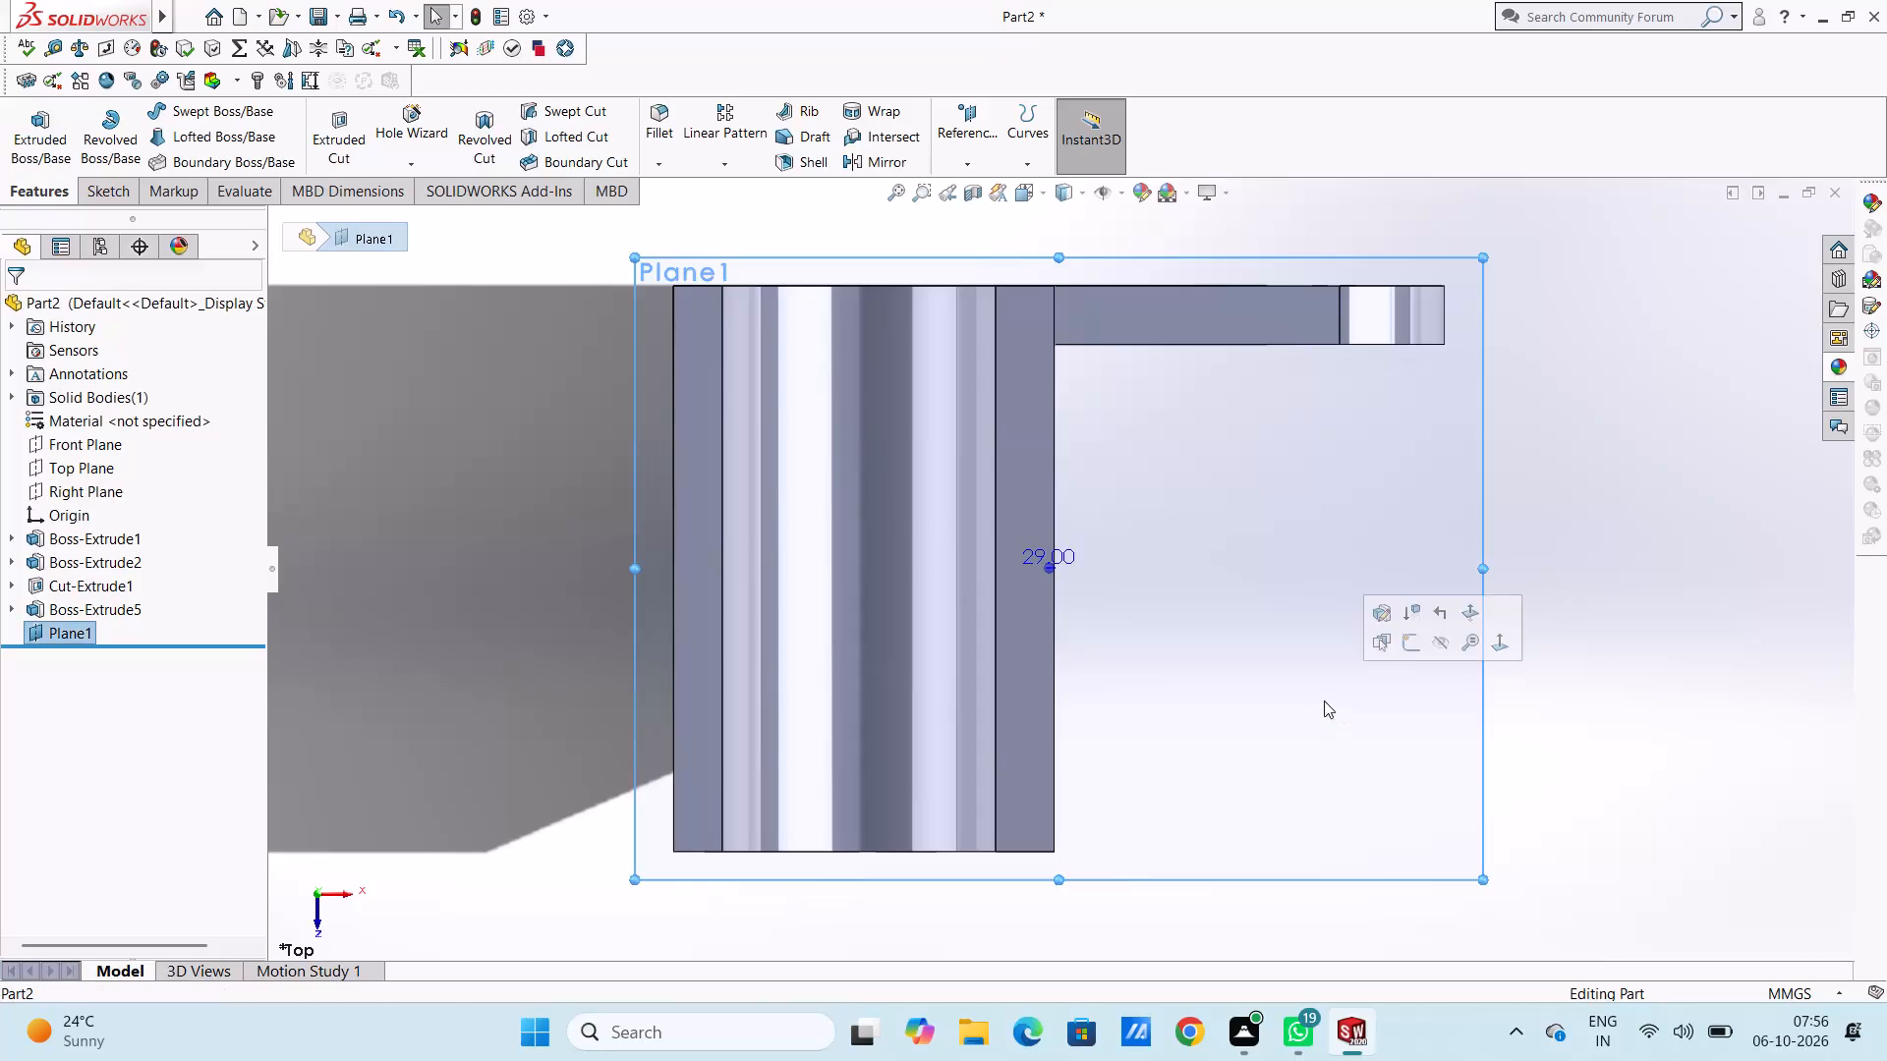
Start a new sketch on the reference plane 29 mm below Top Plane.
{"action": "left_click", "coordinate": [1403, 651]}
{"action": "left_click", "coordinate": [1604, 608]}
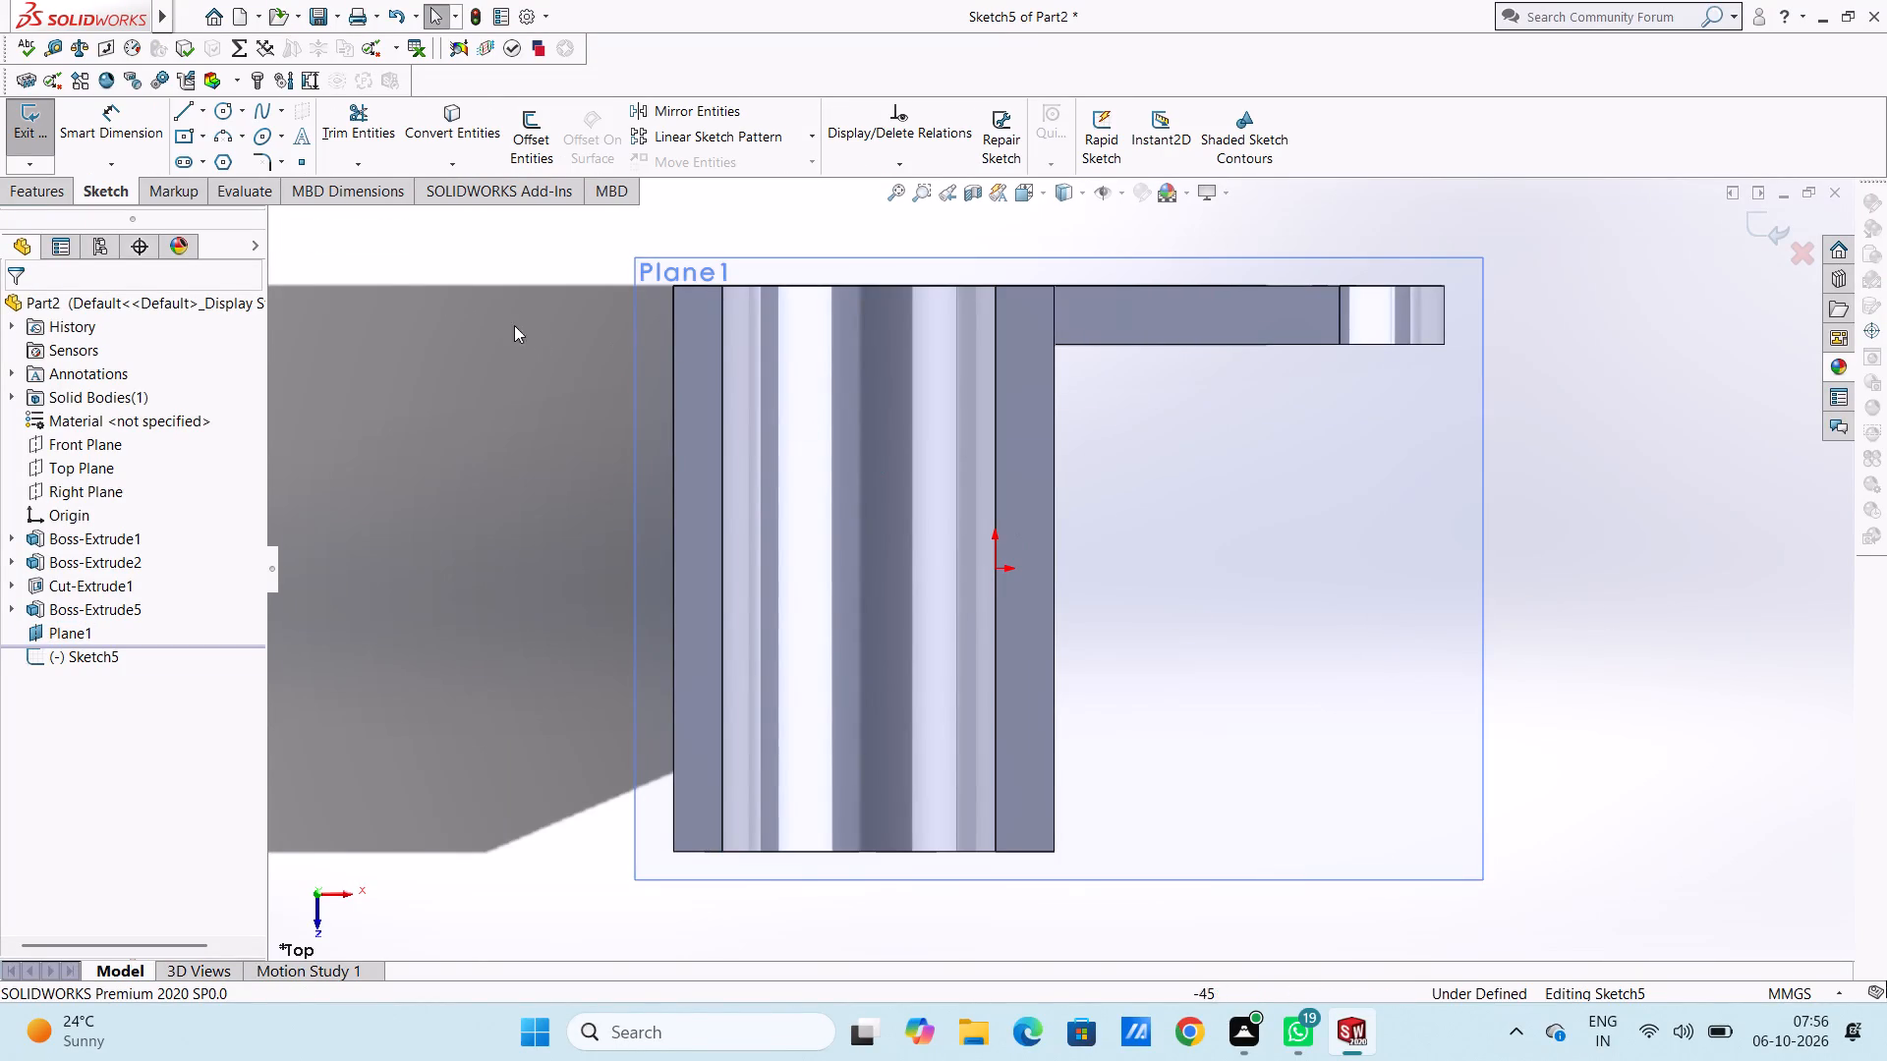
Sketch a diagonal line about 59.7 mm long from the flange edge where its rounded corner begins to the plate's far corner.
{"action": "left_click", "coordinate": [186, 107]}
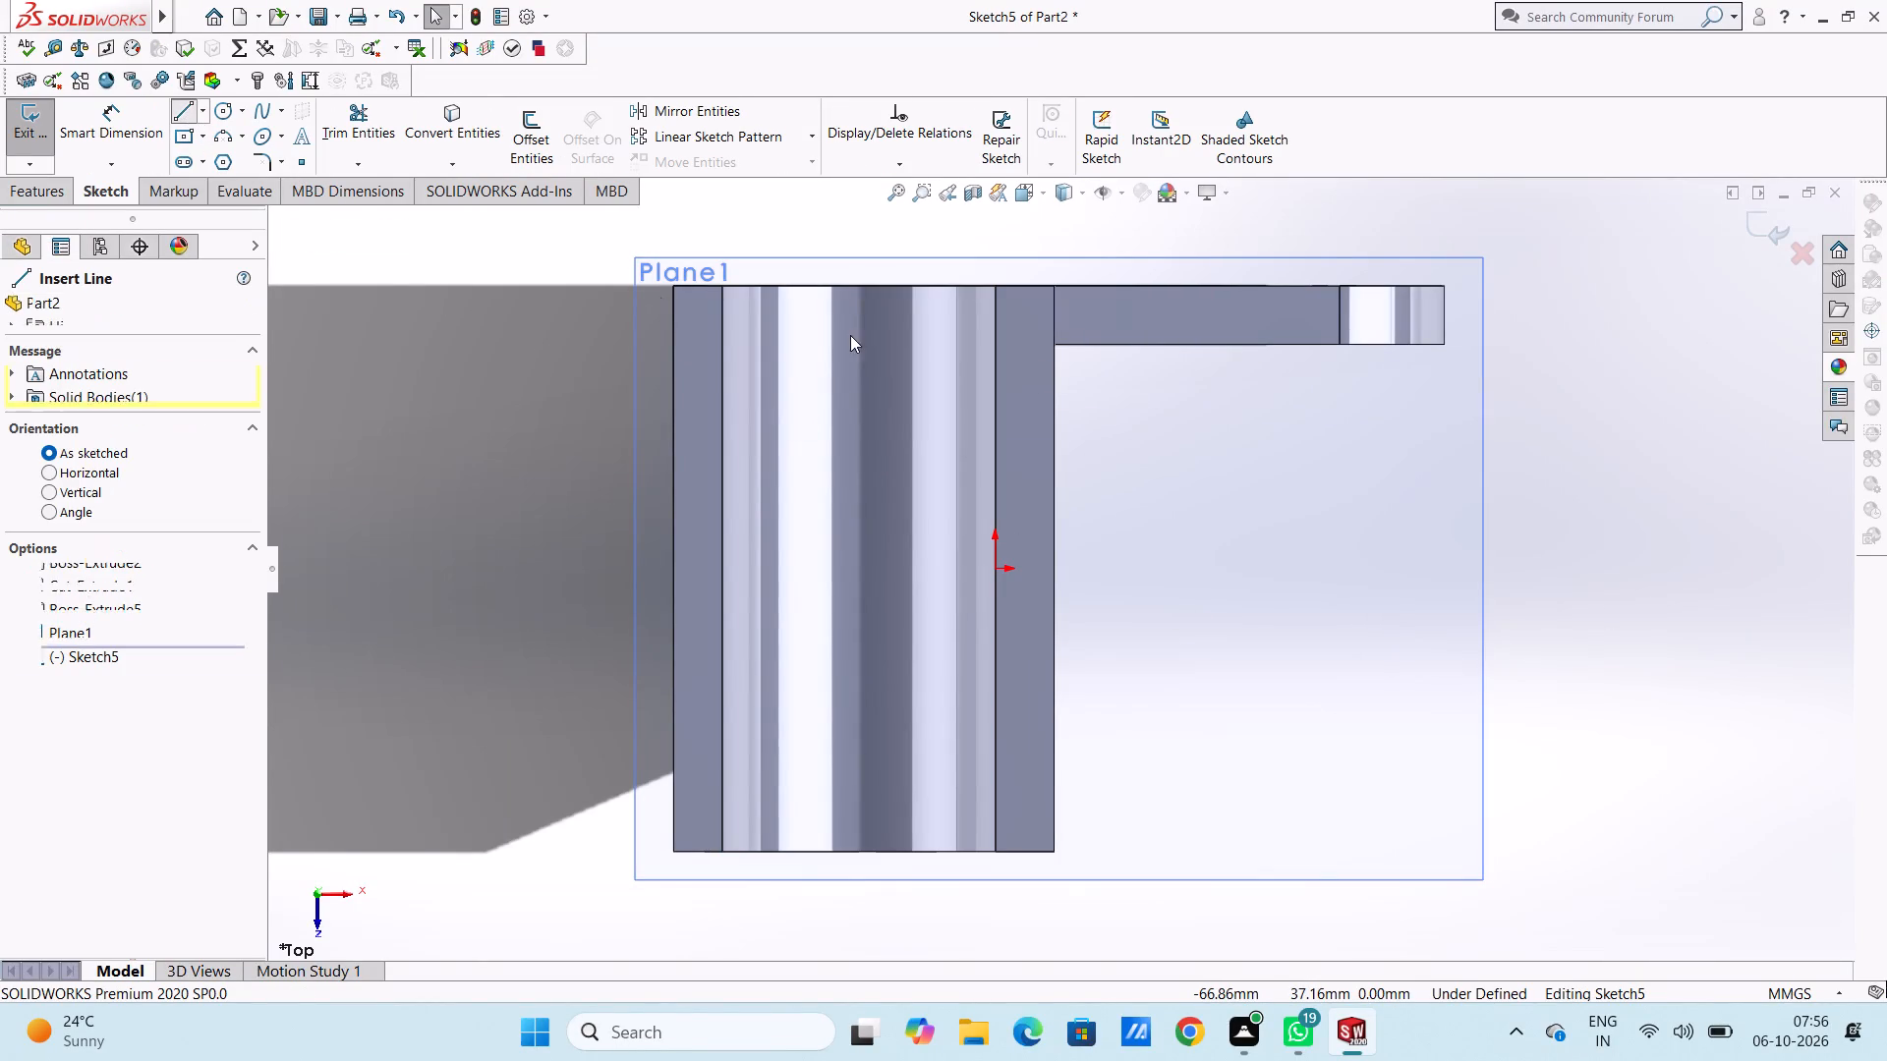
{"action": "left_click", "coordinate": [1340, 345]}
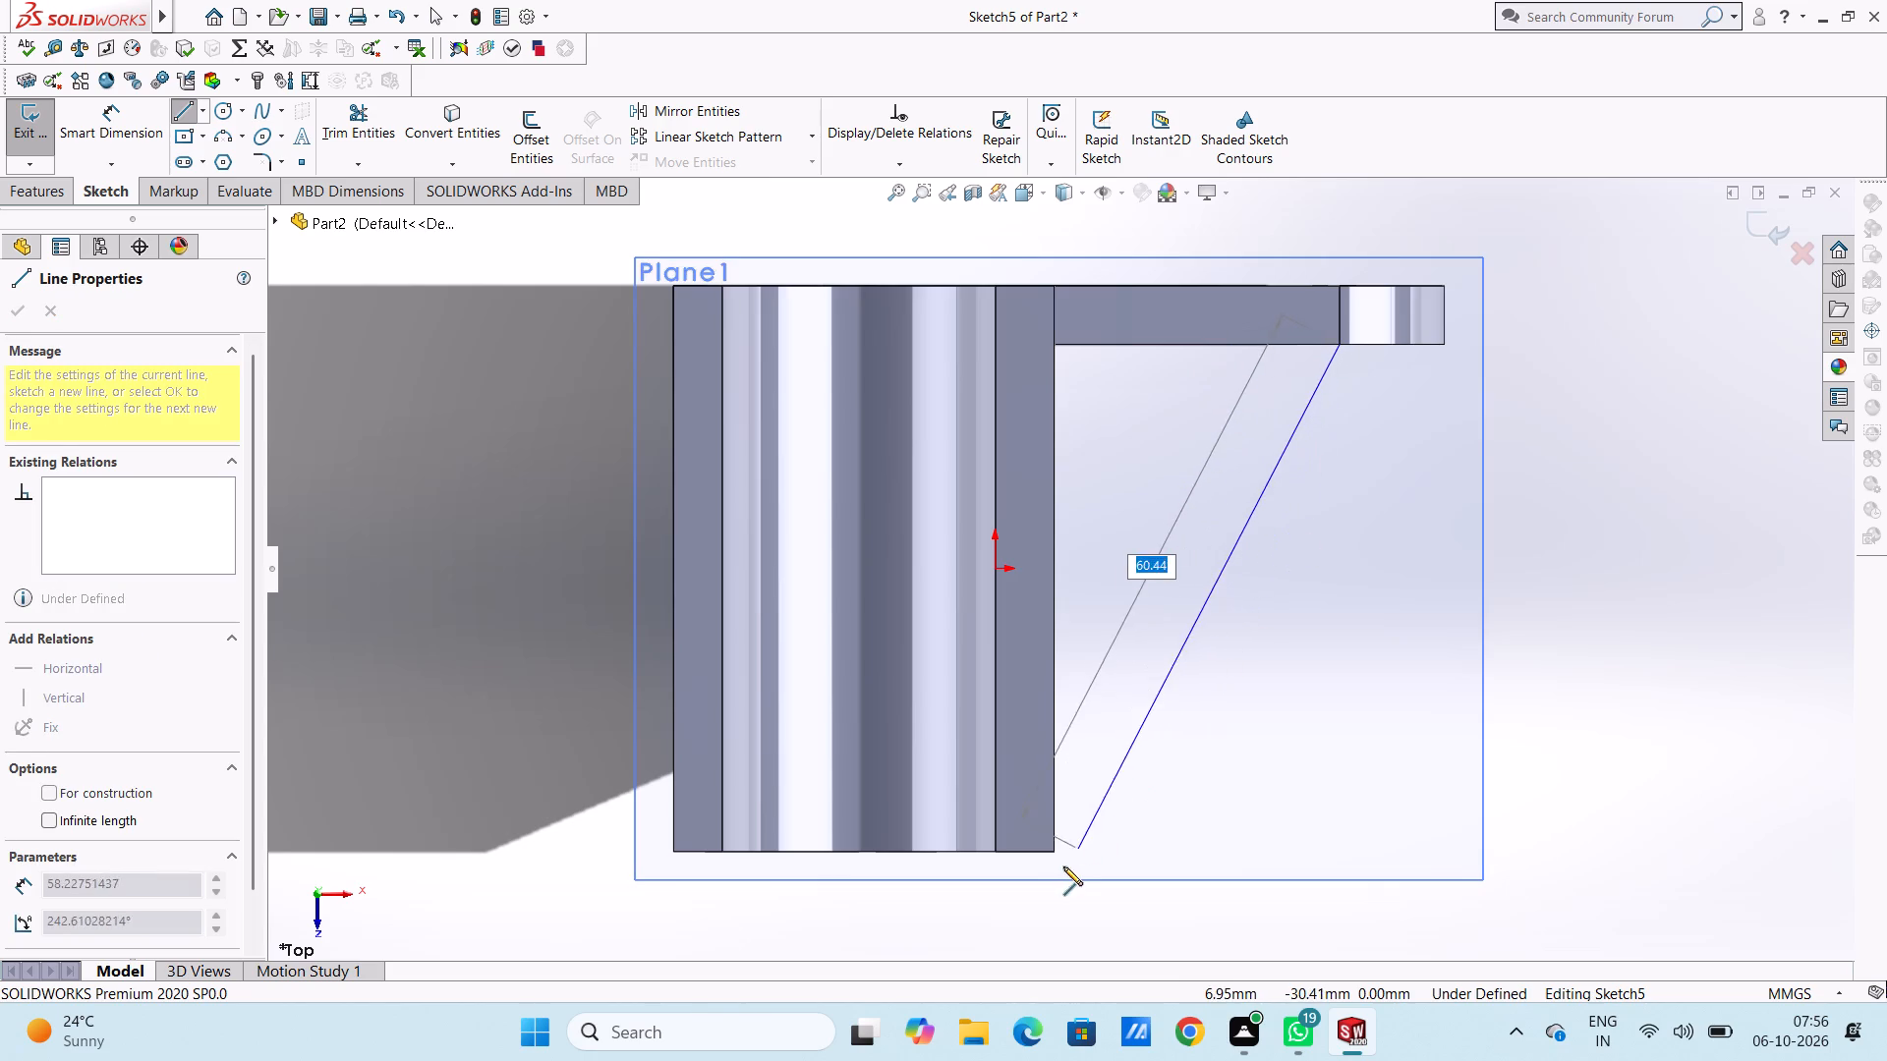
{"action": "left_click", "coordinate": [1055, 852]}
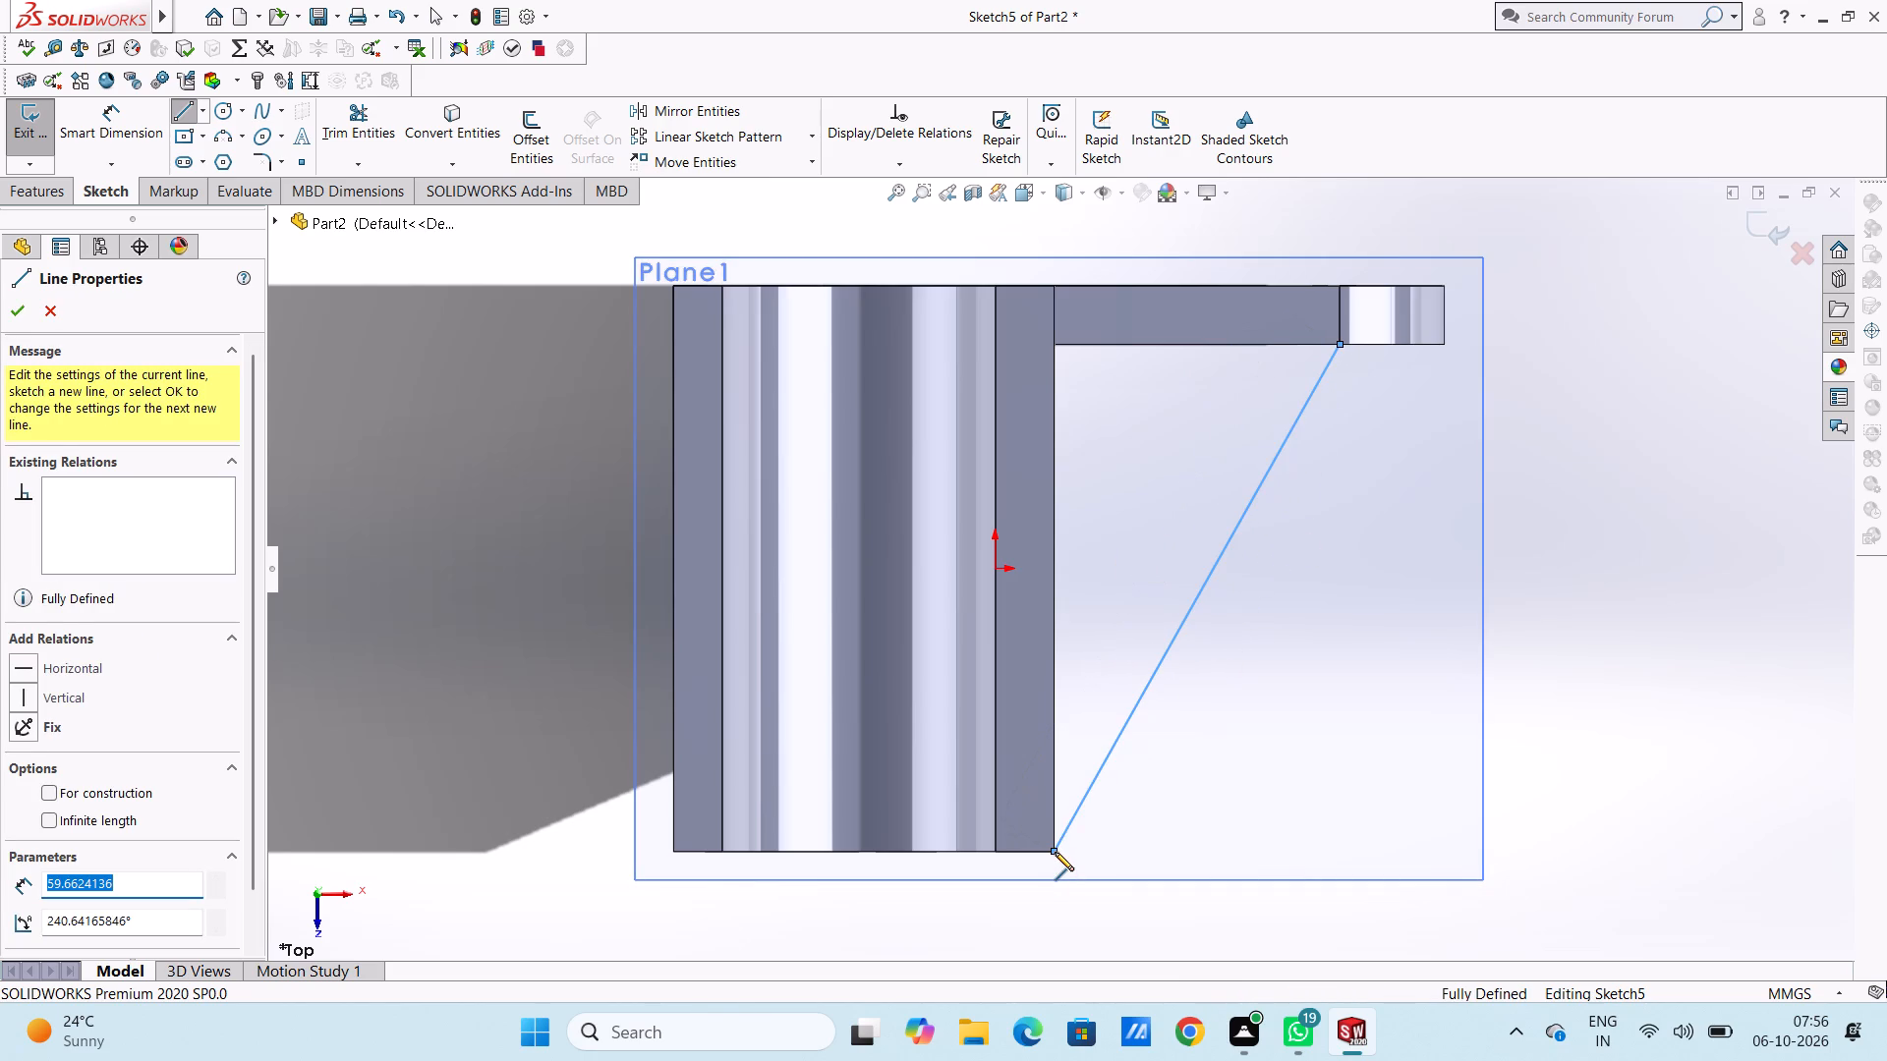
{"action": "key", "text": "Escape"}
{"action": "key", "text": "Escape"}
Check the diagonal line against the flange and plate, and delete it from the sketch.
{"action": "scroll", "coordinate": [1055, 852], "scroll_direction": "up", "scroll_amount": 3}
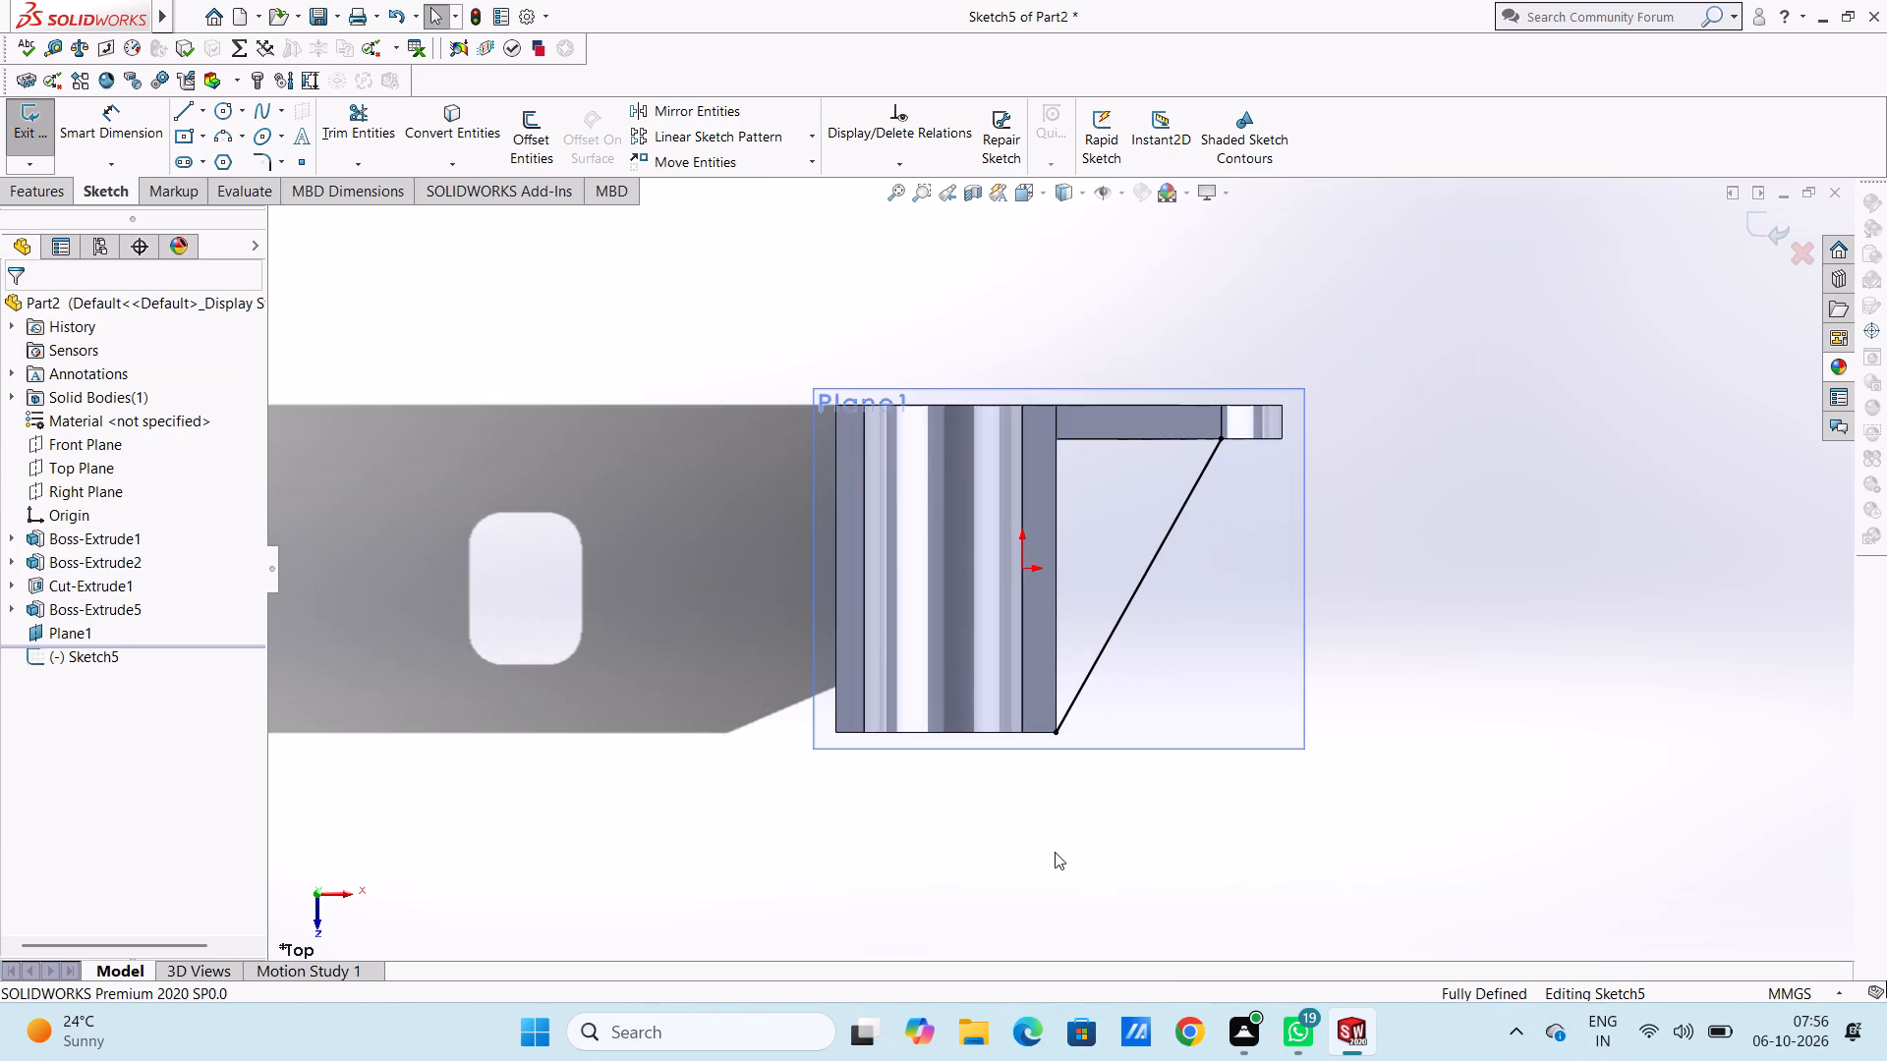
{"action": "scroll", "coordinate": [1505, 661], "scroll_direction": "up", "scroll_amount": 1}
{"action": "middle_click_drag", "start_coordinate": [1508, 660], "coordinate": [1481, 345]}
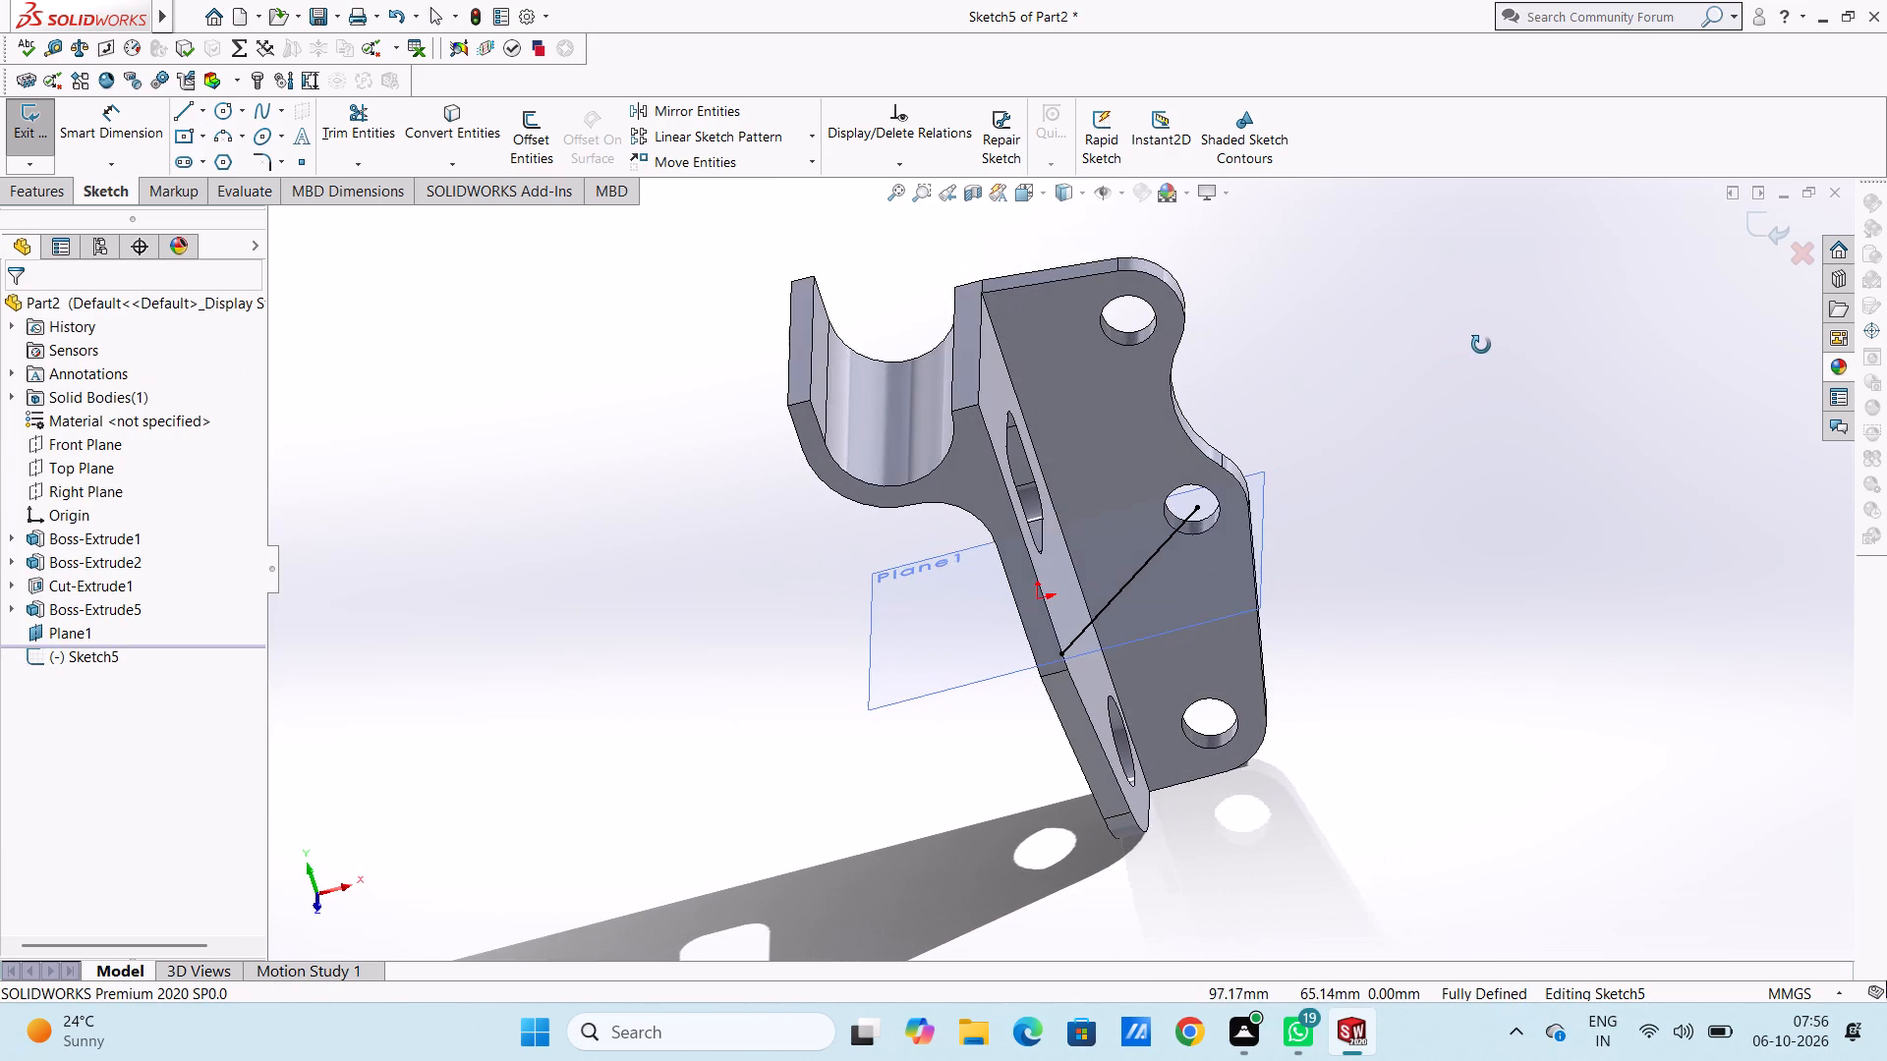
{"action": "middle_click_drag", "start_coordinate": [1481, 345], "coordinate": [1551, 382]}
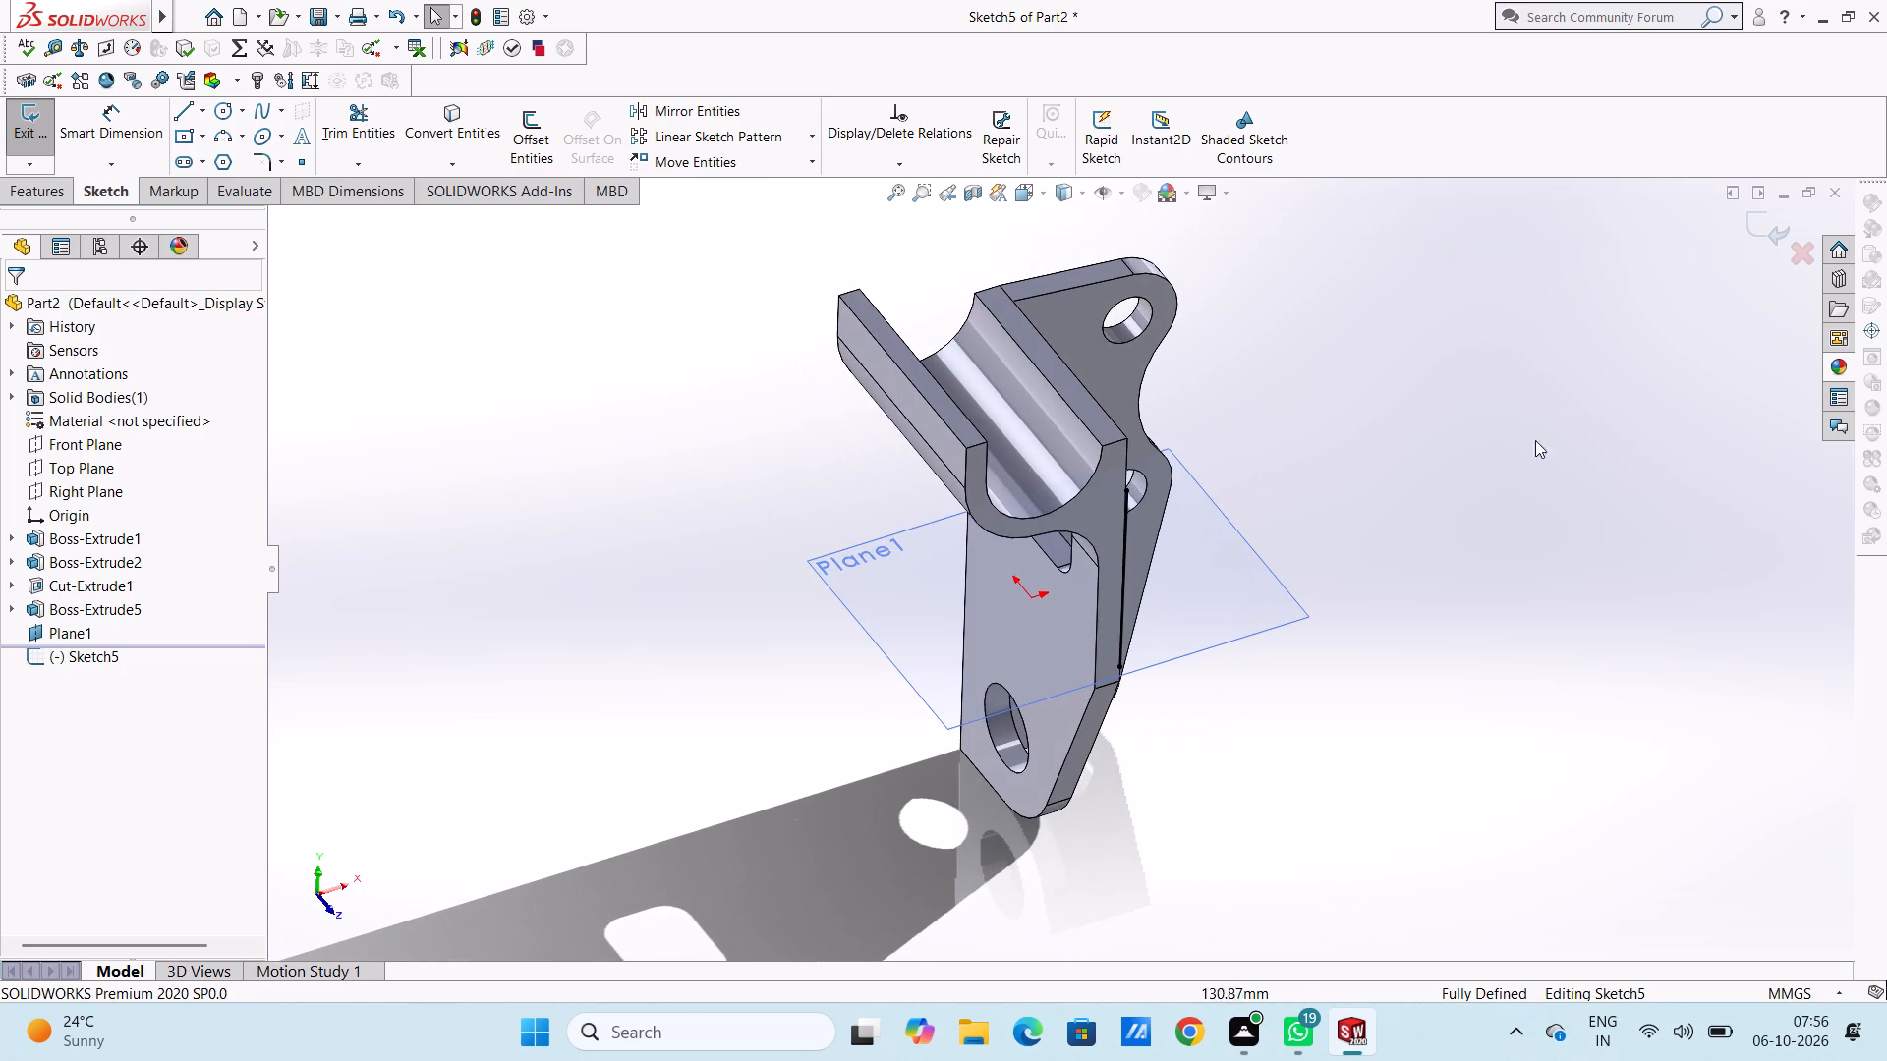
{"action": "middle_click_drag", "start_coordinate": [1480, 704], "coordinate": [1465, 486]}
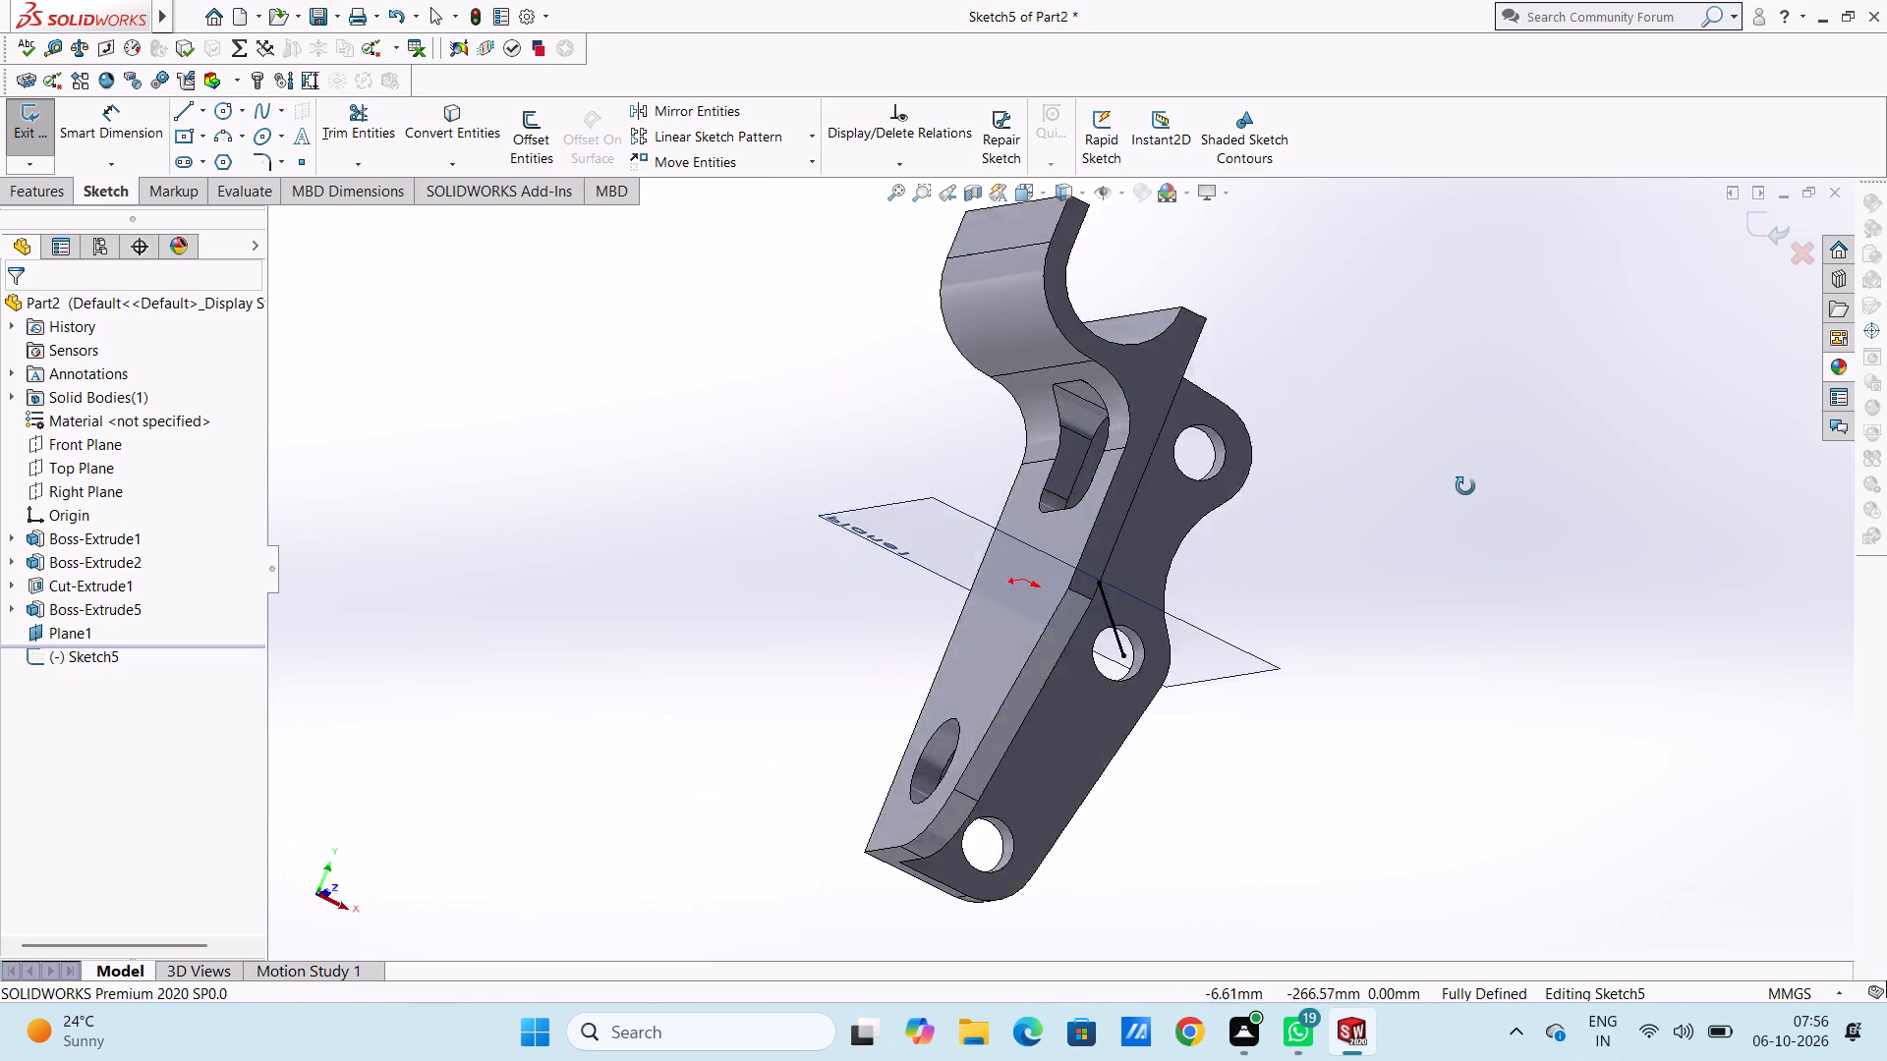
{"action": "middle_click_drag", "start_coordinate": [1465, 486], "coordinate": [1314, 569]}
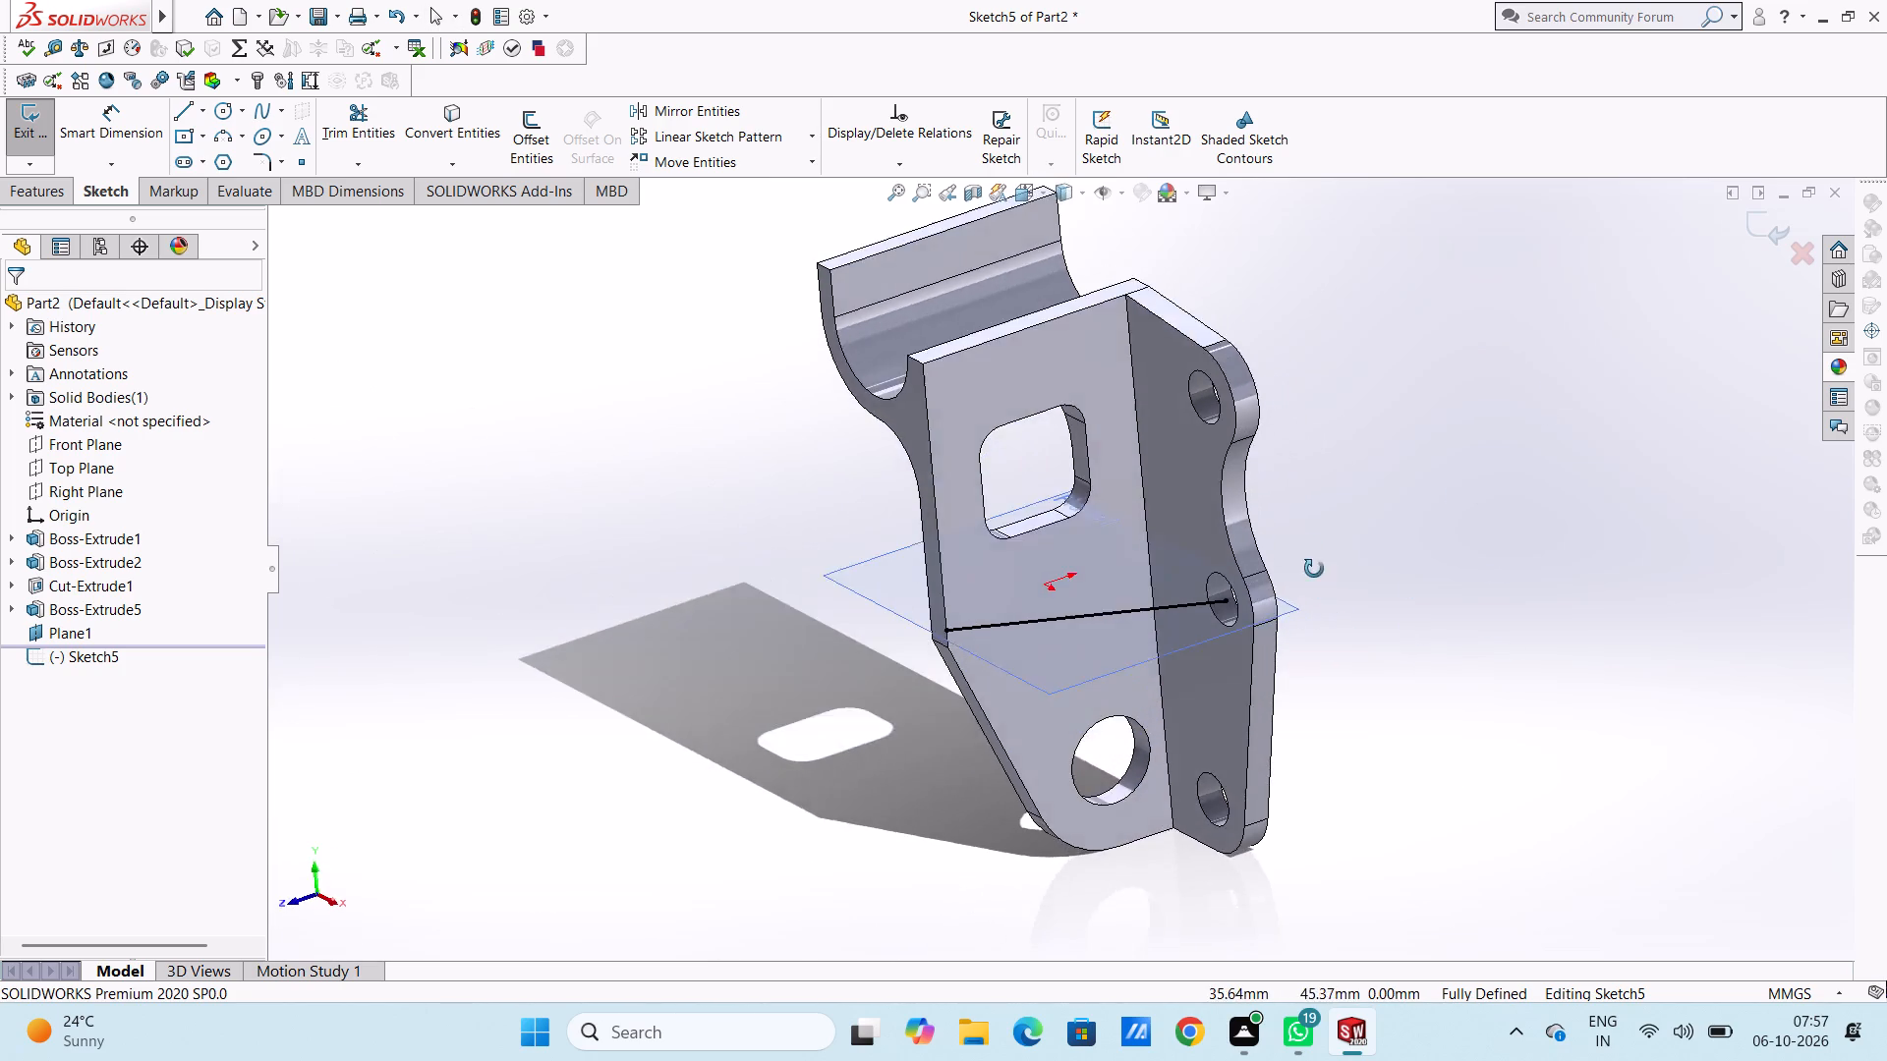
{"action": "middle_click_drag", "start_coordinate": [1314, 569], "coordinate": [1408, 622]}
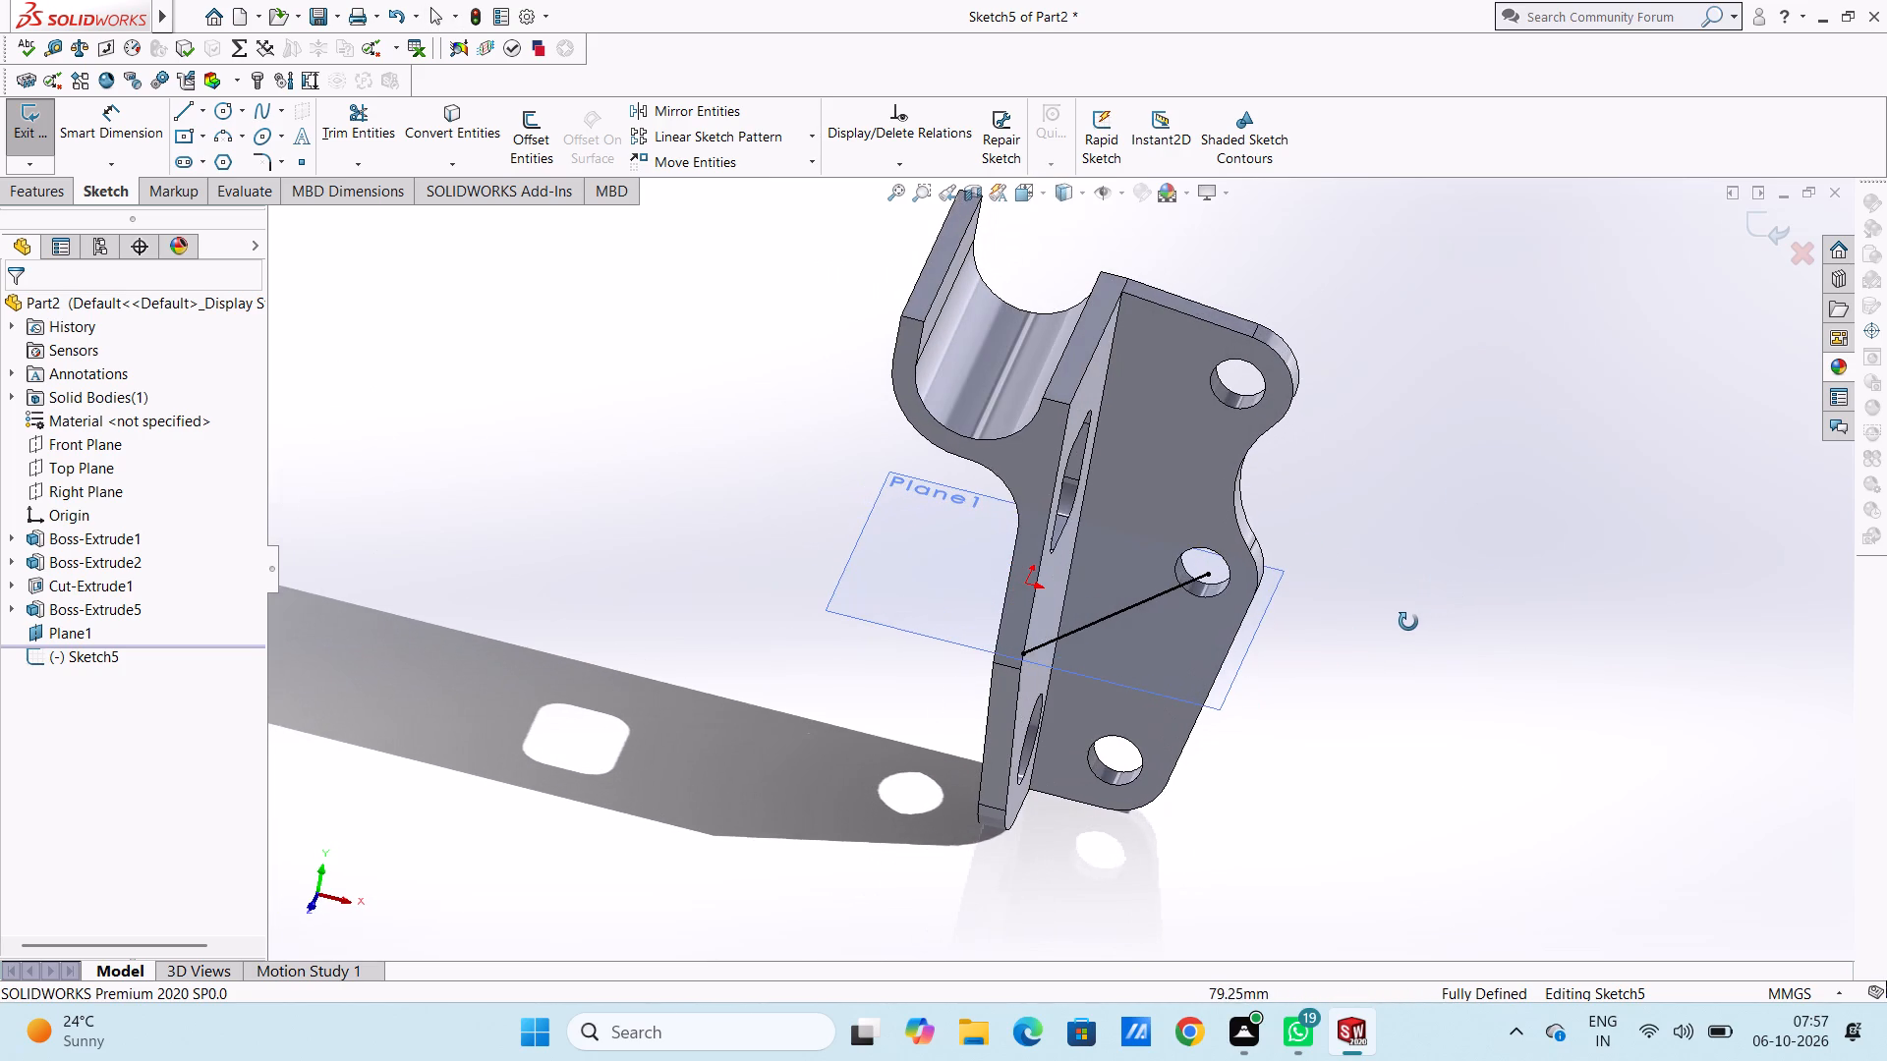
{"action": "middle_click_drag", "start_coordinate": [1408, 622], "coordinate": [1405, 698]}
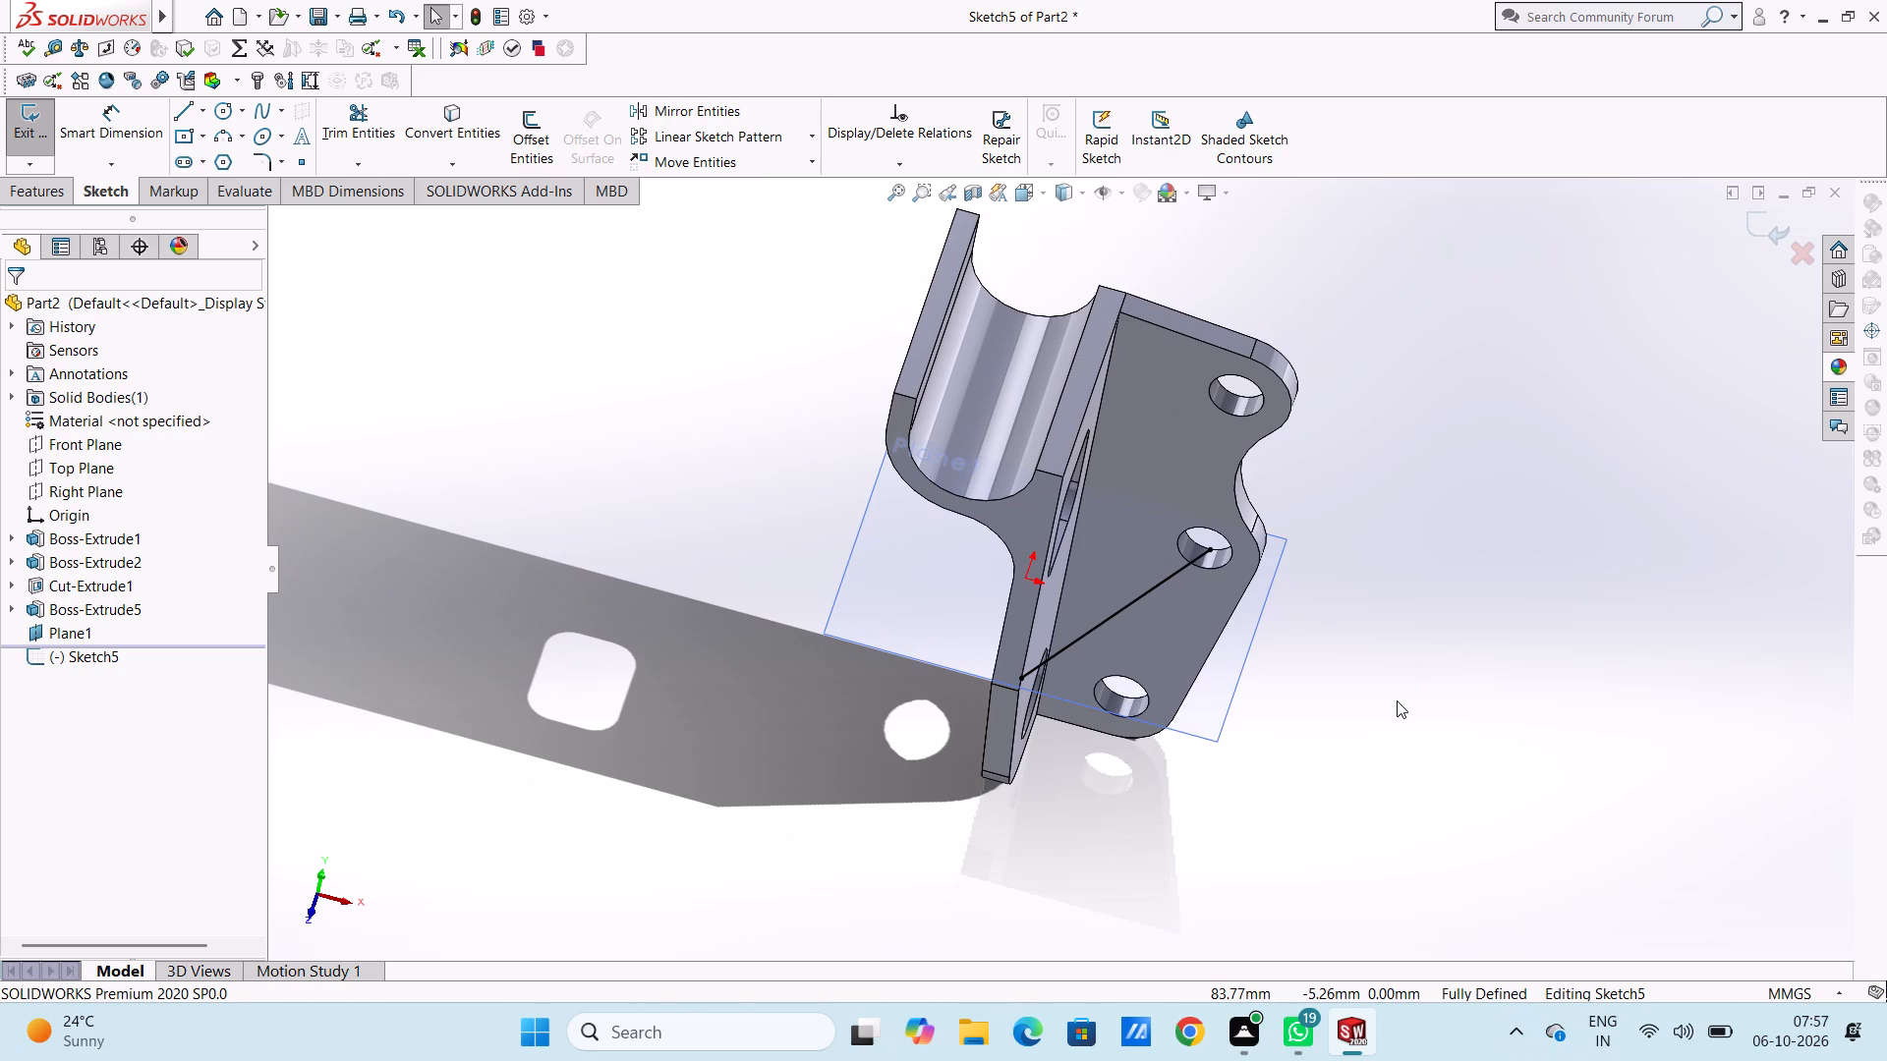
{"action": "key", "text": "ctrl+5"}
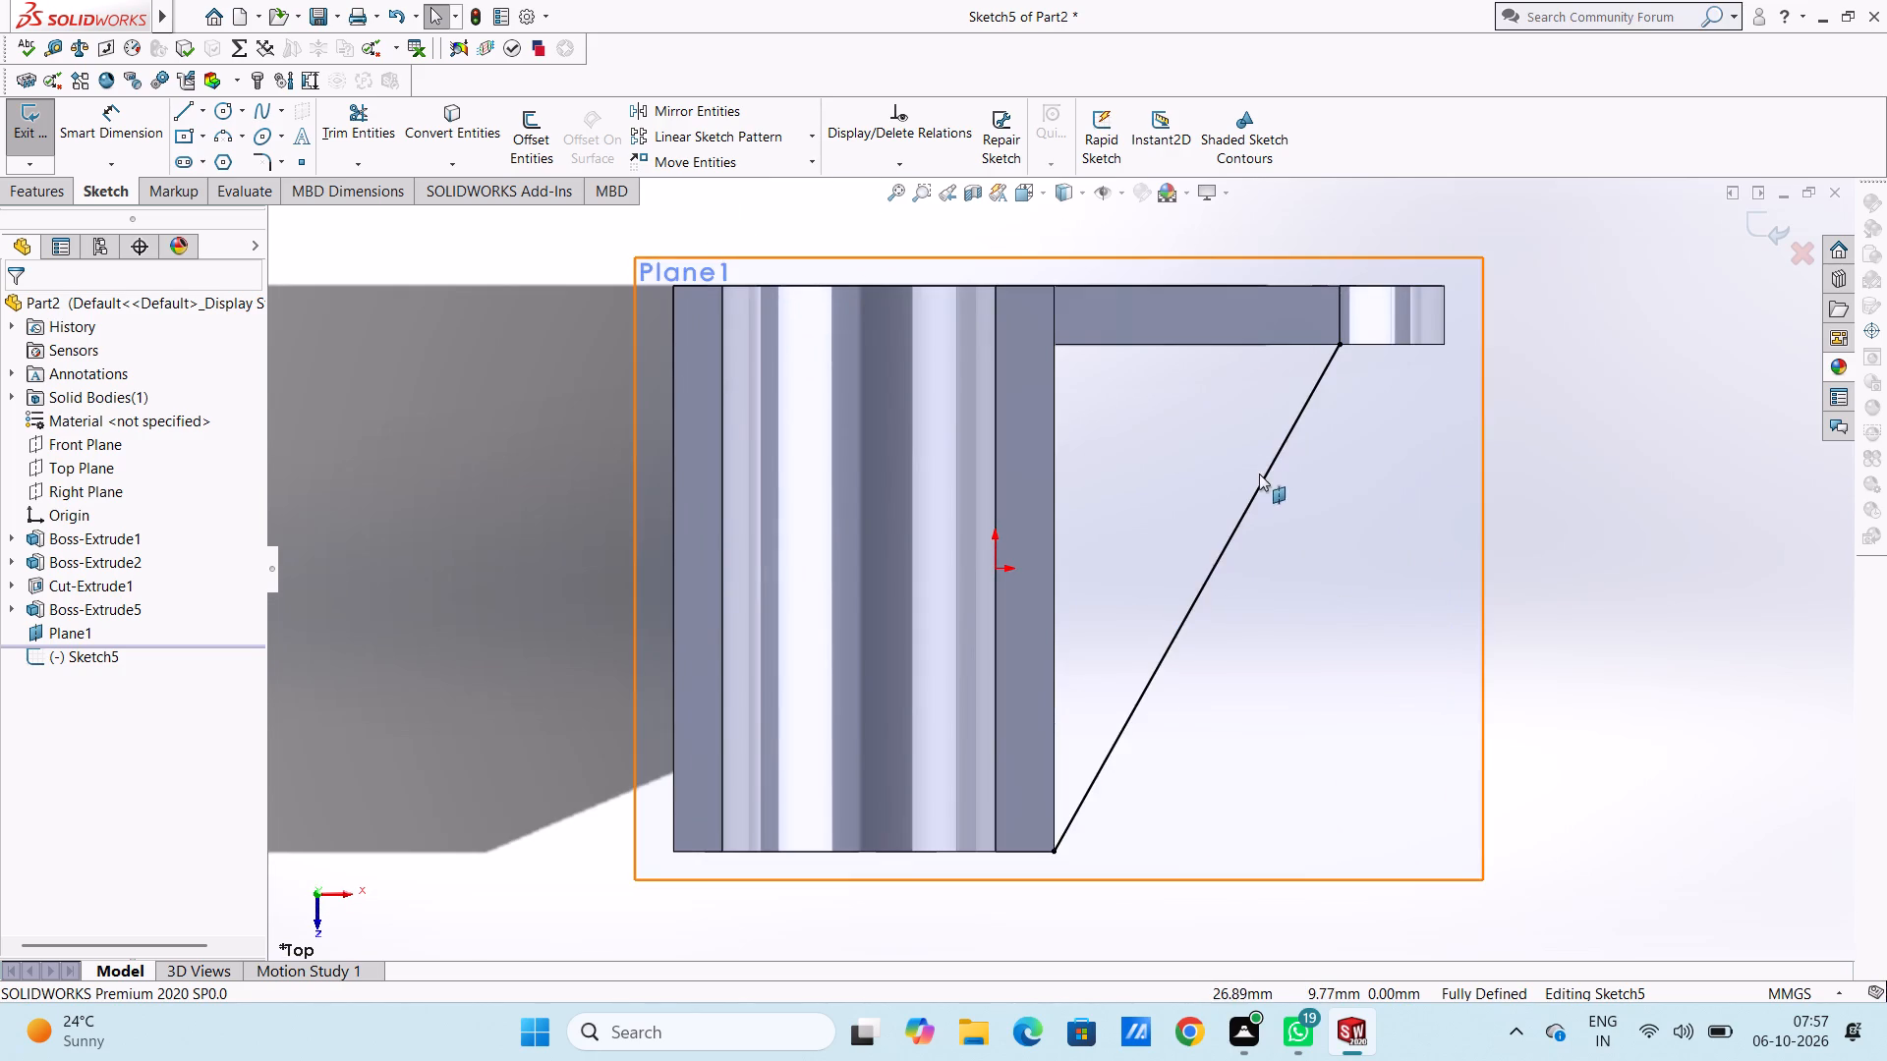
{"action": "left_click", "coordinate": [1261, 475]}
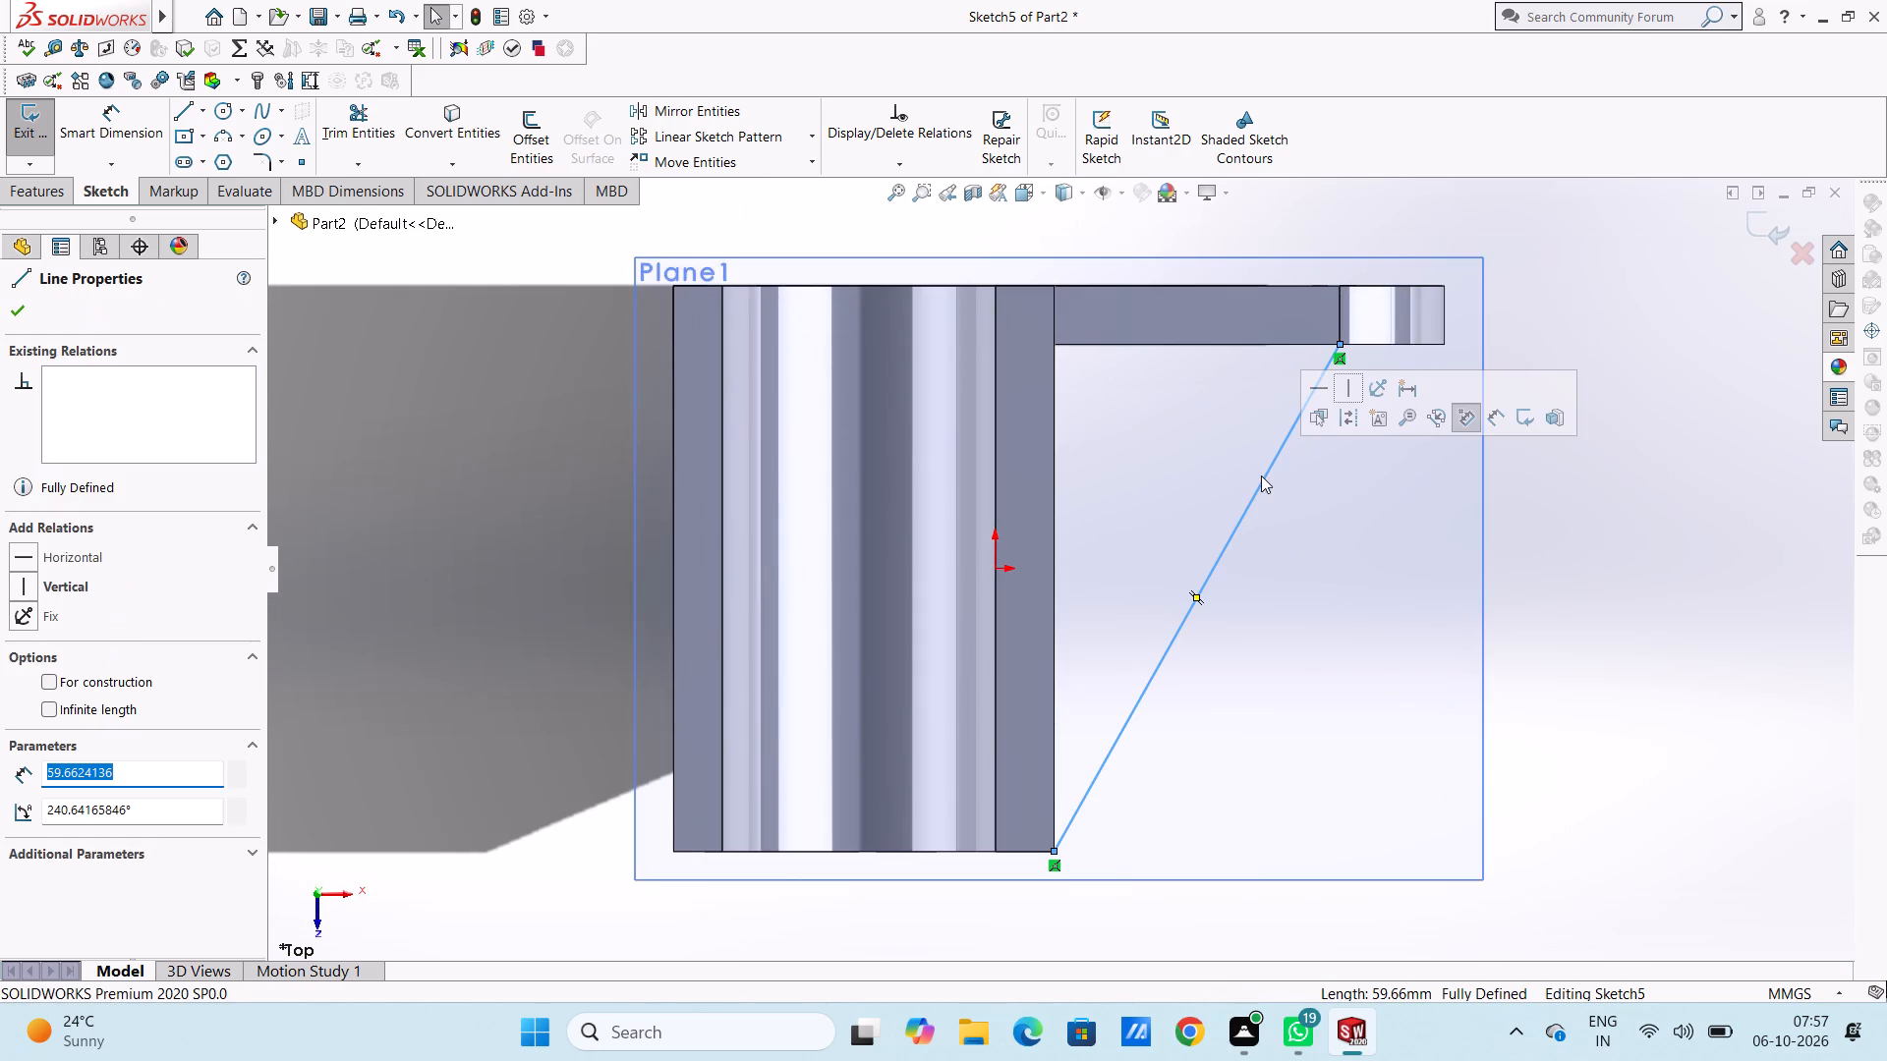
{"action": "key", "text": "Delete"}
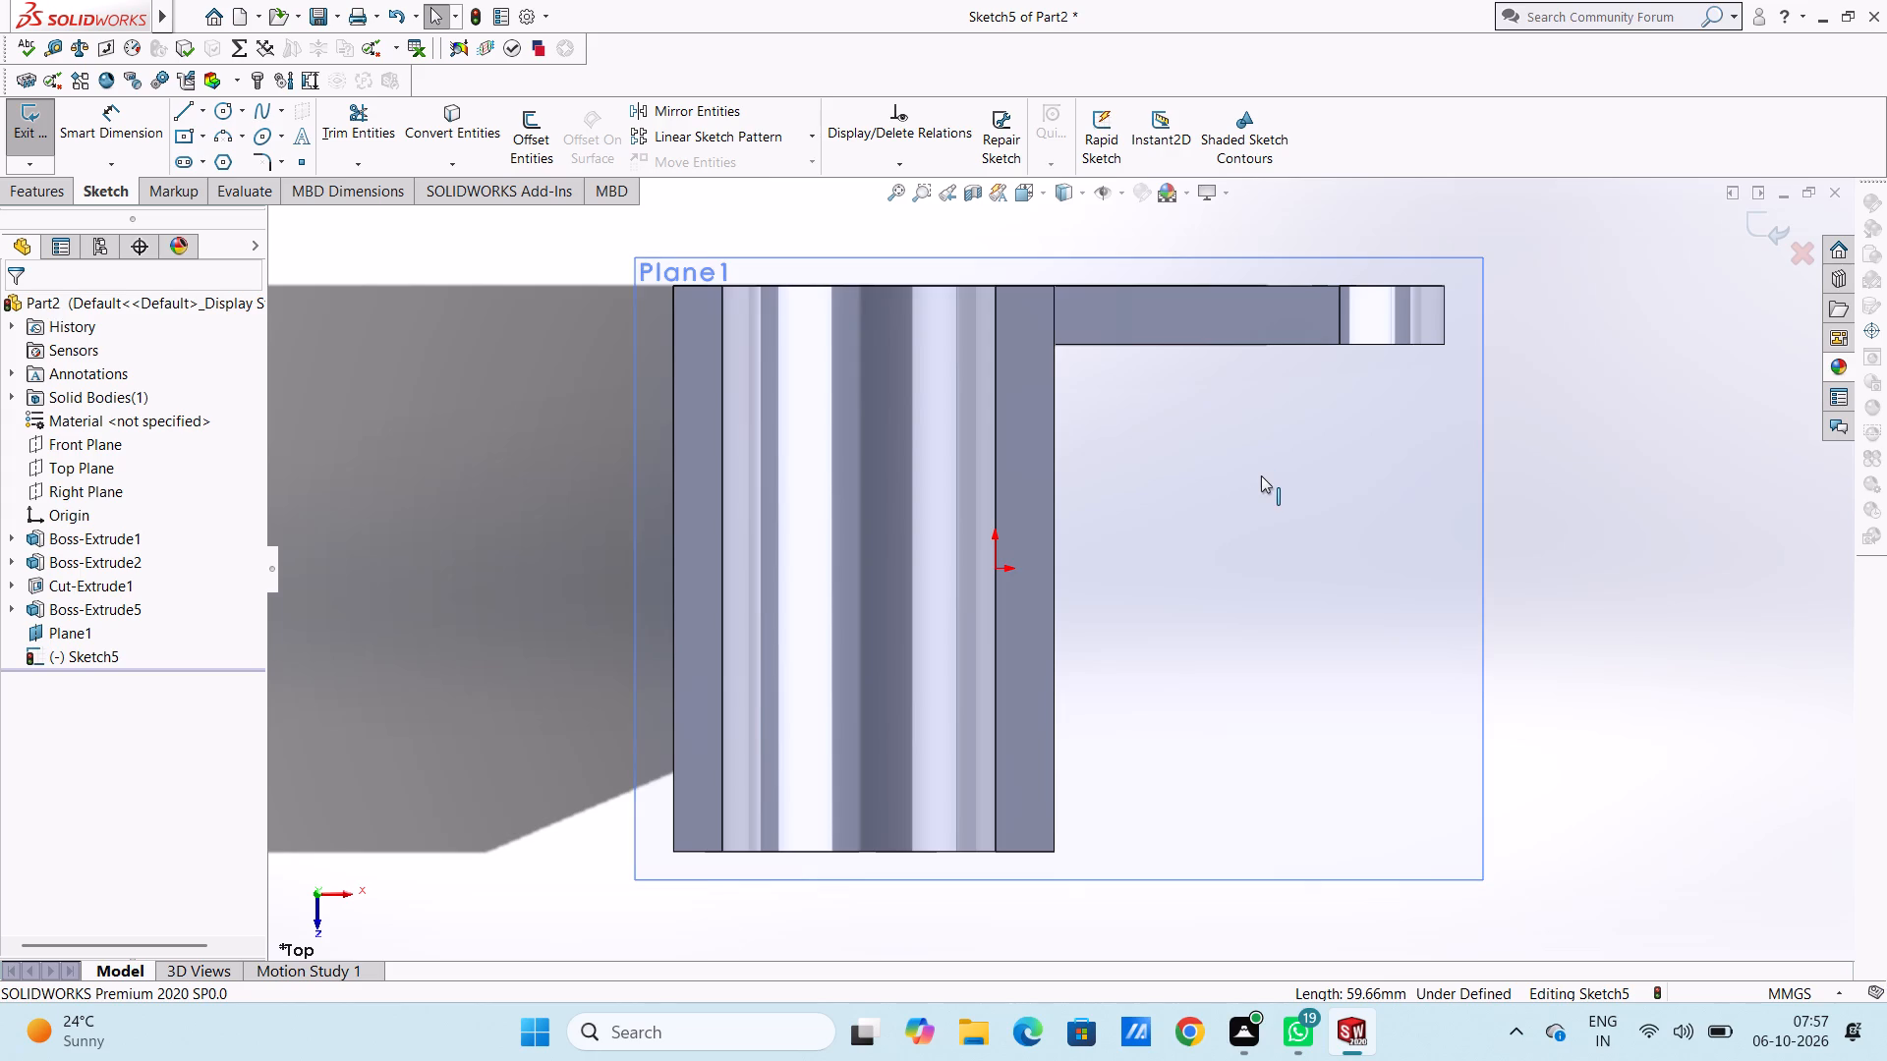
Sketch a diagonal line from the flange's inner edge, about 4.4 mm before its rounded corner, to the plate's far corner.
{"action": "left_click", "coordinate": [194, 118]}
{"action": "left_click", "coordinate": [1296, 346]}
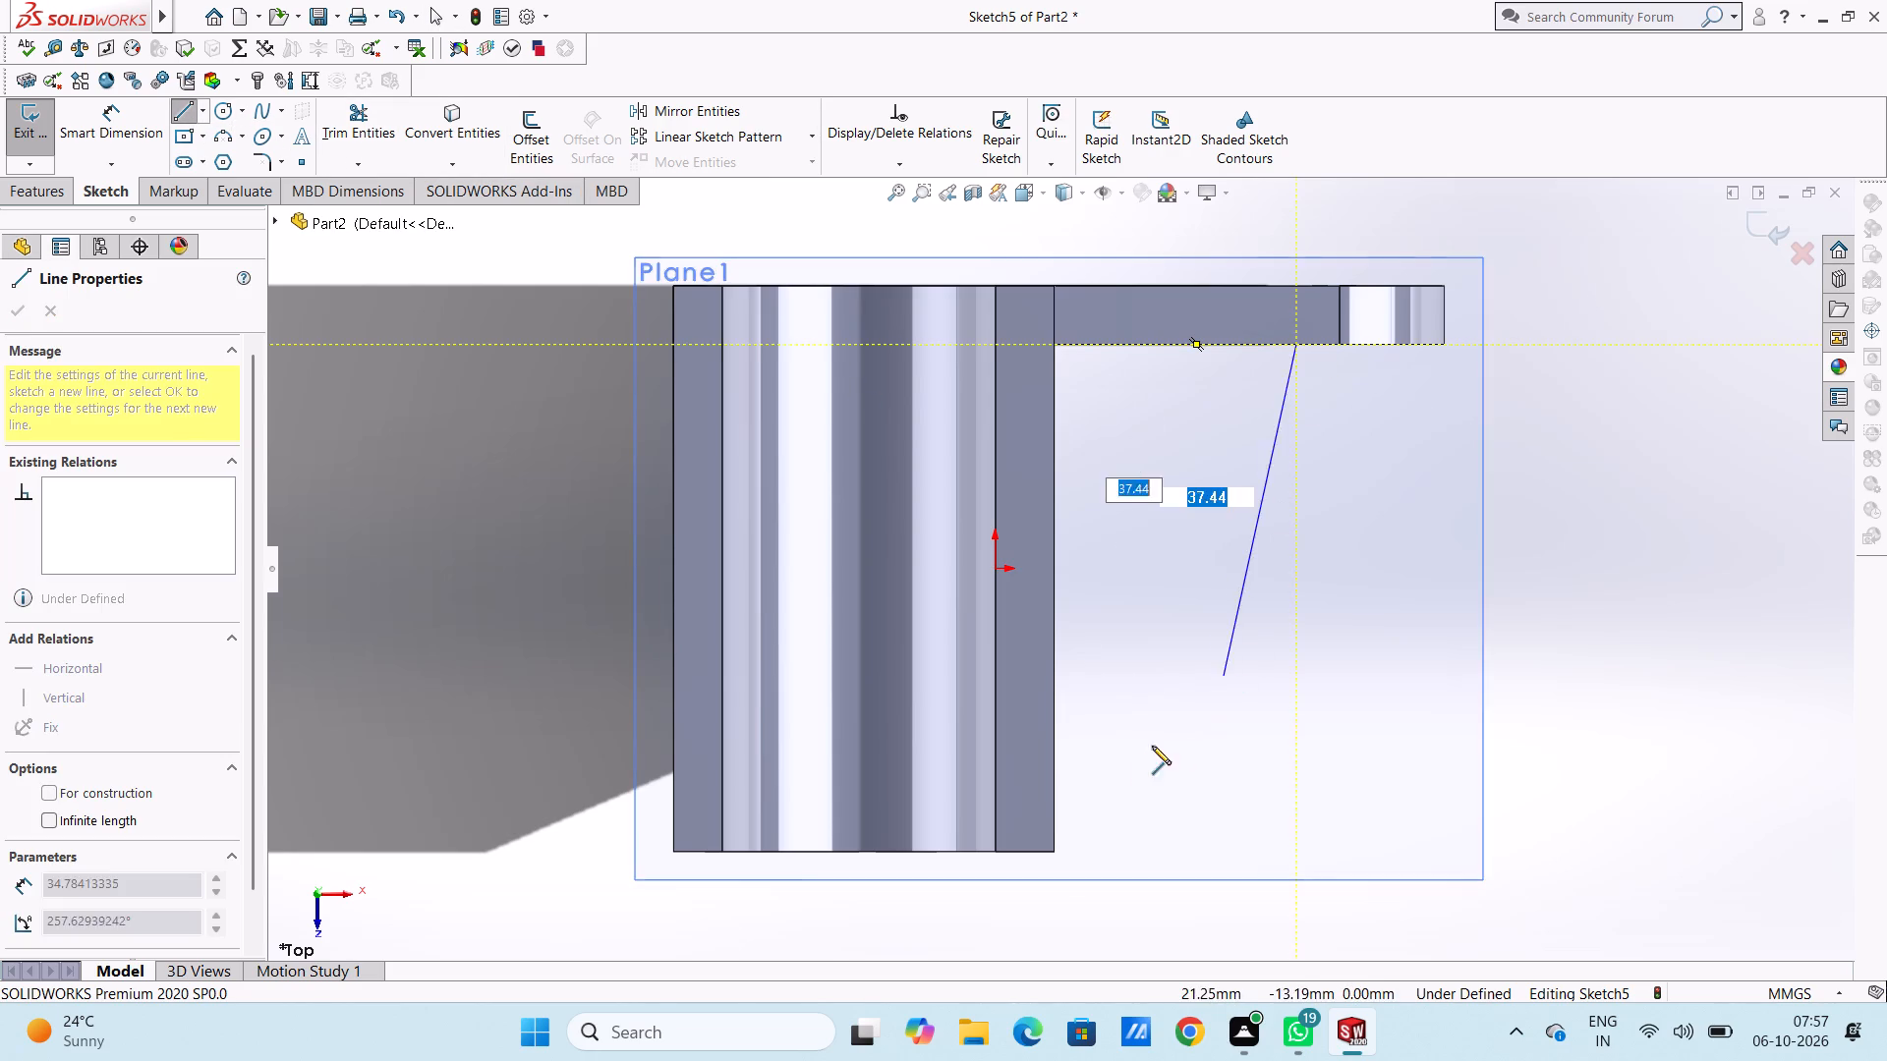
{"action": "left_click", "coordinate": [1054, 852]}
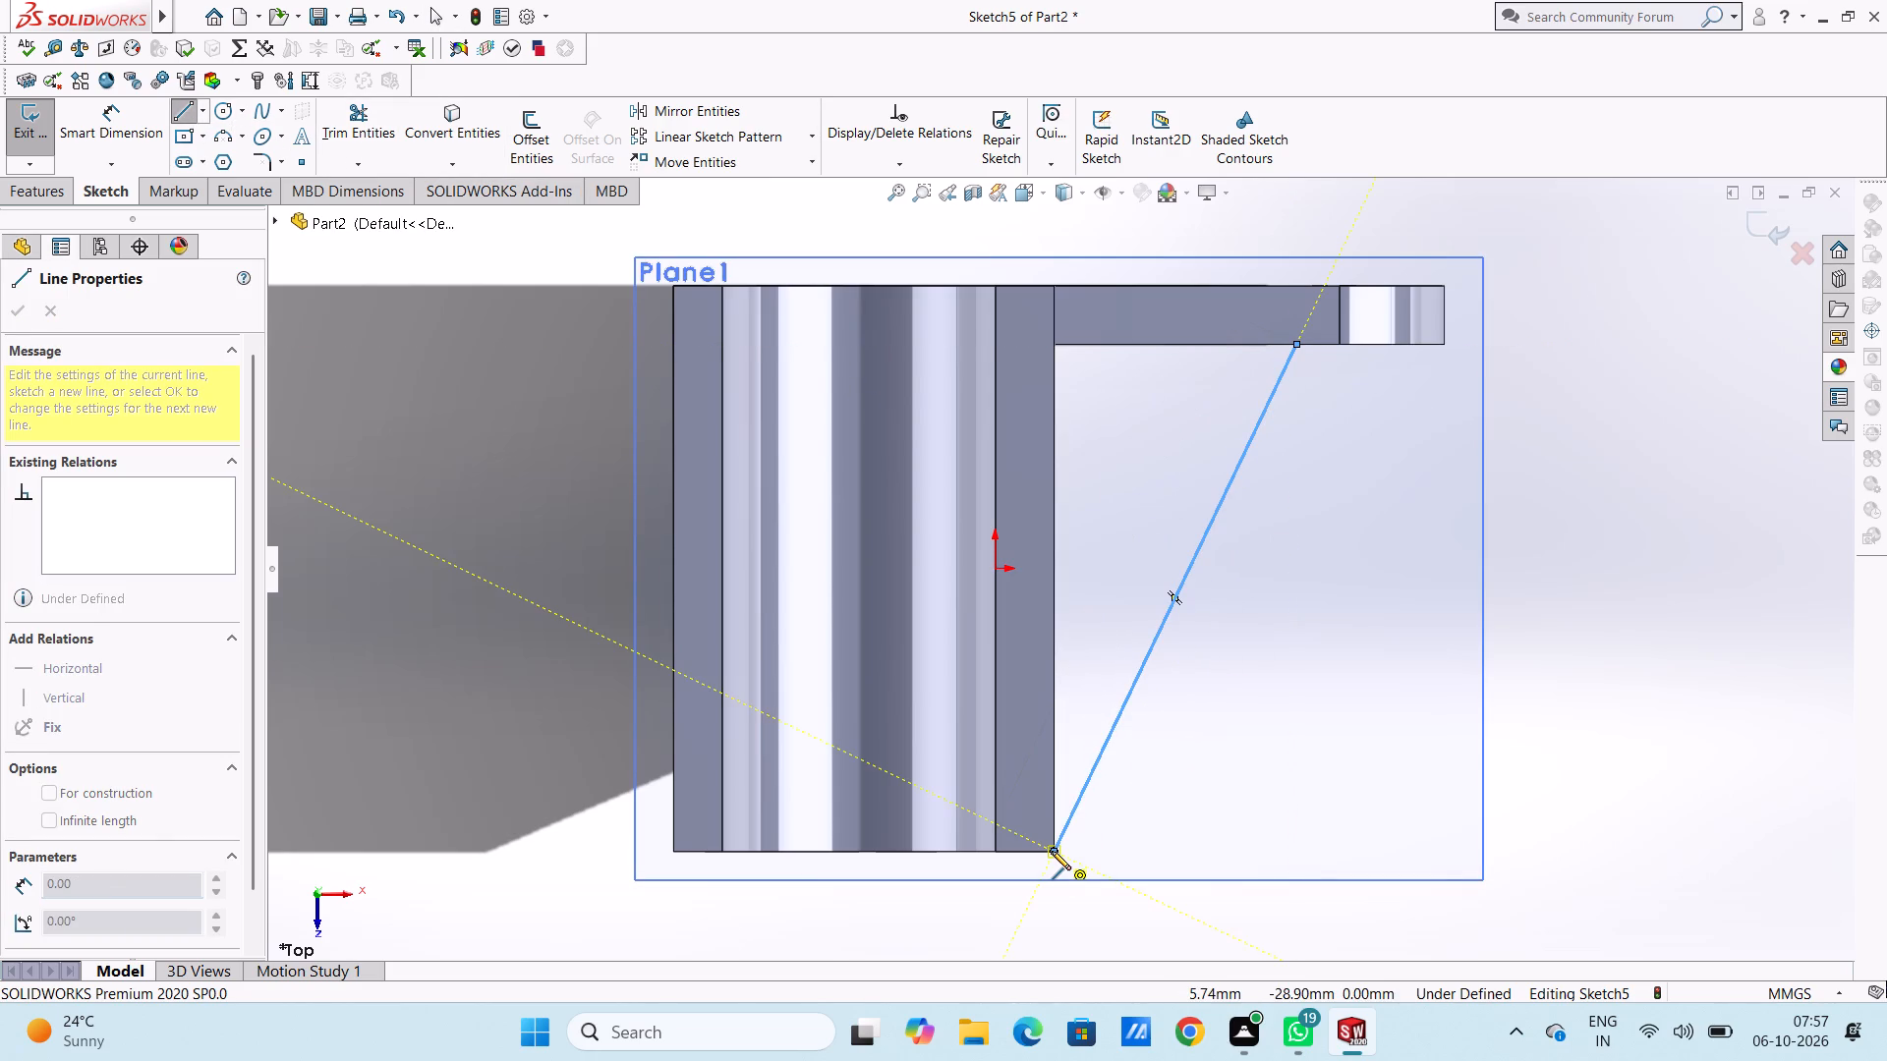
{"action": "key", "text": "Escape"}
{"action": "key", "text": "Escape"}
{"action": "key", "text": "Escape"}
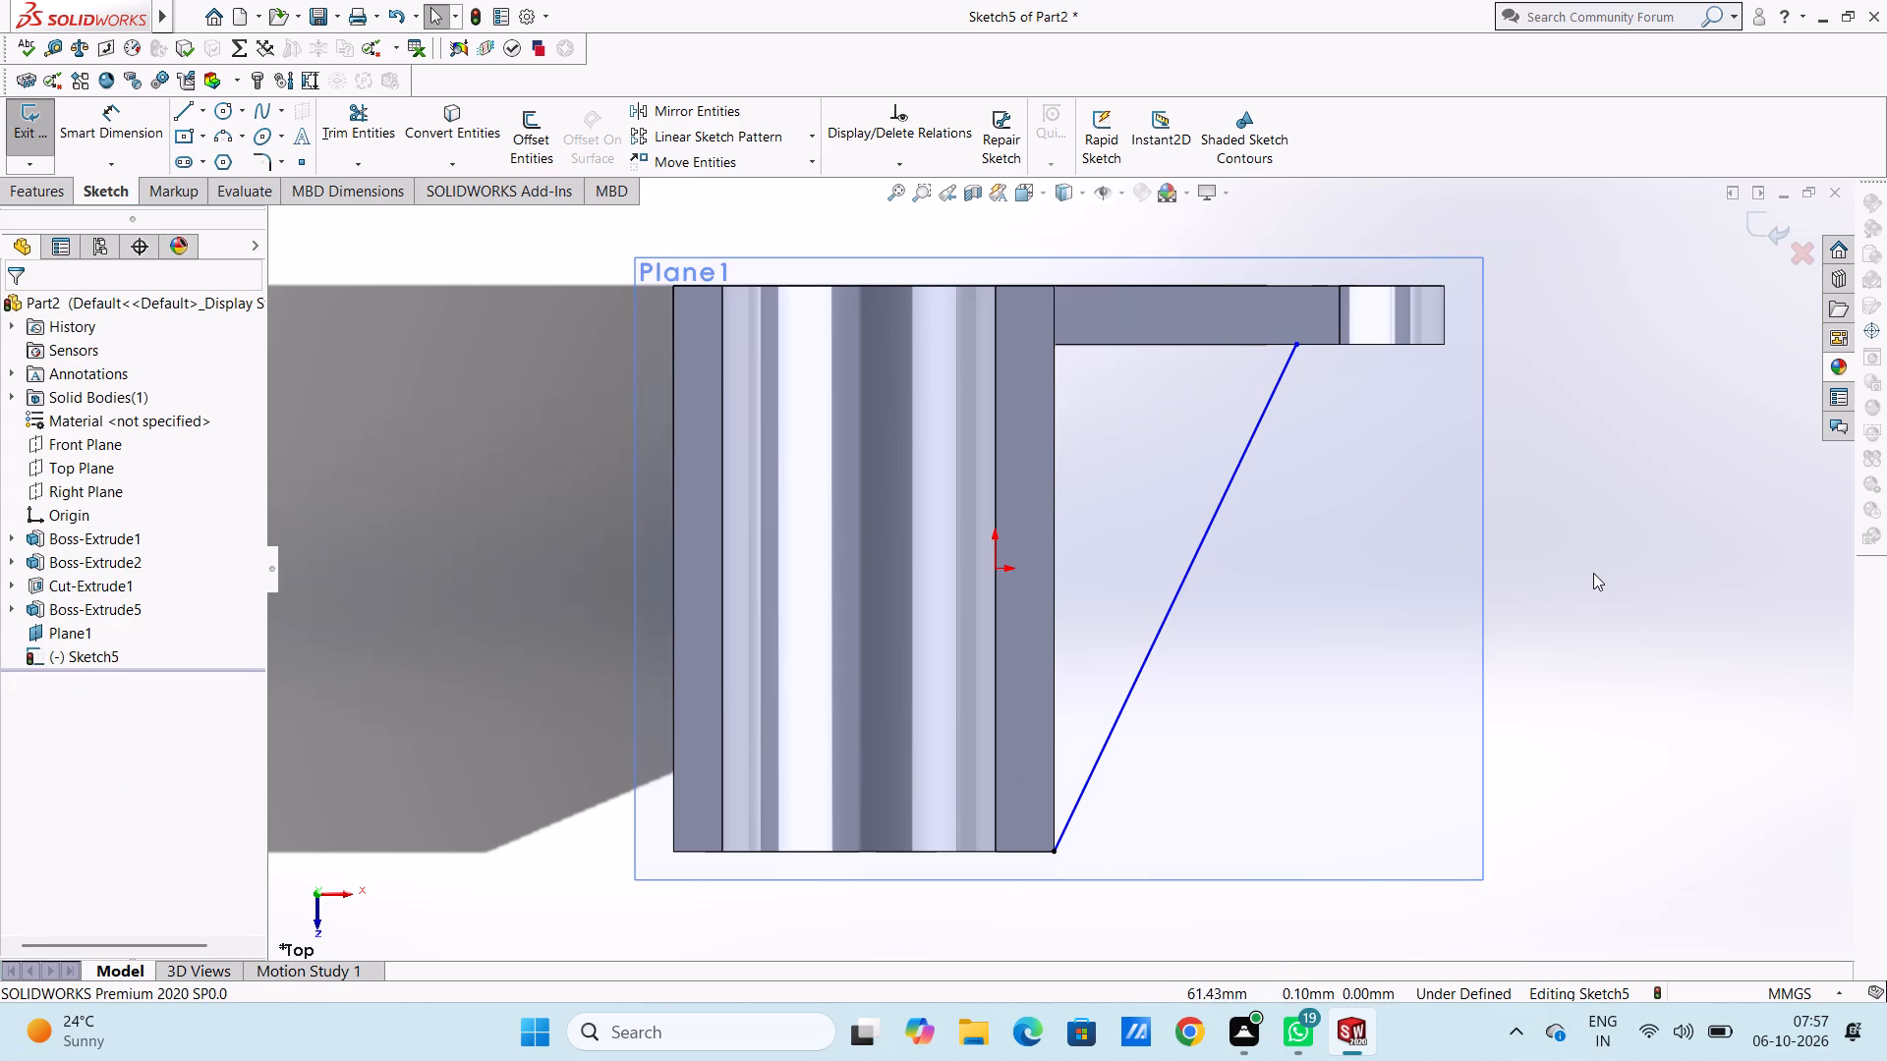
Dimension the line's flange endpoint 6 mm horizontally from the short edge where the flange's upper rounded corner begins.
{"action": "scroll", "coordinate": [1593, 573], "scroll_direction": "up", "scroll_amount": 3}
{"action": "middle_click_drag", "start_coordinate": [1466, 639], "coordinate": [1485, 303]}
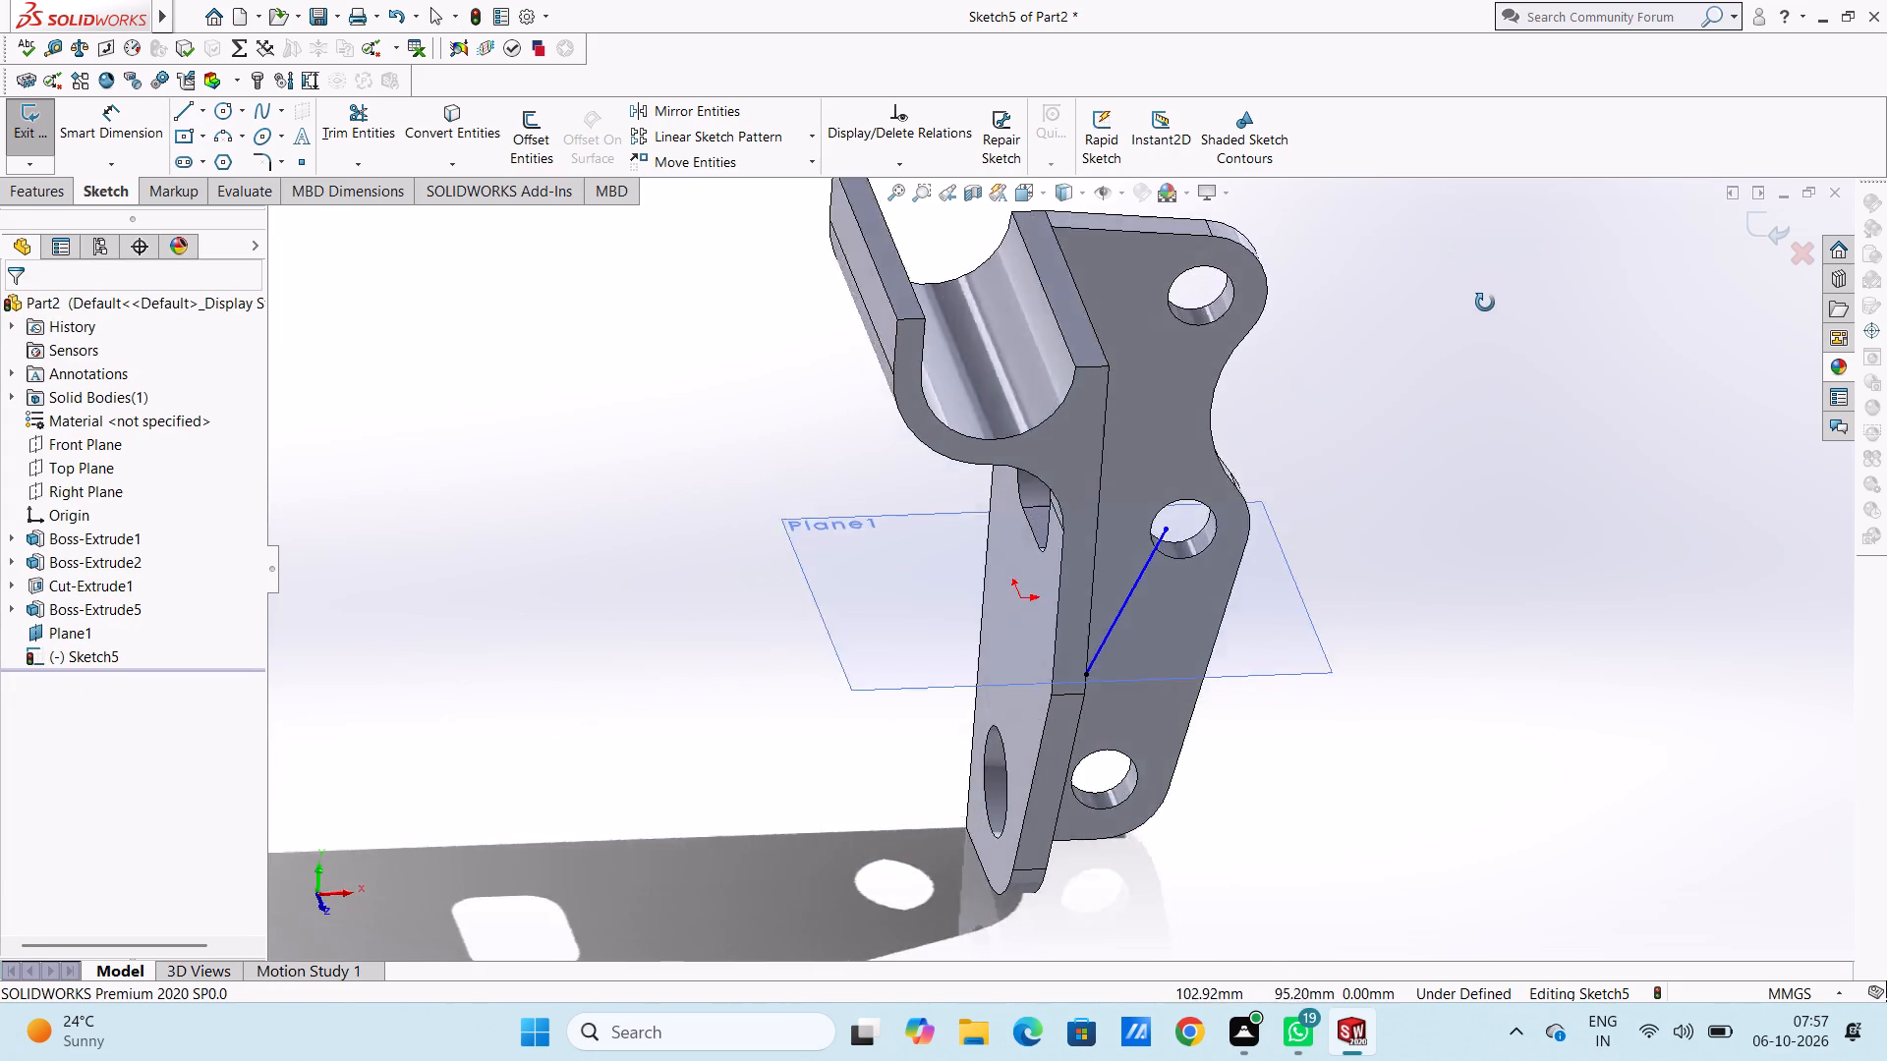
{"action": "middle_click_drag", "start_coordinate": [1485, 303], "coordinate": [1444, 399]}
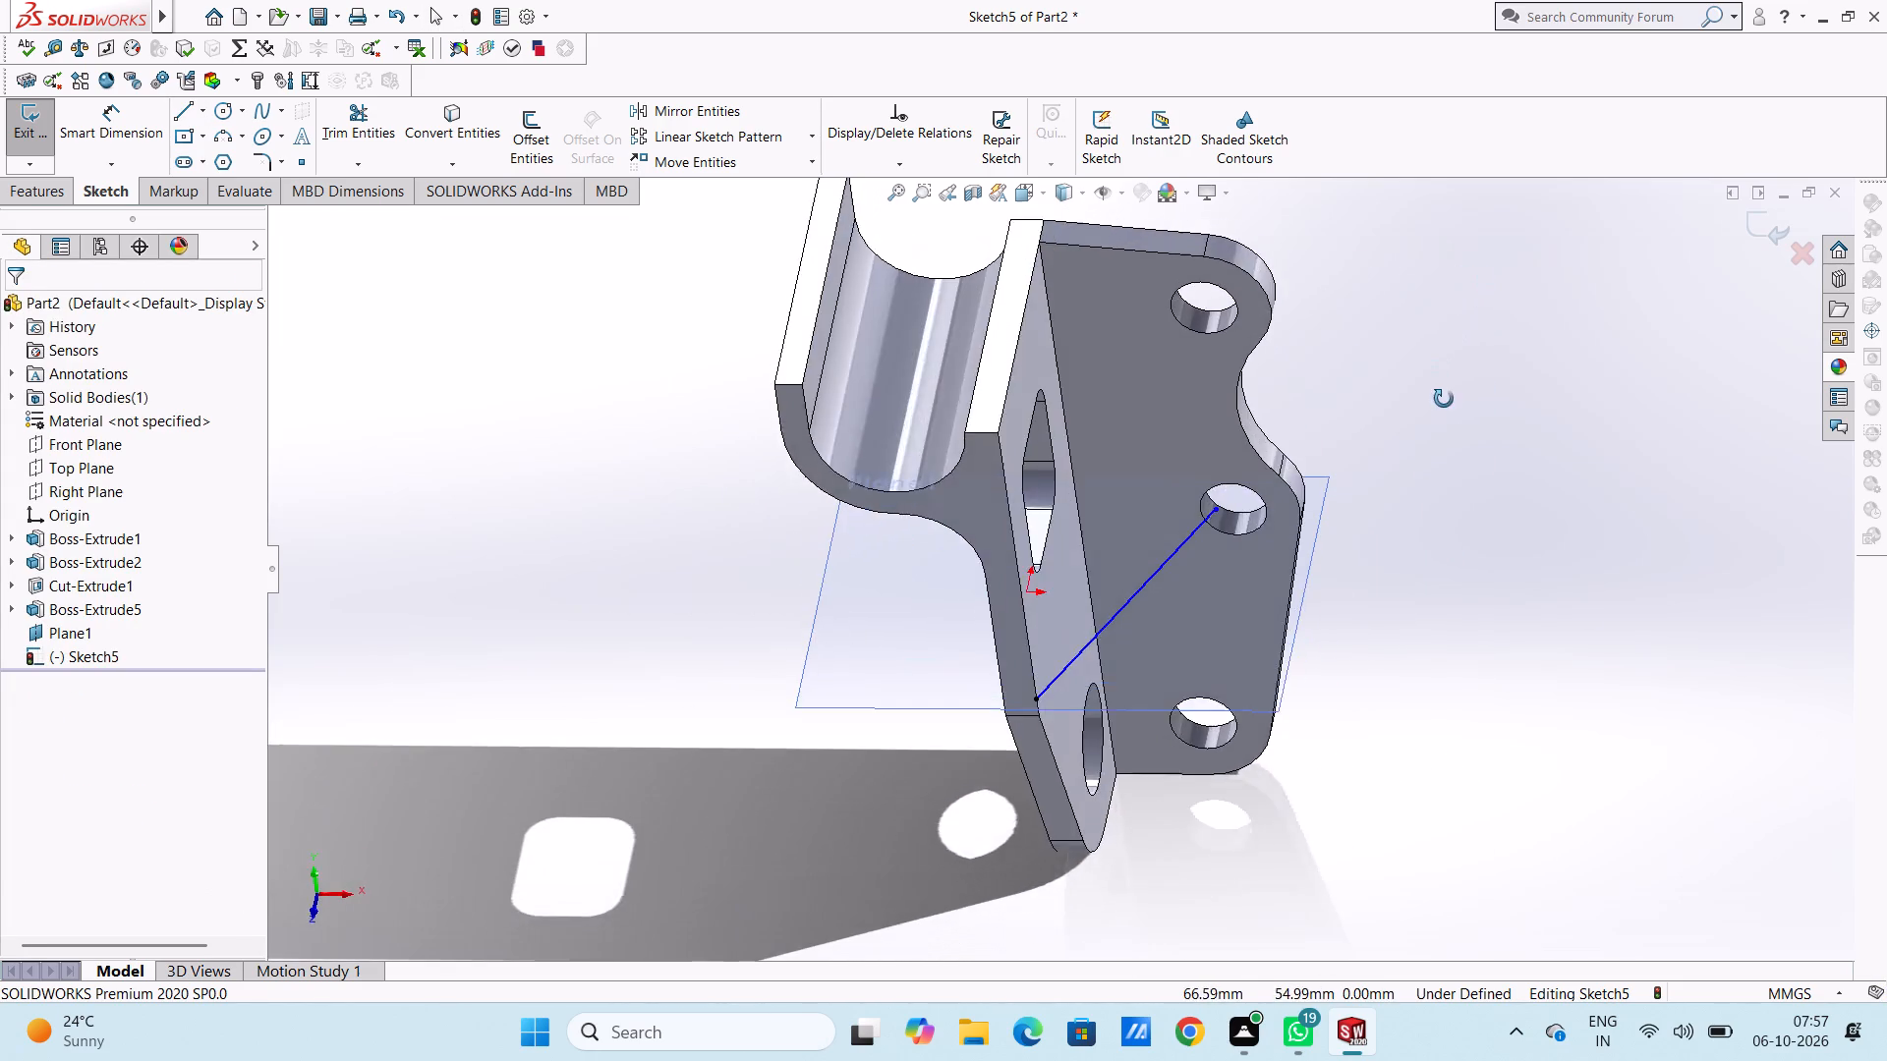
{"action": "middle_click_drag", "start_coordinate": [1444, 399], "coordinate": [1435, 352]}
{"action": "middle_click", "coordinate": [1427, 353]}
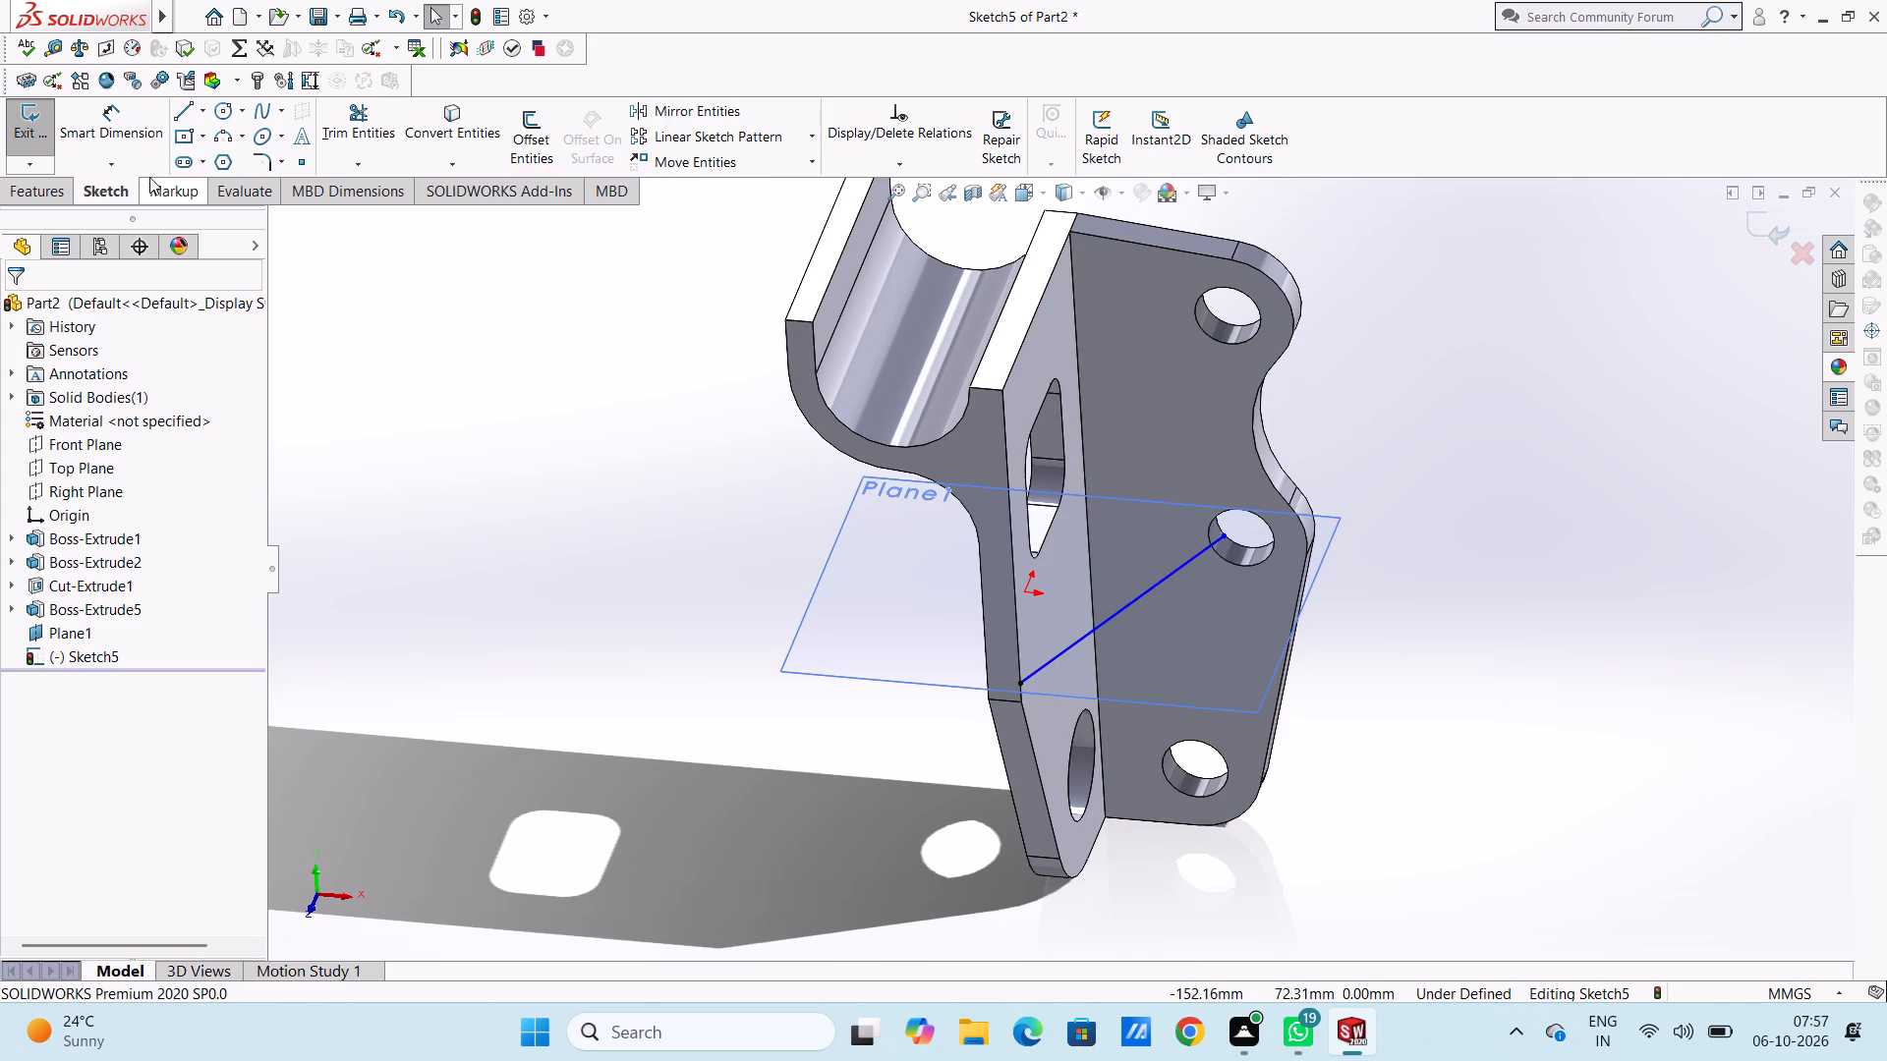
{"action": "left_click", "coordinate": [130, 120]}
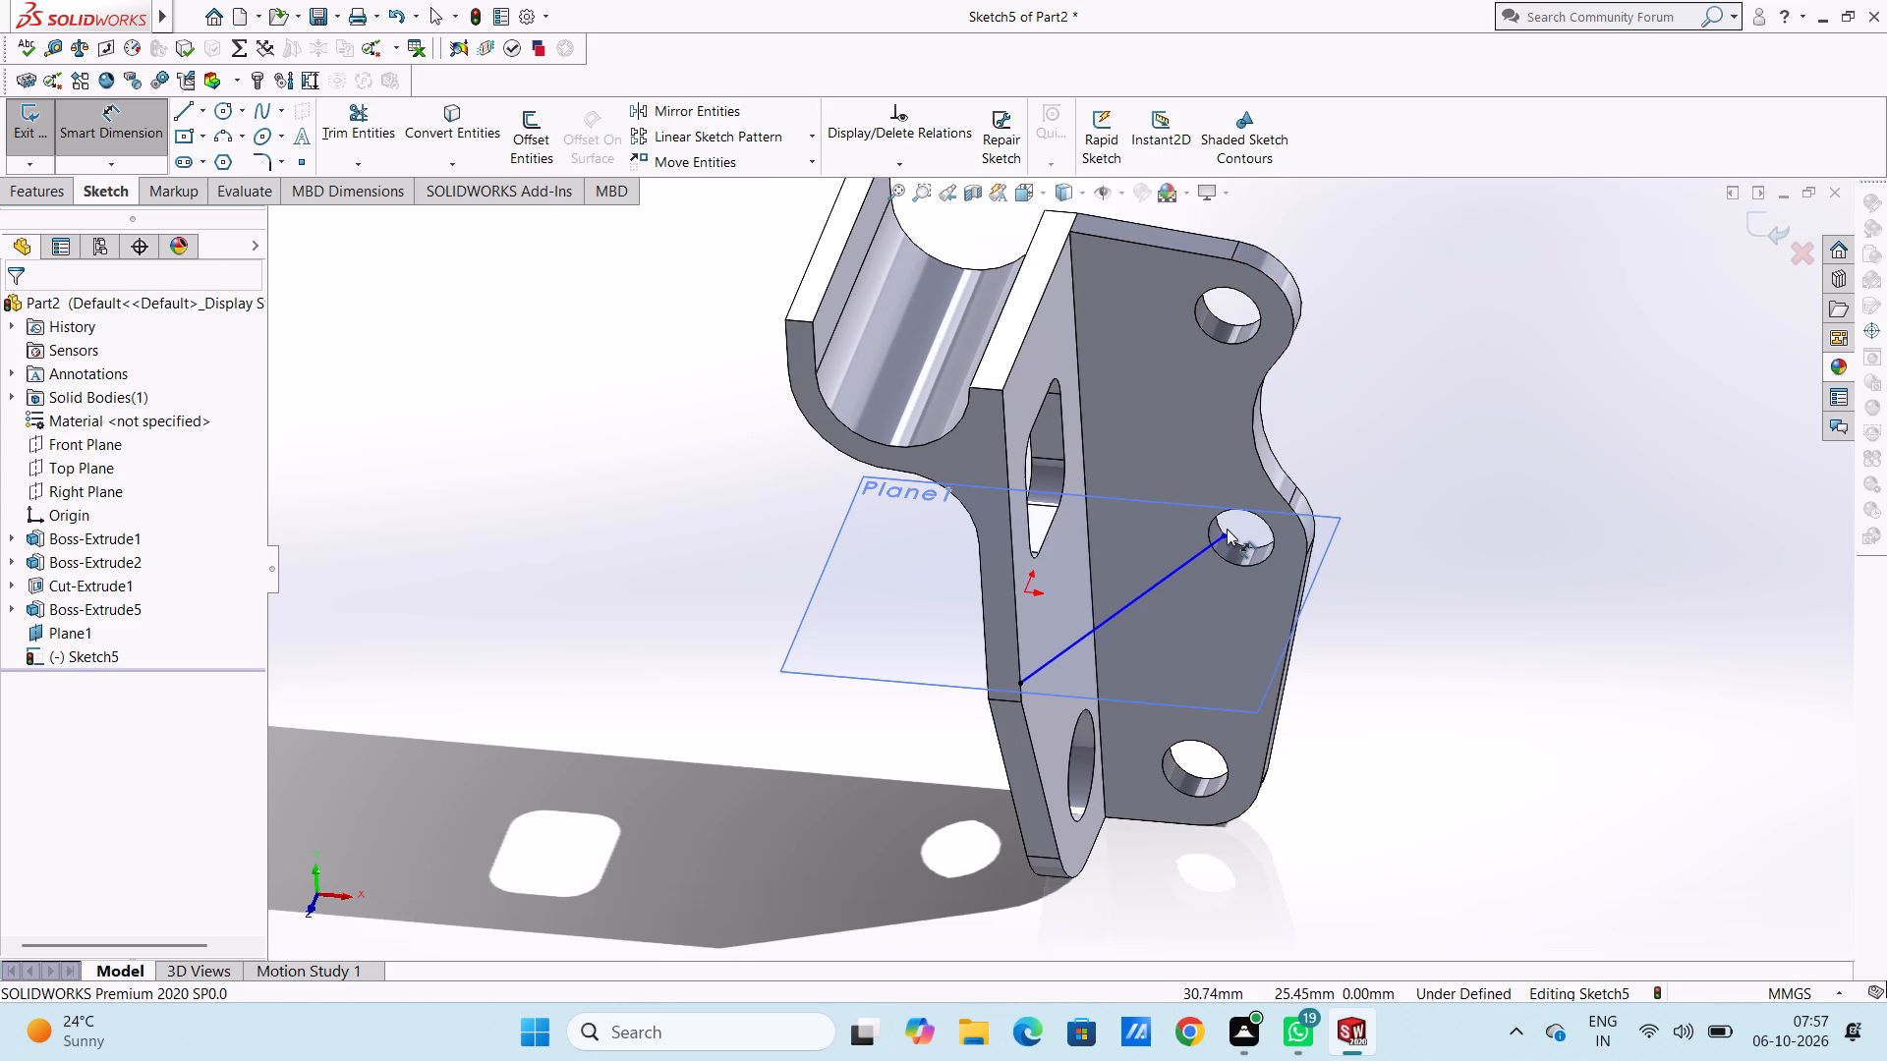
{"action": "left_click", "coordinate": [1223, 537]}
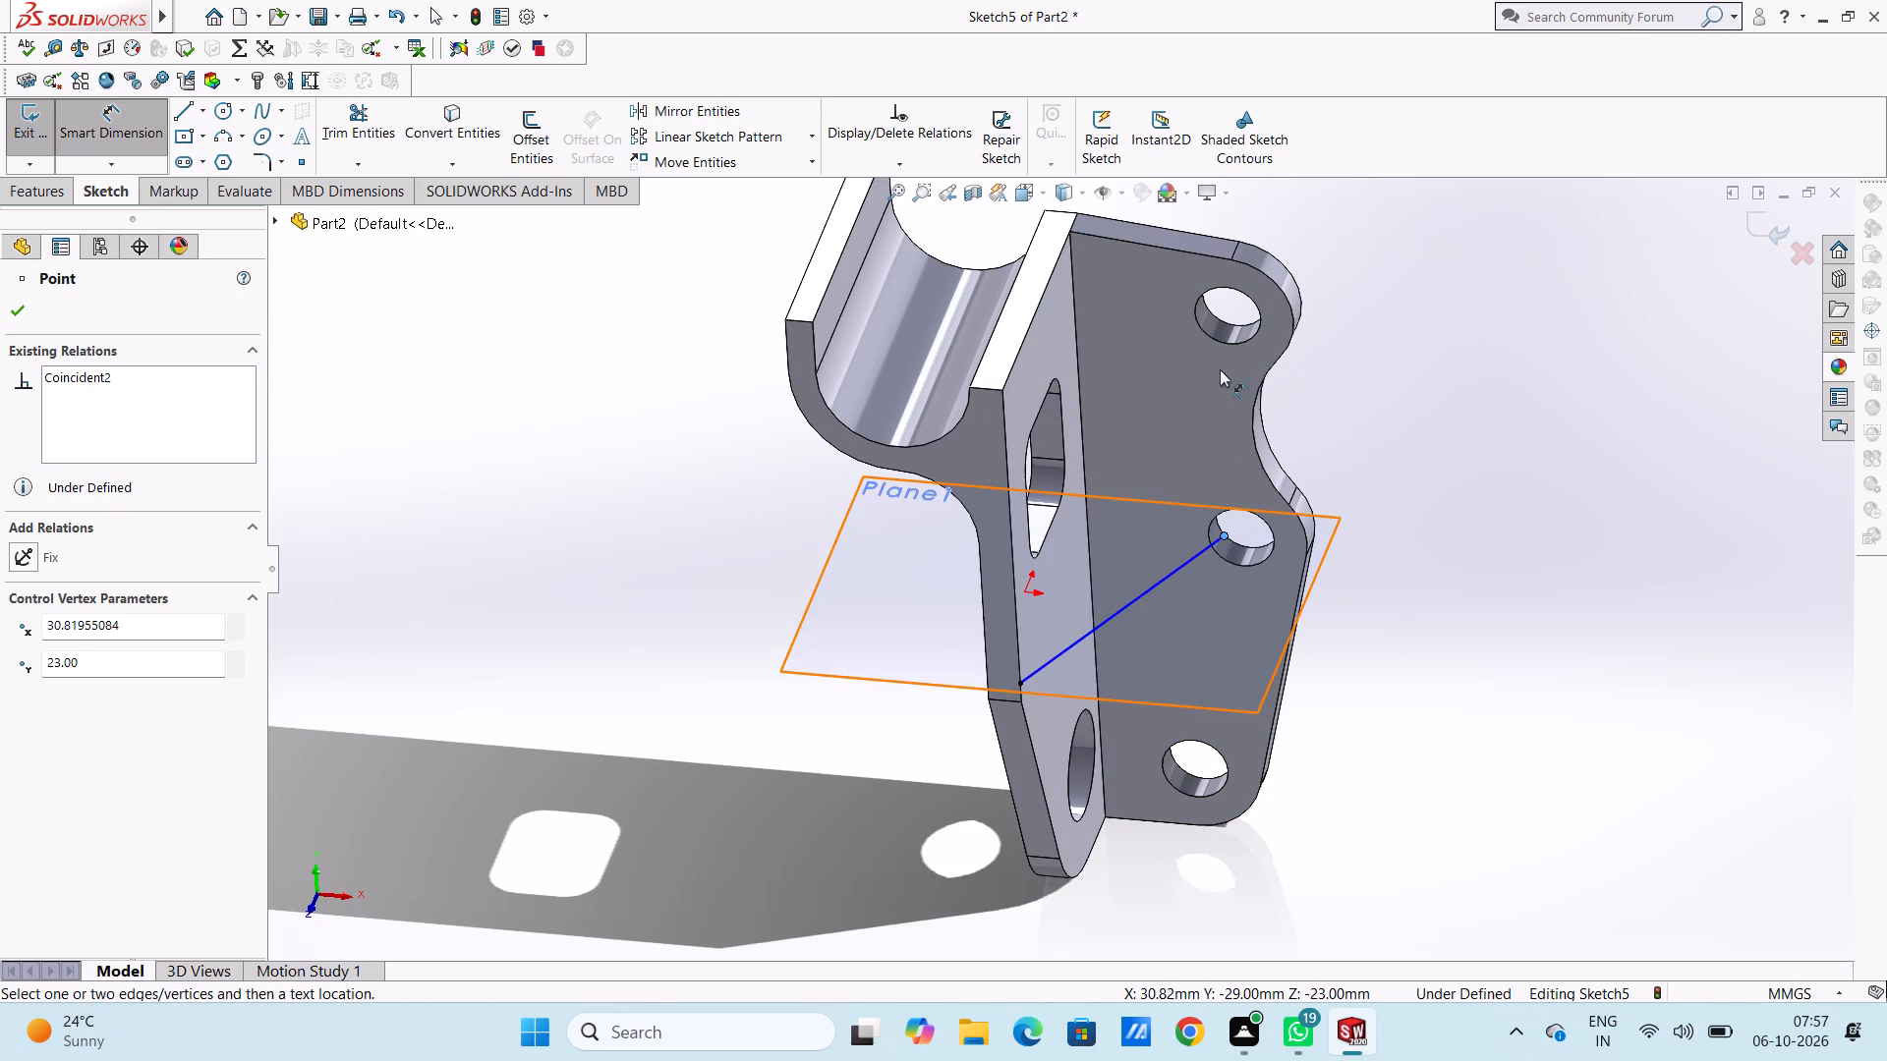
{"action": "left_click", "coordinate": [1236, 253]}
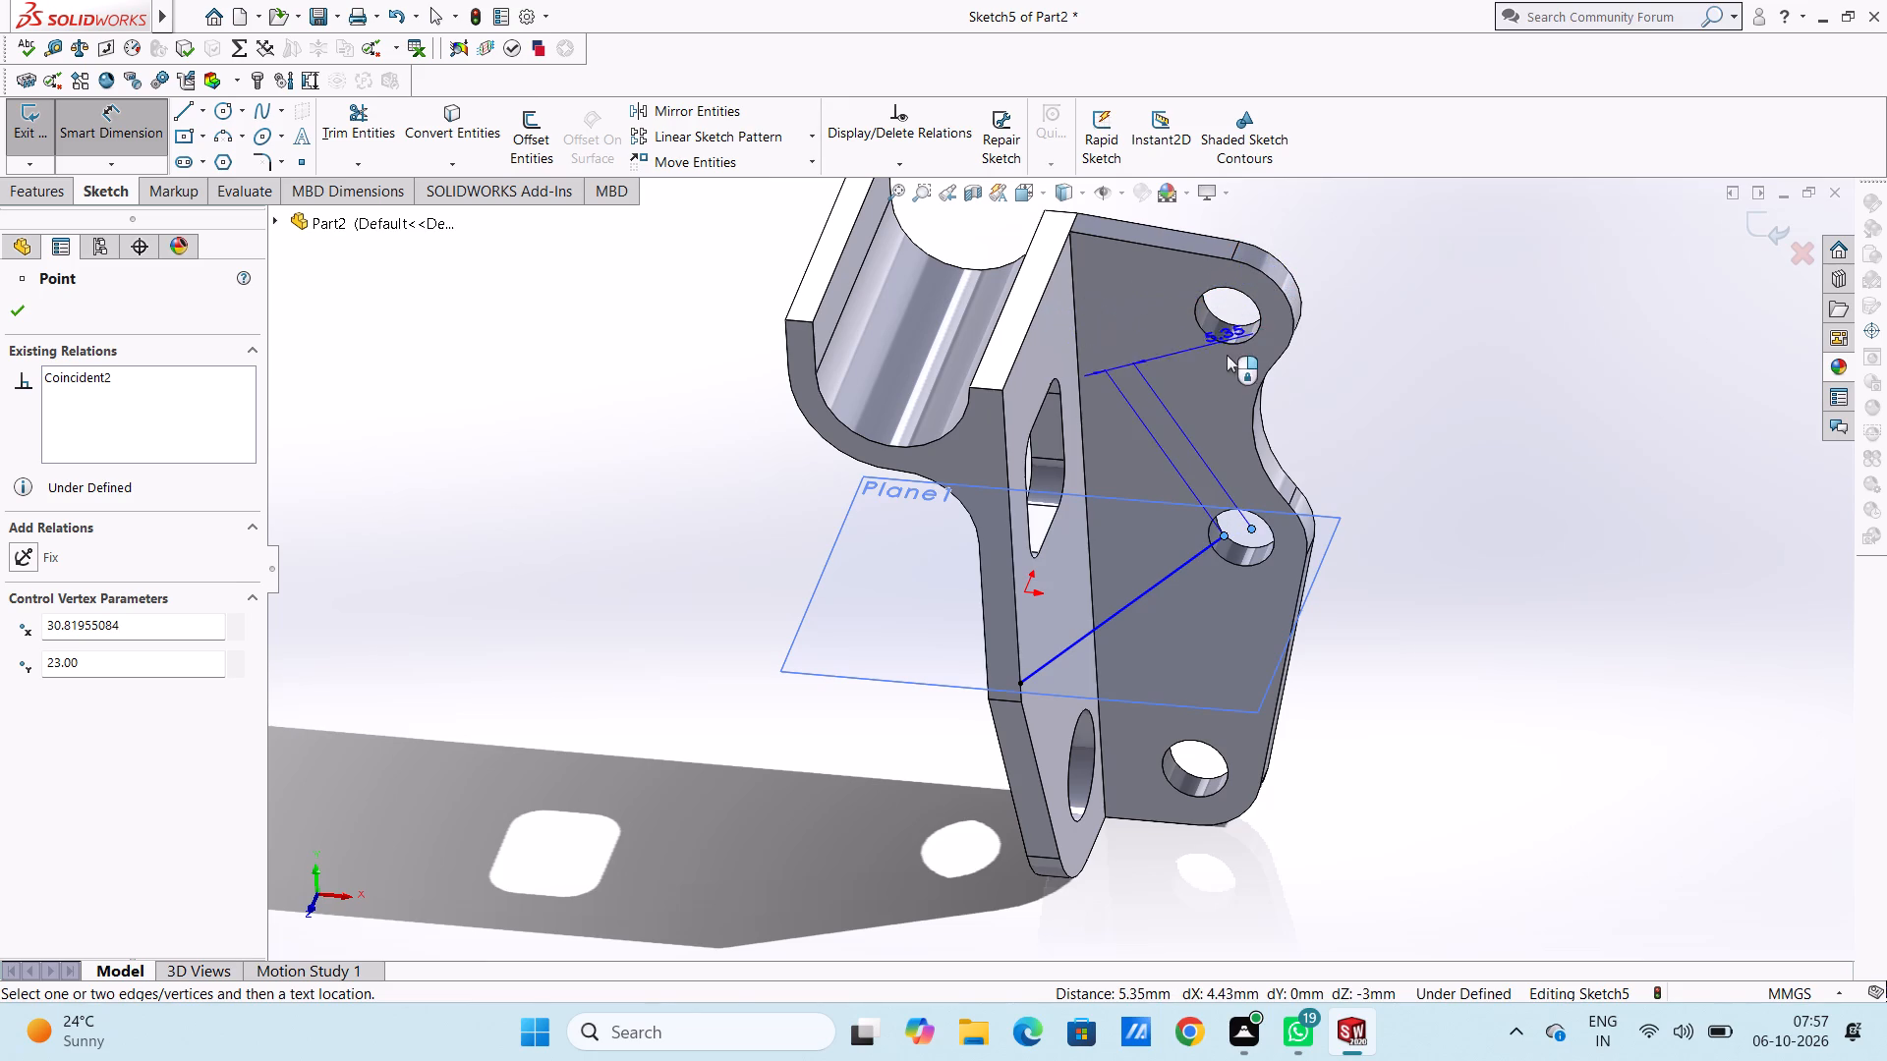
{"action": "middle_click_drag", "start_coordinate": [1328, 439], "coordinate": [1332, 437]}
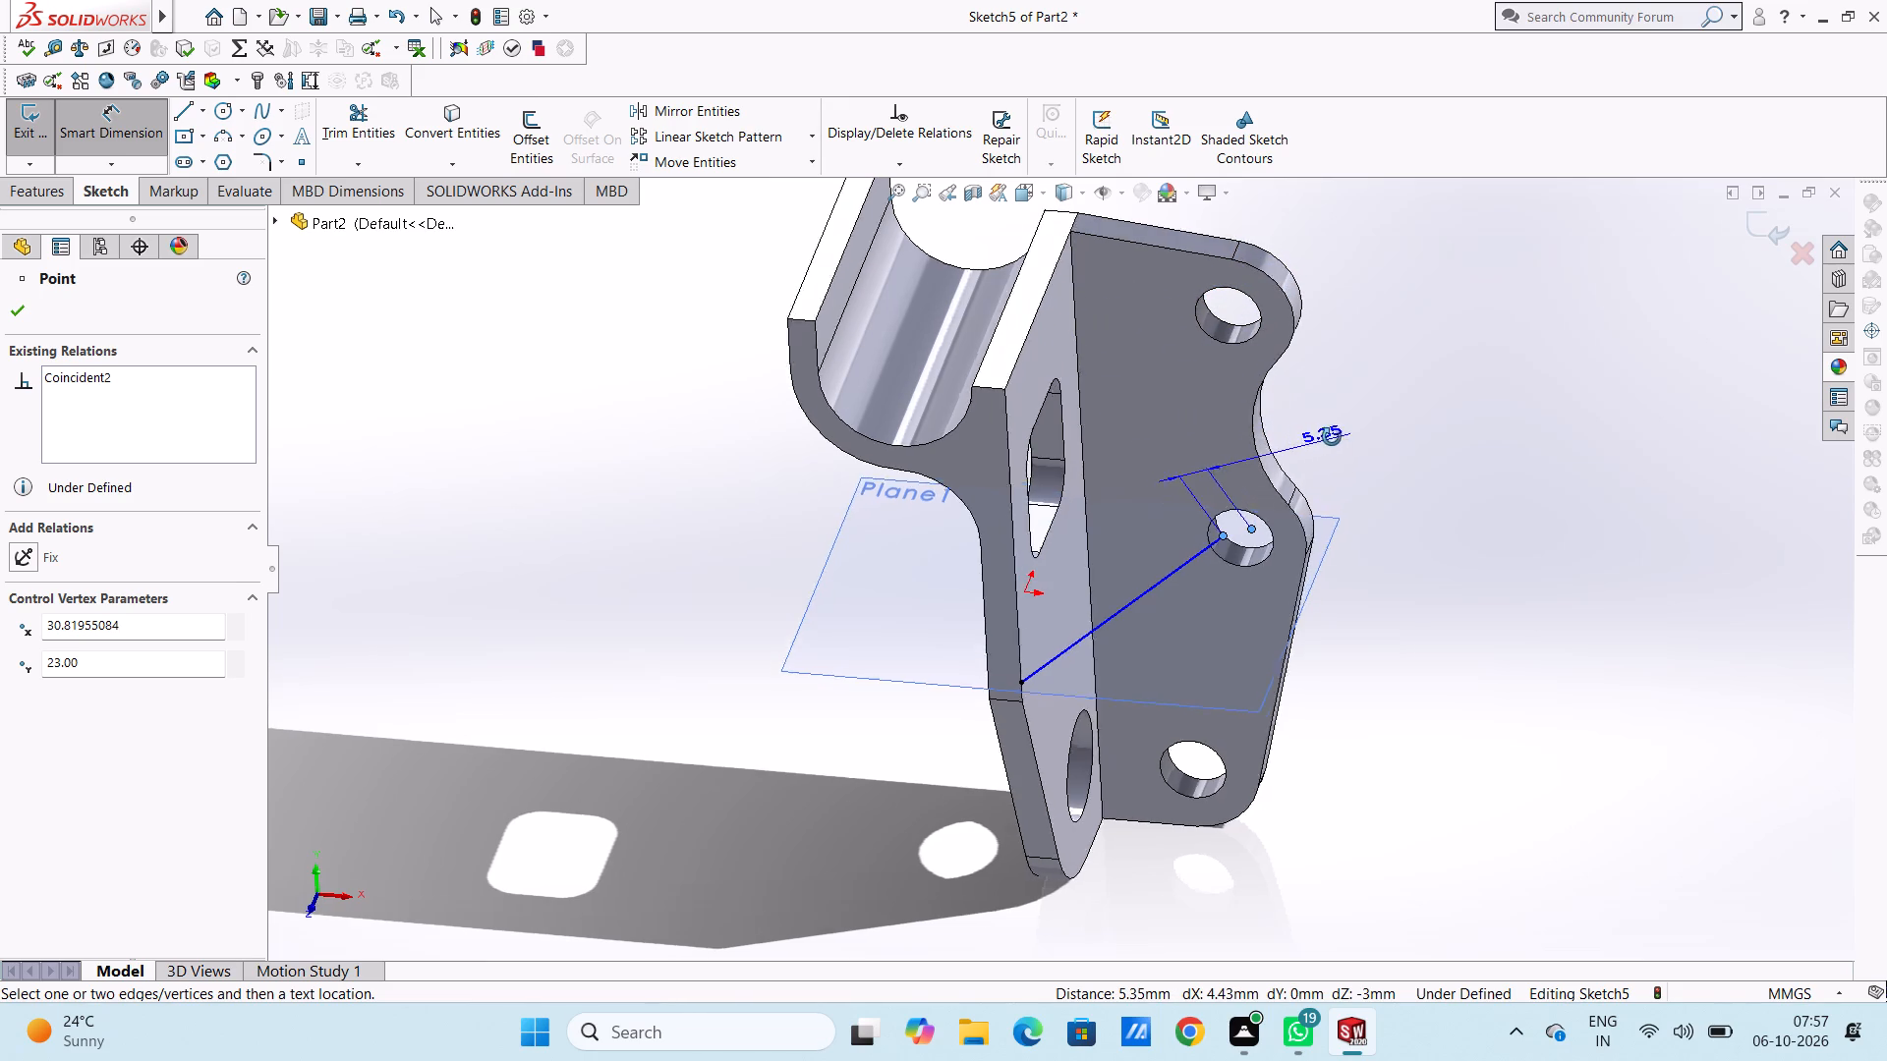
{"action": "middle_click_drag", "start_coordinate": [1332, 437], "coordinate": [1335, 318]}
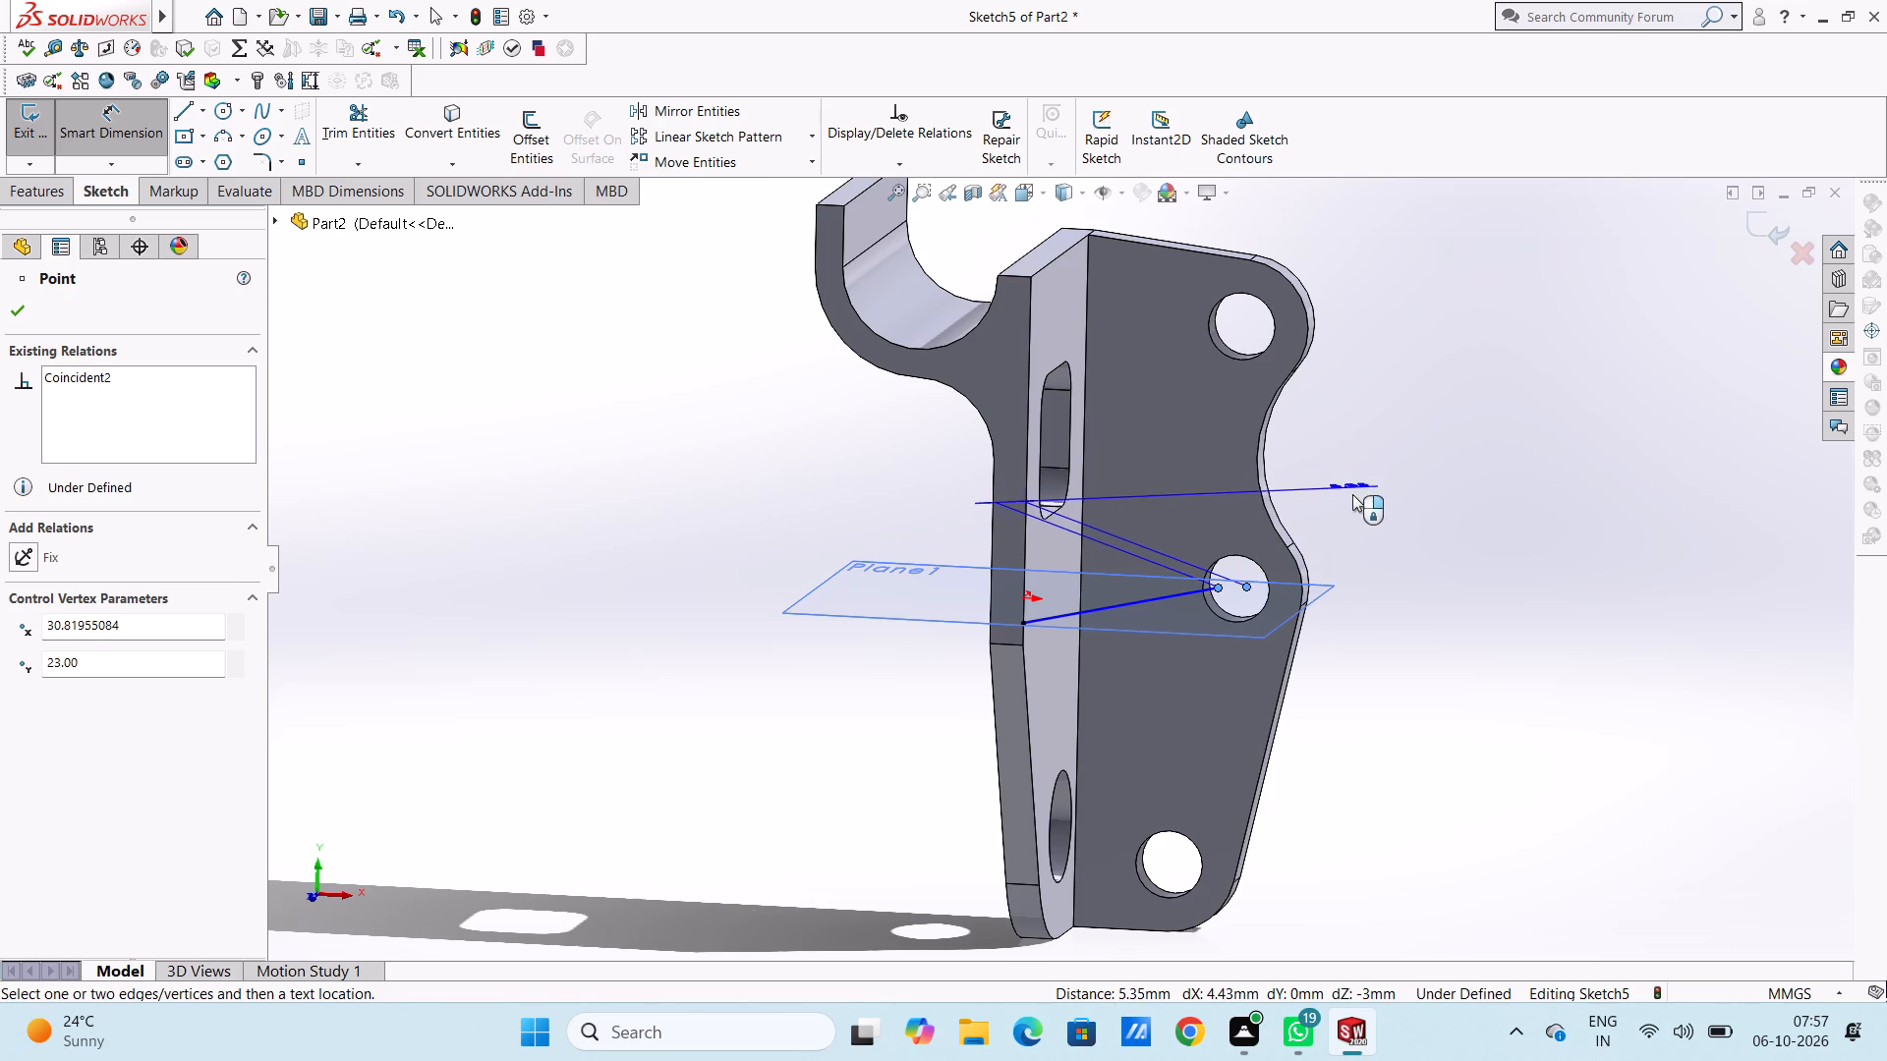
{"action": "middle_click_drag", "start_coordinate": [1350, 474], "coordinate": [1315, 737]}
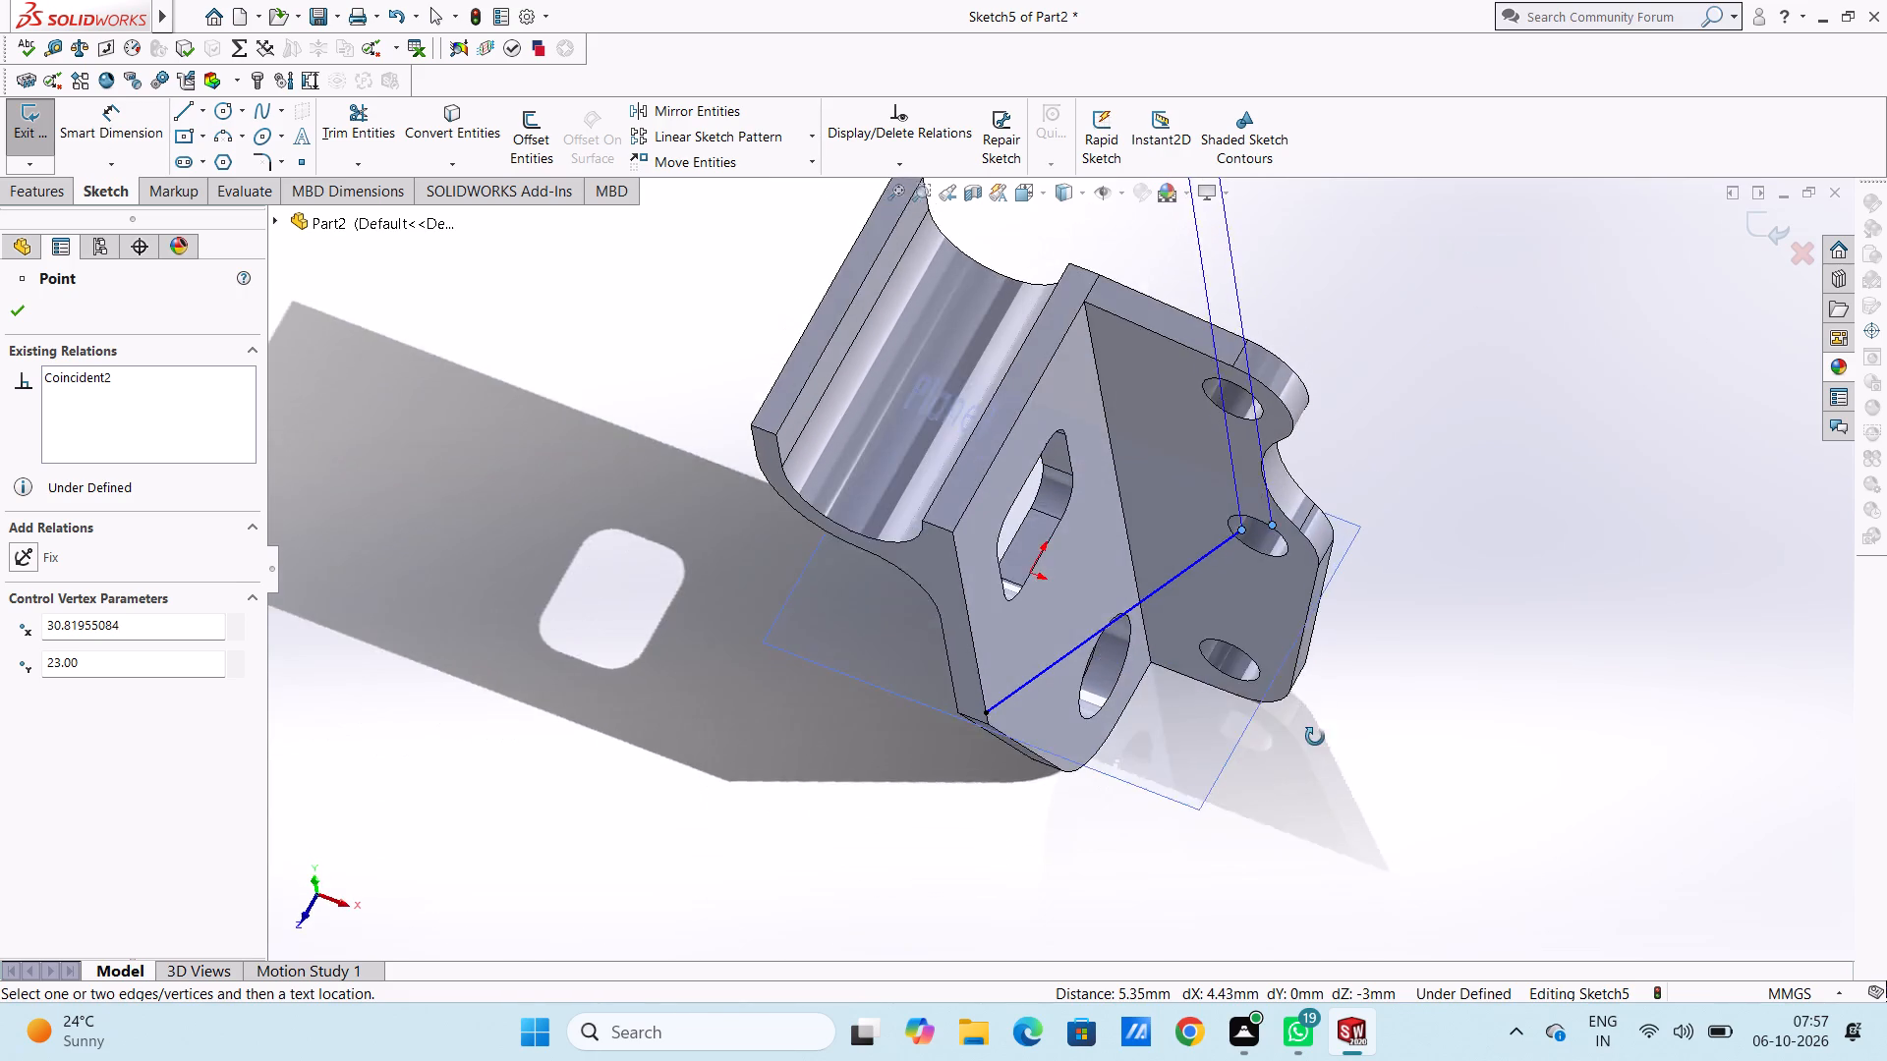
{"action": "middle_click_drag", "start_coordinate": [1315, 737], "coordinate": [1318, 786]}
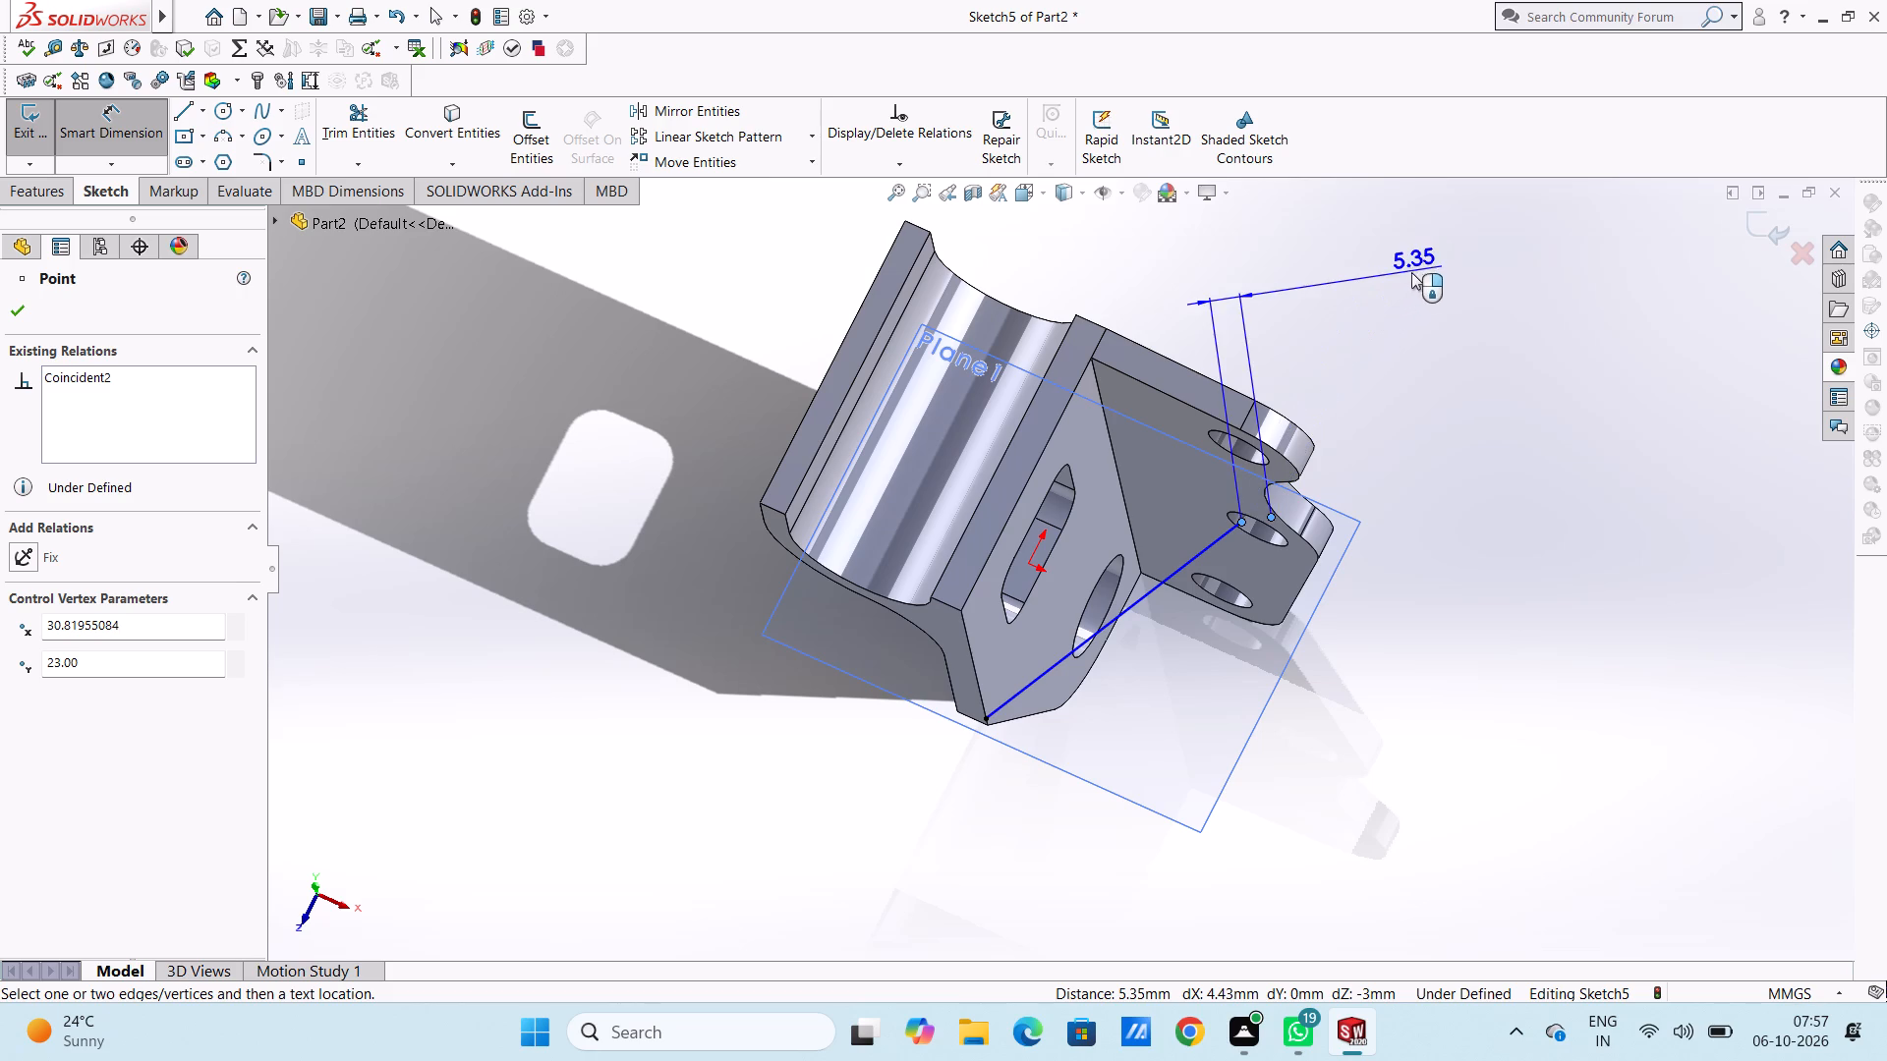
{"action": "left_click", "coordinate": [1388, 275]}
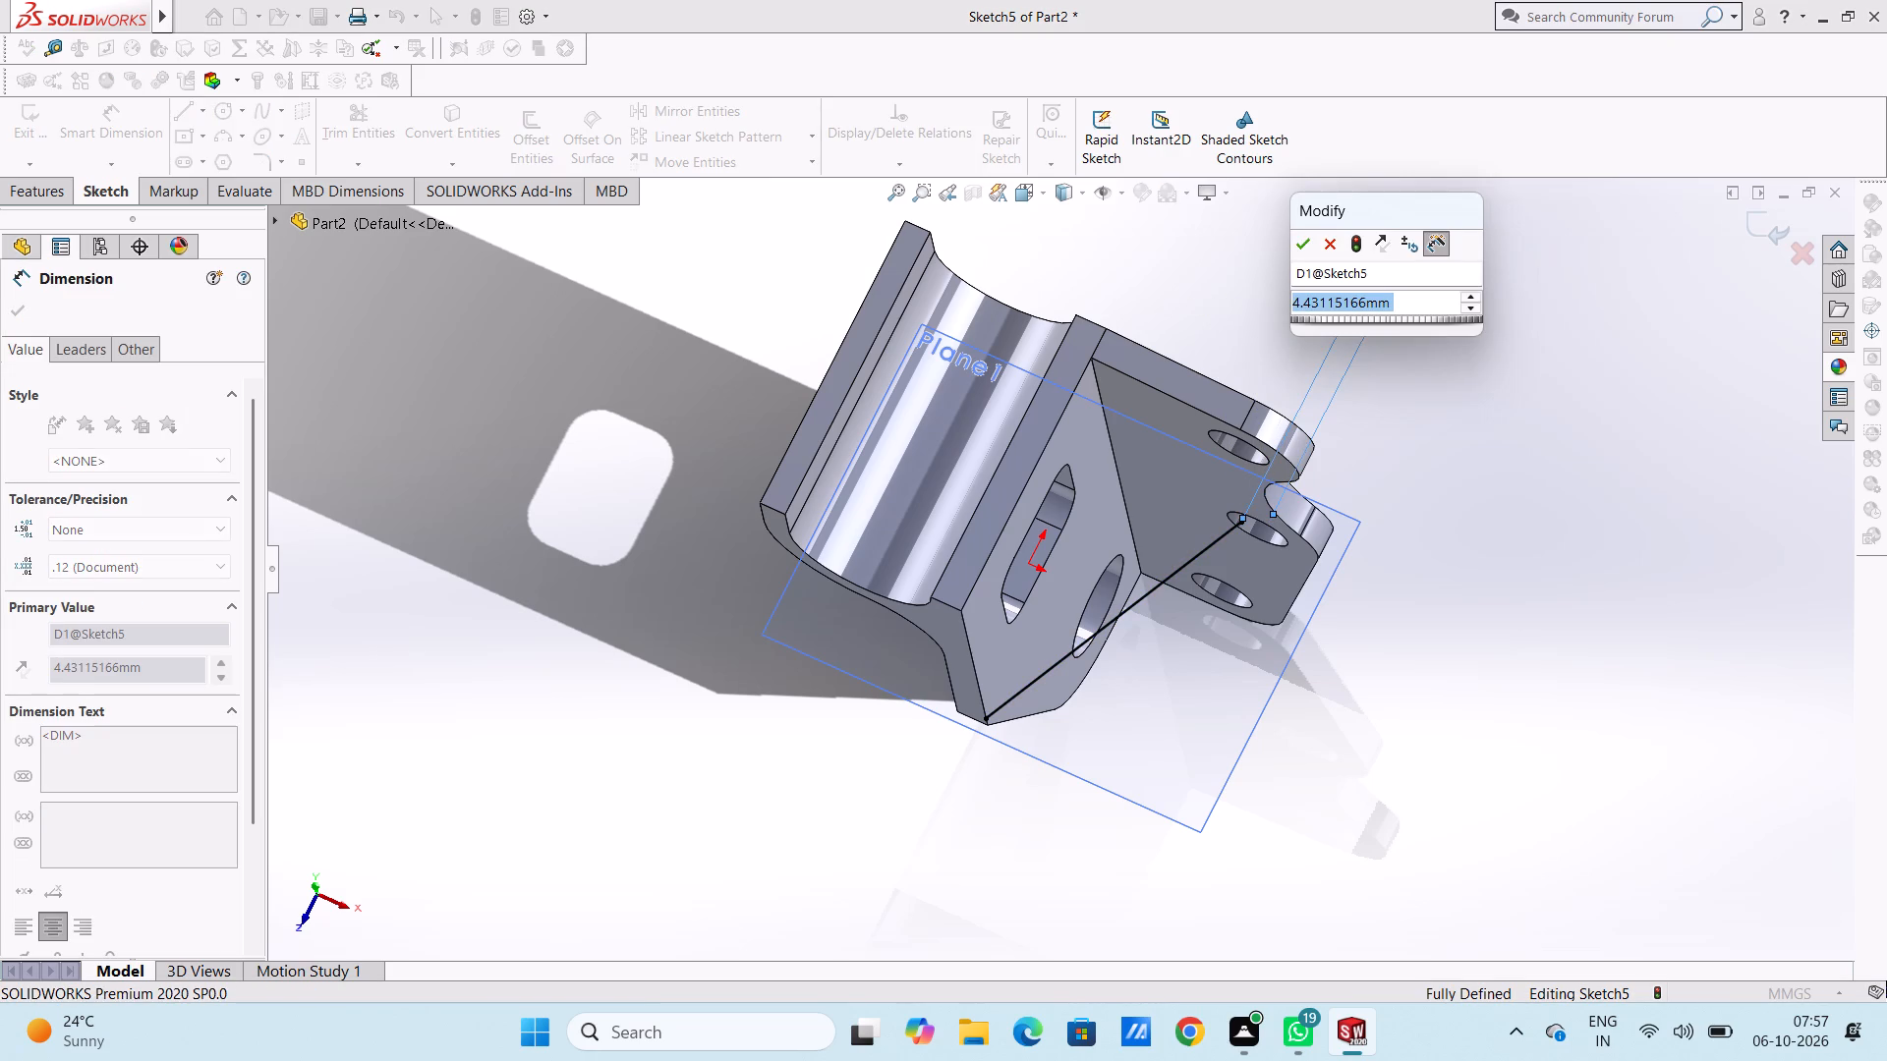
{"action": "key", "text": "6"}
{"action": "key", "text": "Return"}
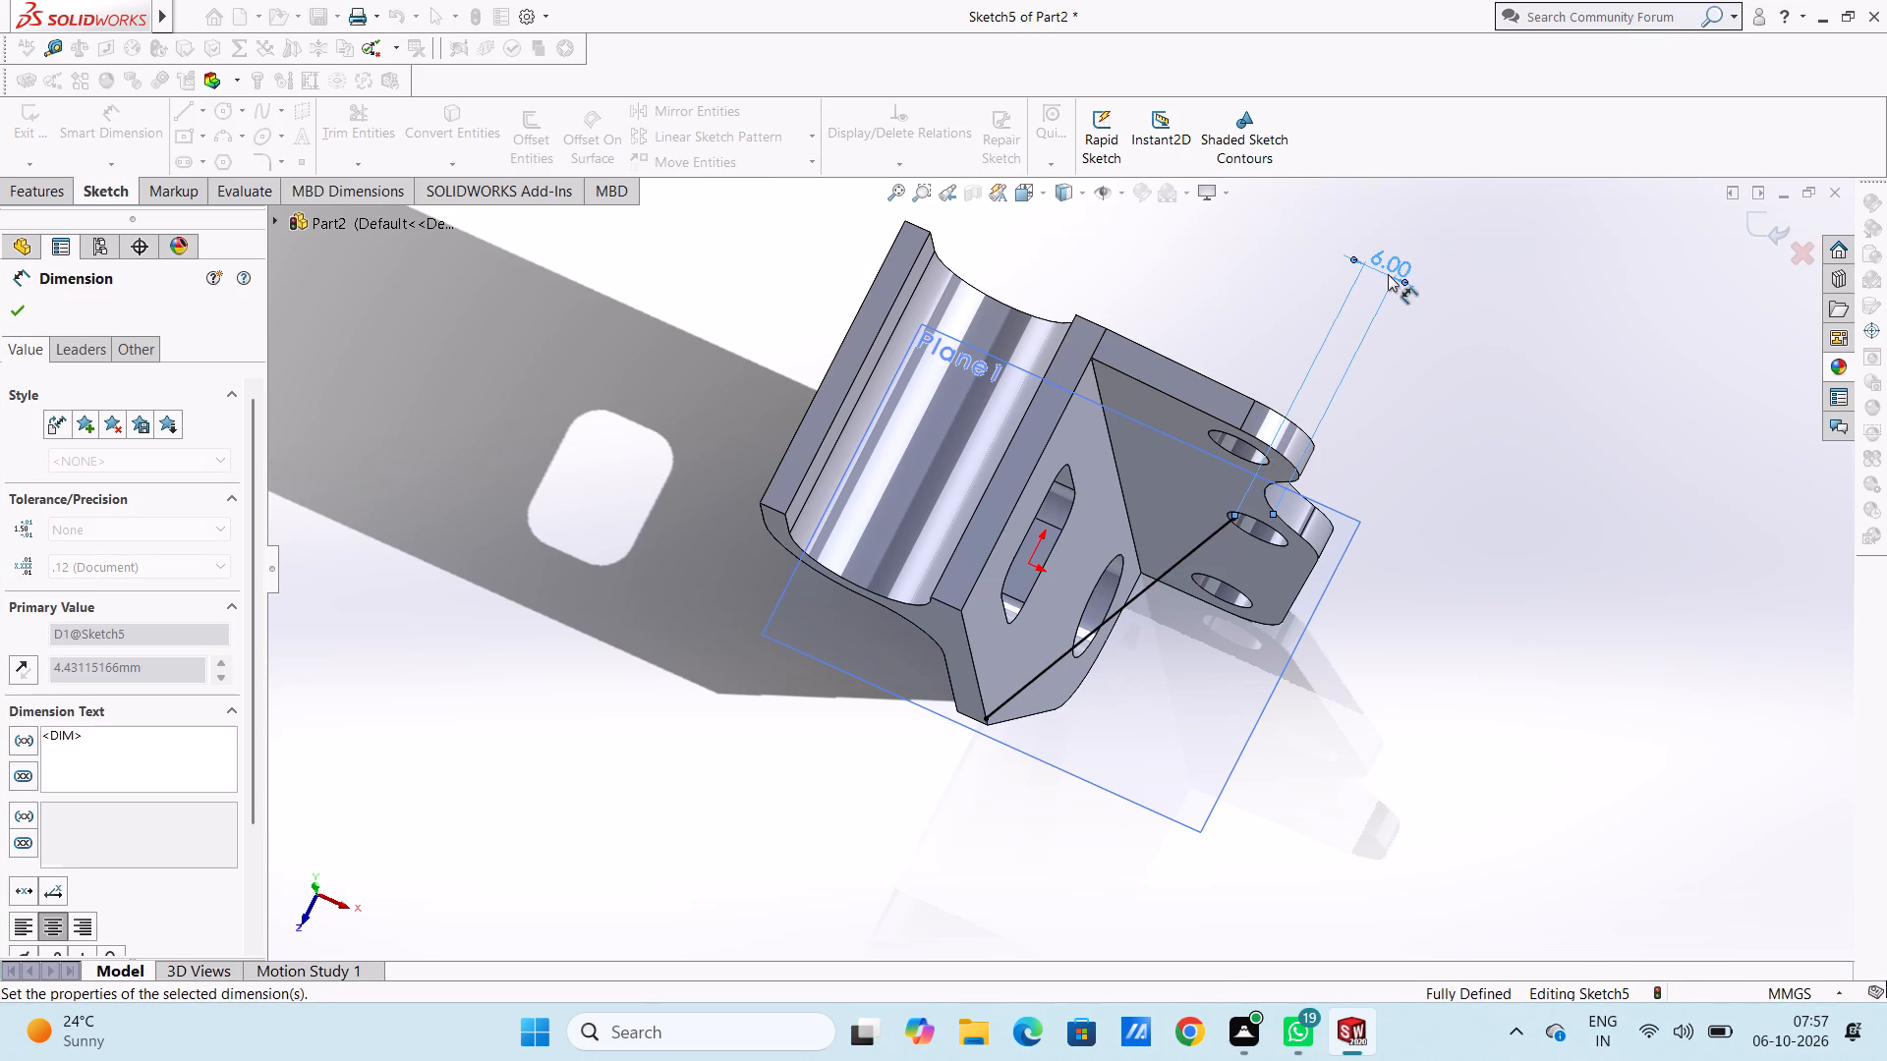
{"action": "left_click", "coordinate": [1435, 445]}
Examine the diagonal line's position relative to the flange and its middle hole from oblique, isometric and front views.
{"action": "middle_click_drag", "start_coordinate": [1456, 517], "coordinate": [1476, 511]}
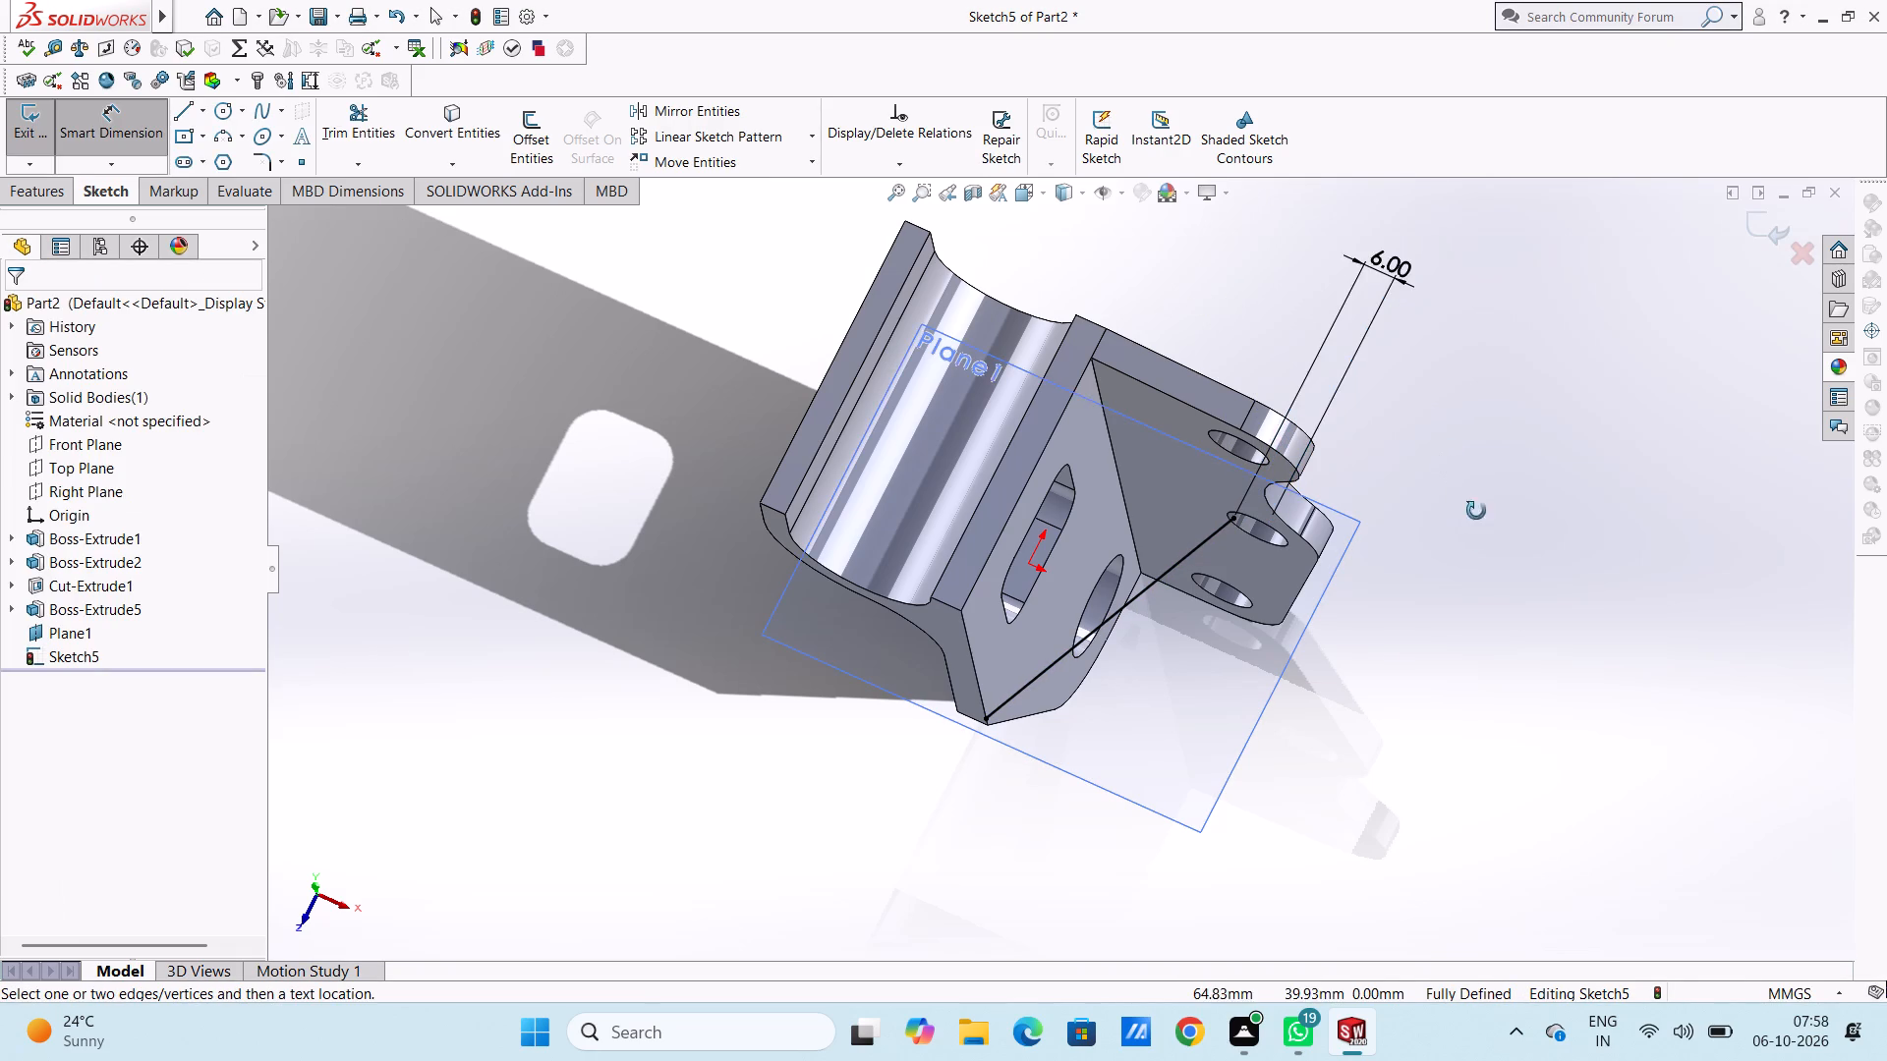
{"action": "middle_click_drag", "start_coordinate": [1476, 511], "coordinate": [1454, 151]}
{"action": "middle_click_drag", "start_coordinate": [1486, 460], "coordinate": [1514, 556]}
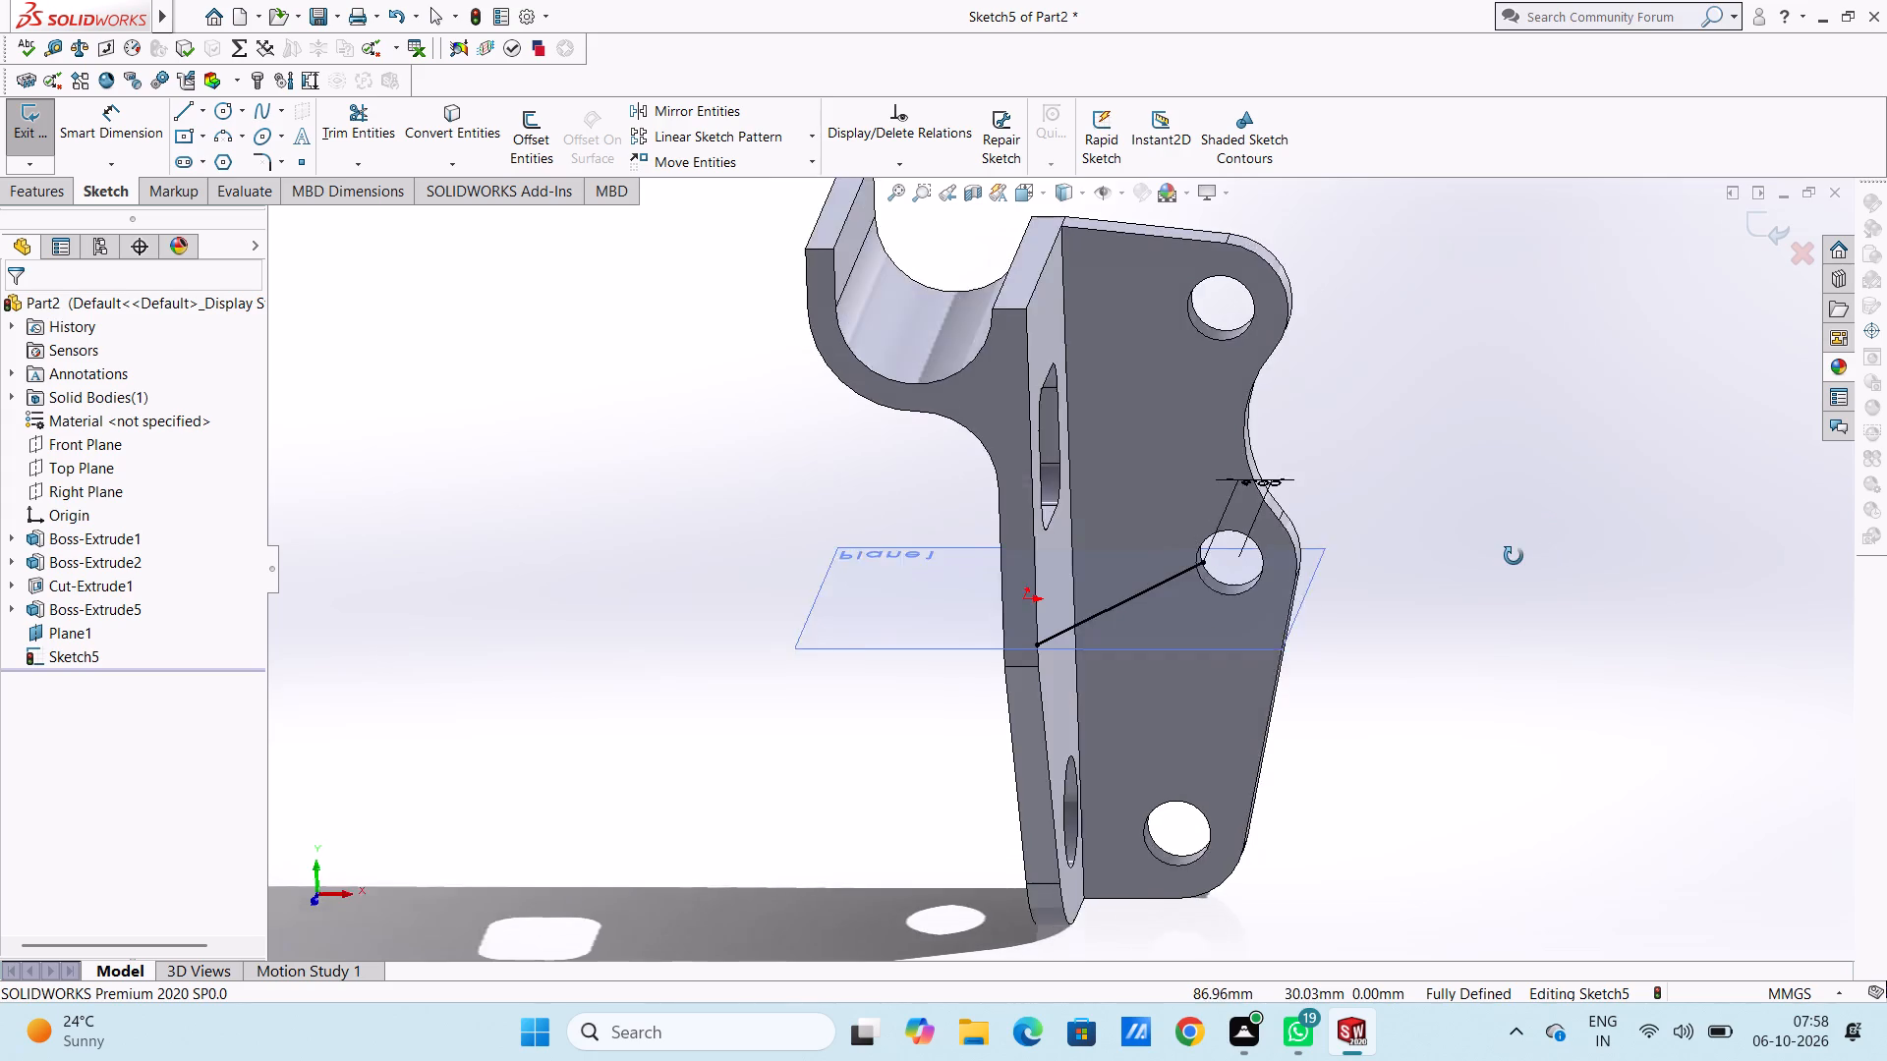
{"action": "middle_click_drag", "start_coordinate": [1514, 556], "coordinate": [1504, 558]}
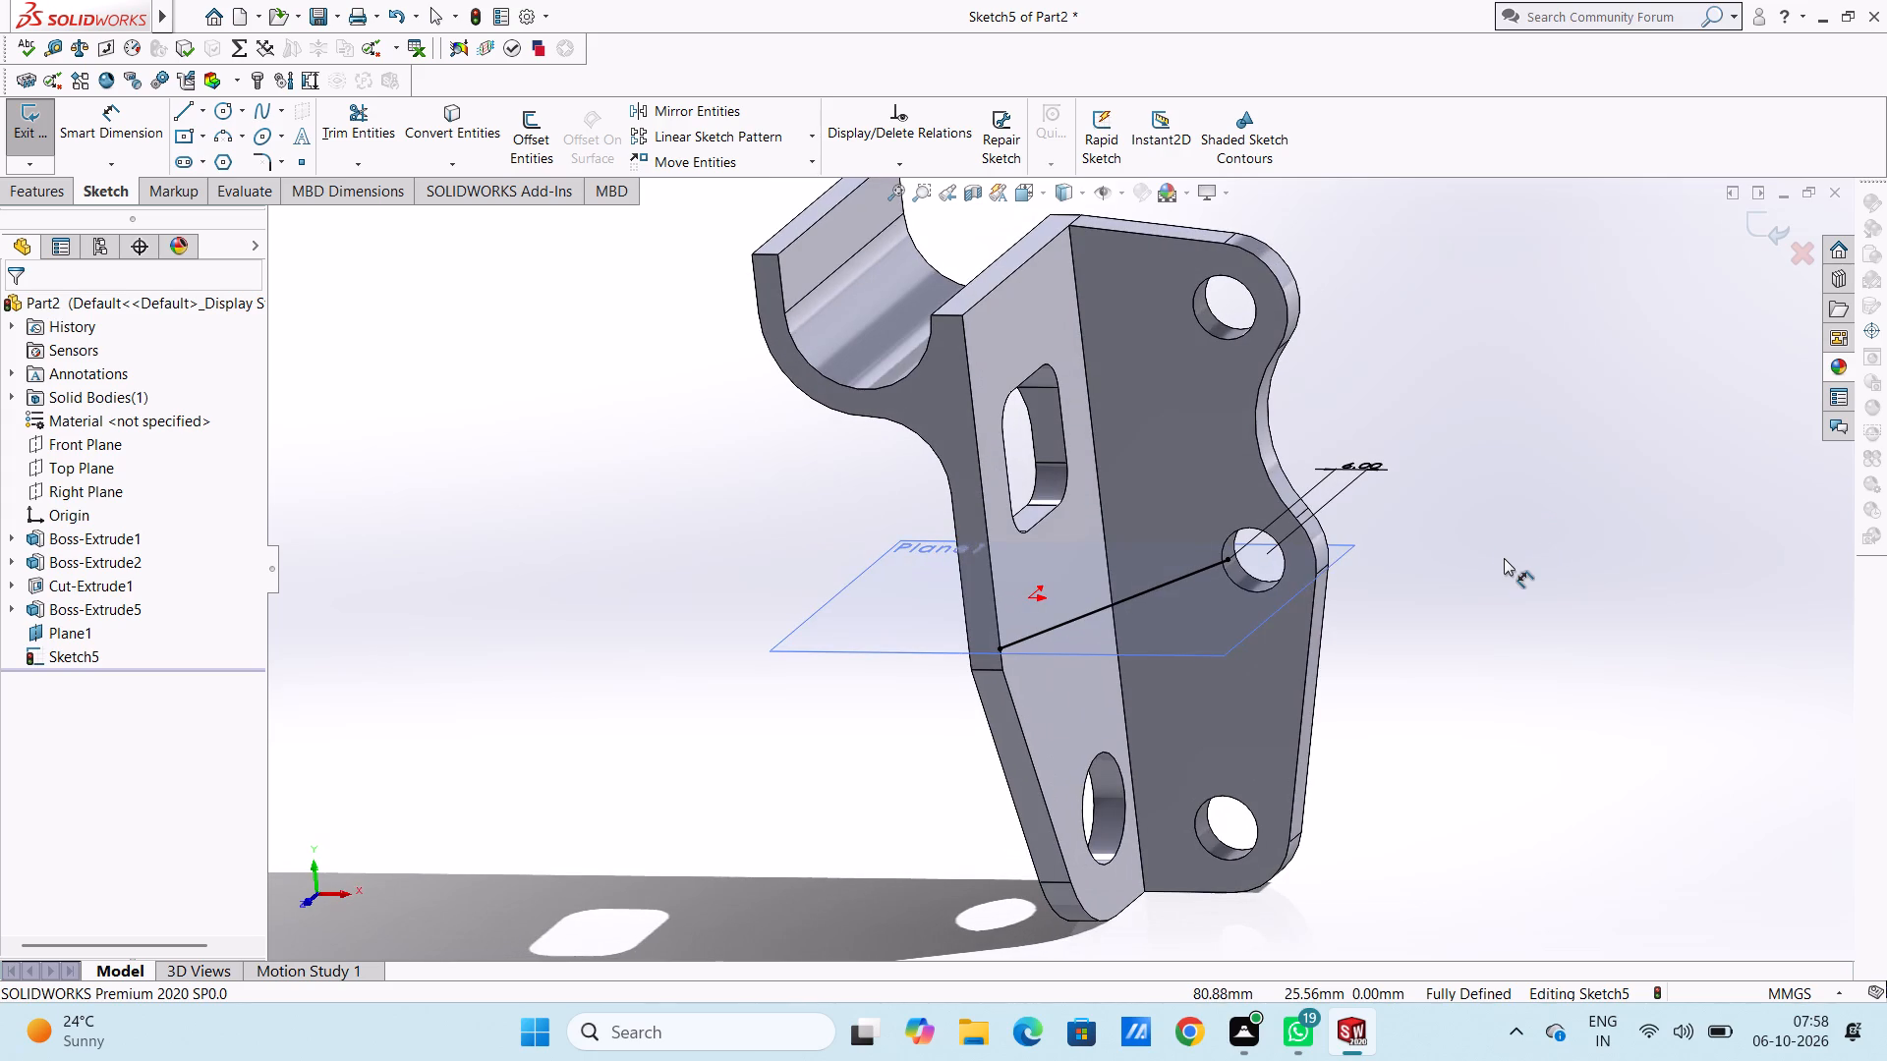
{"action": "key", "text": "ctrl+7"}
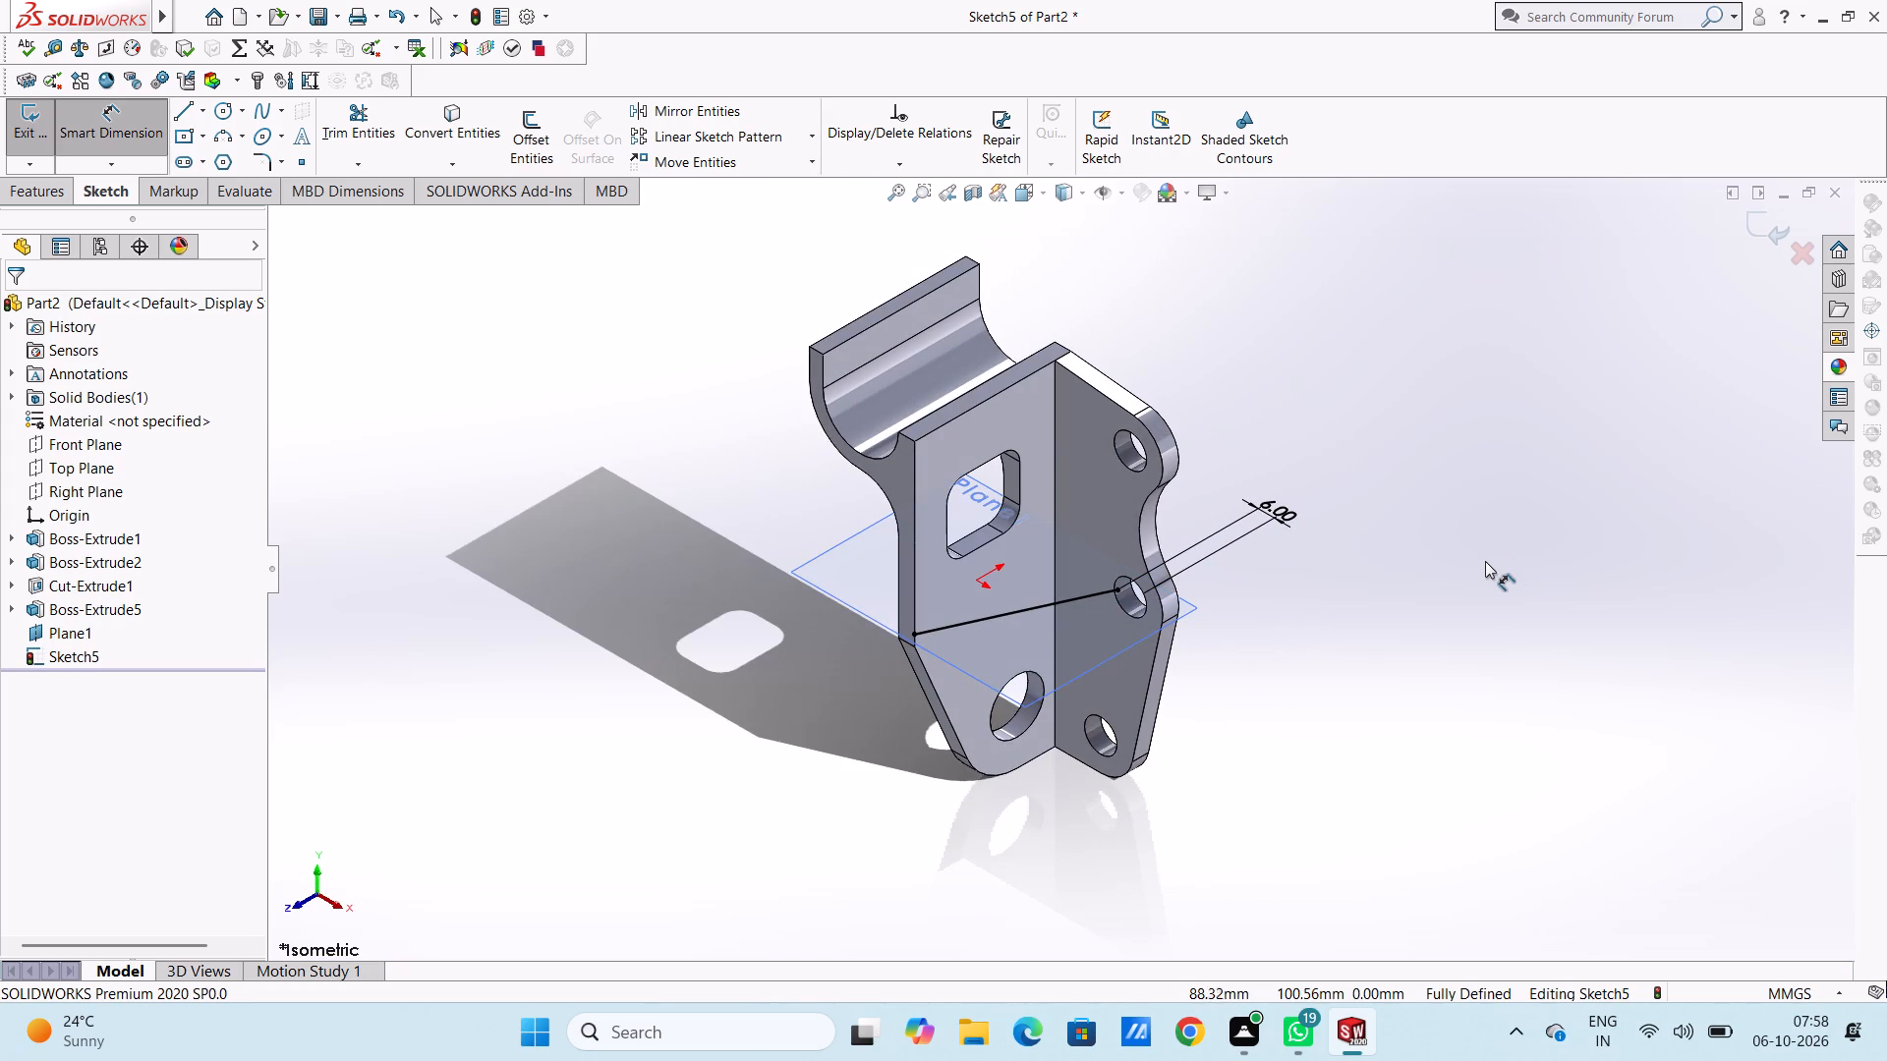
{"action": "key", "text": "ctrl+1"}
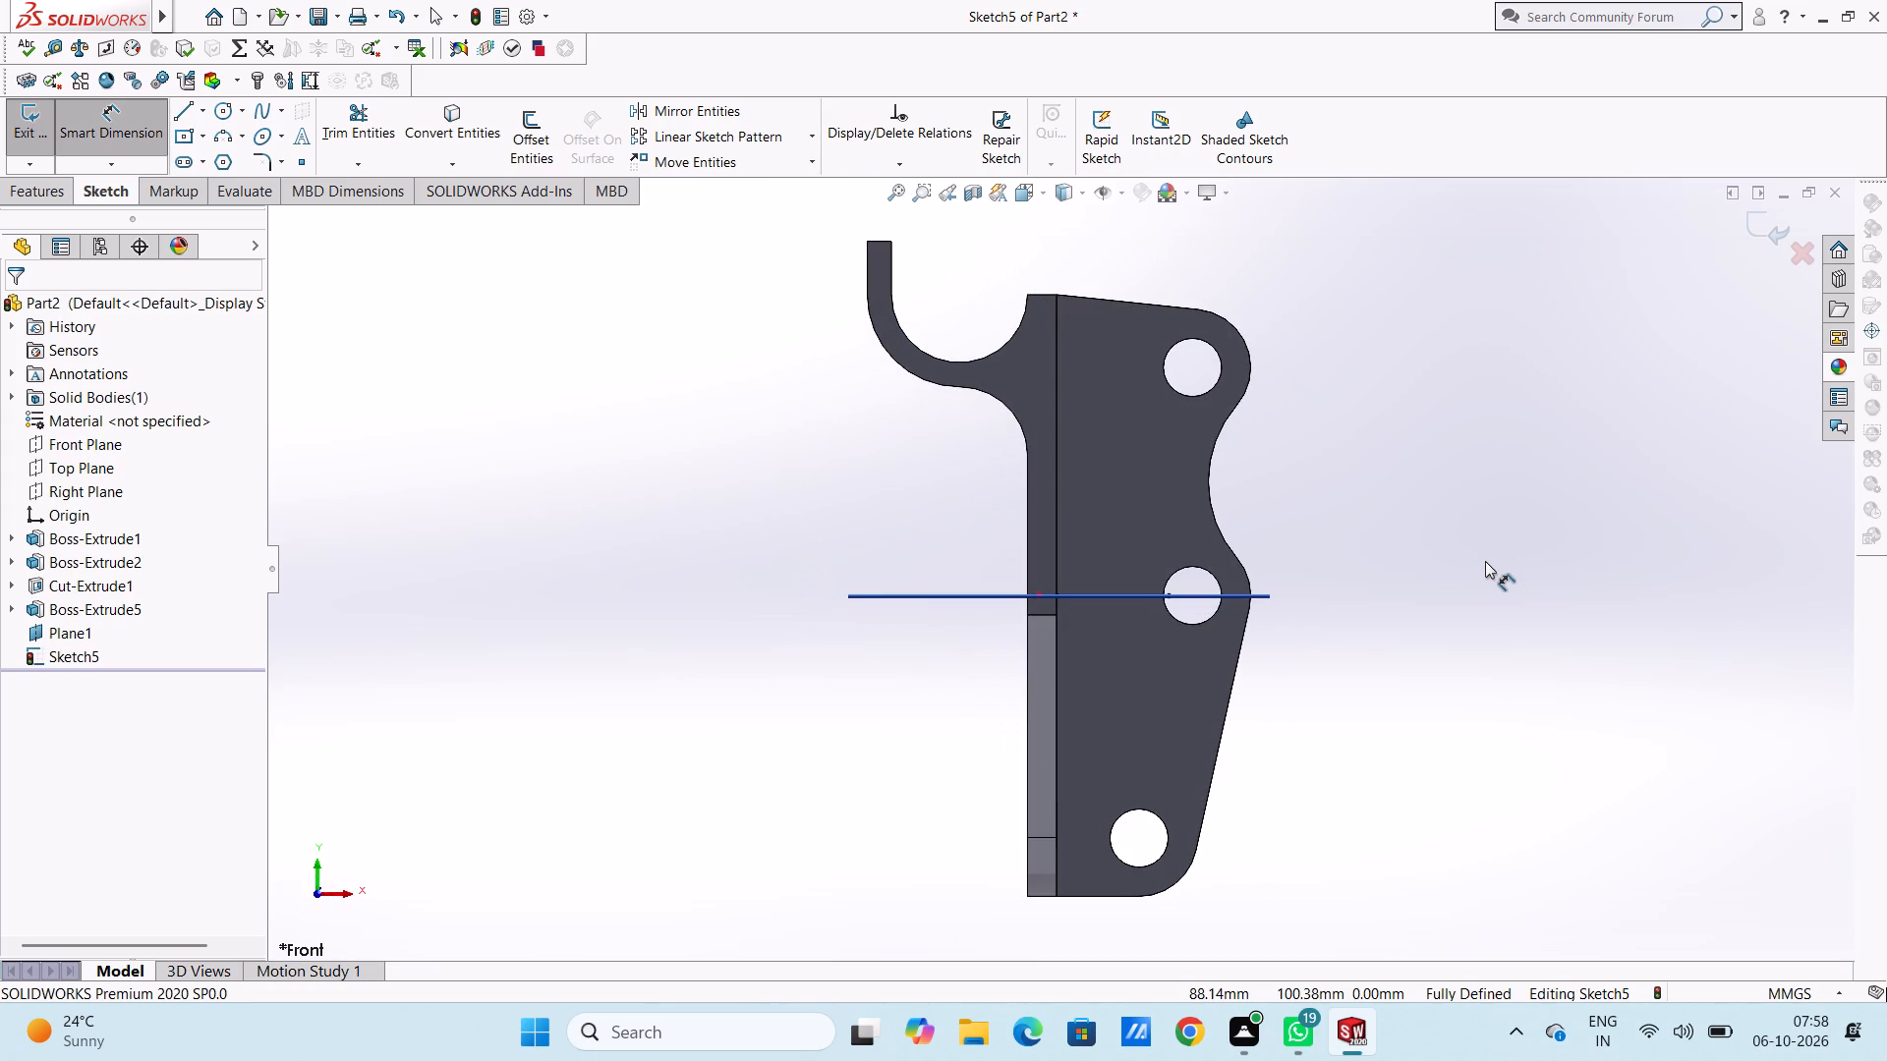
Set the horizontal dimension locating the diagonal line's flange endpoint to 7 mm.
{"action": "key", "text": "ctrl+5"}
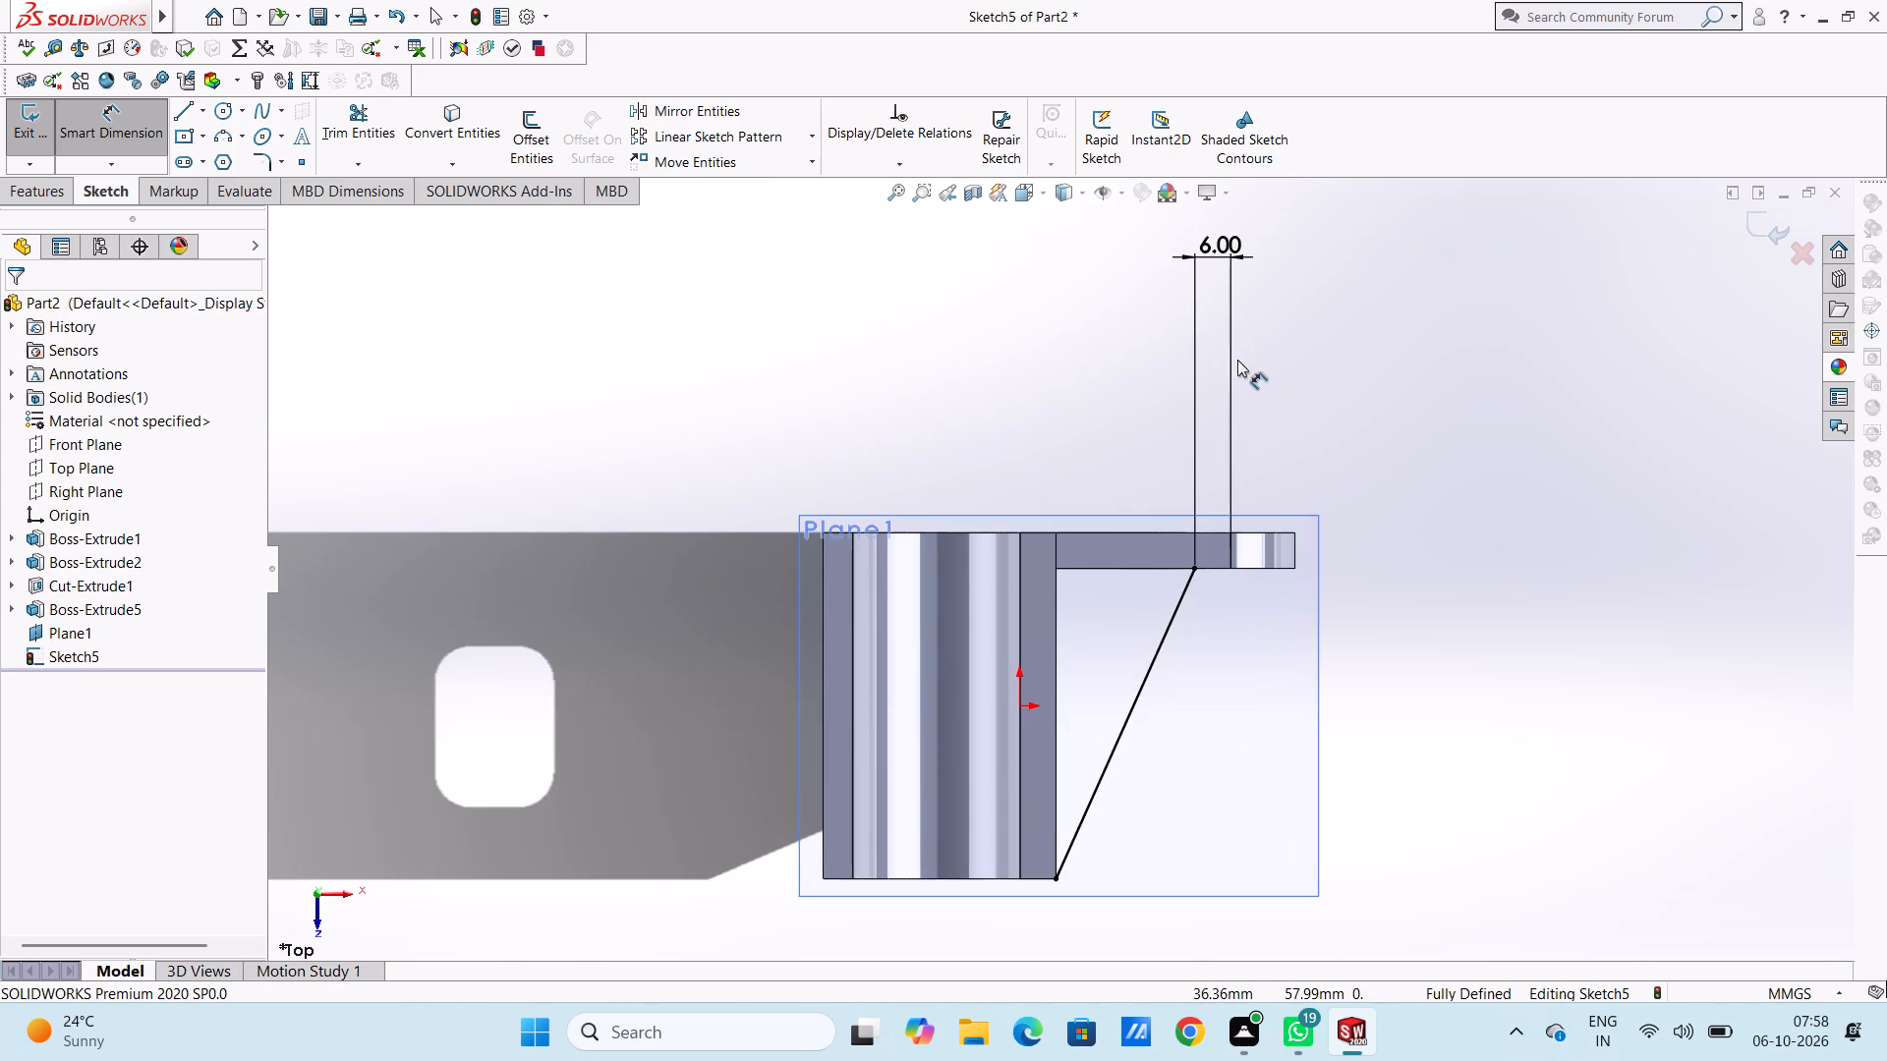
{"action": "scroll", "coordinate": [1237, 360], "scroll_direction": "up", "scroll_amount": 2}
{"action": "double_click", "coordinate": [1166, 342]}
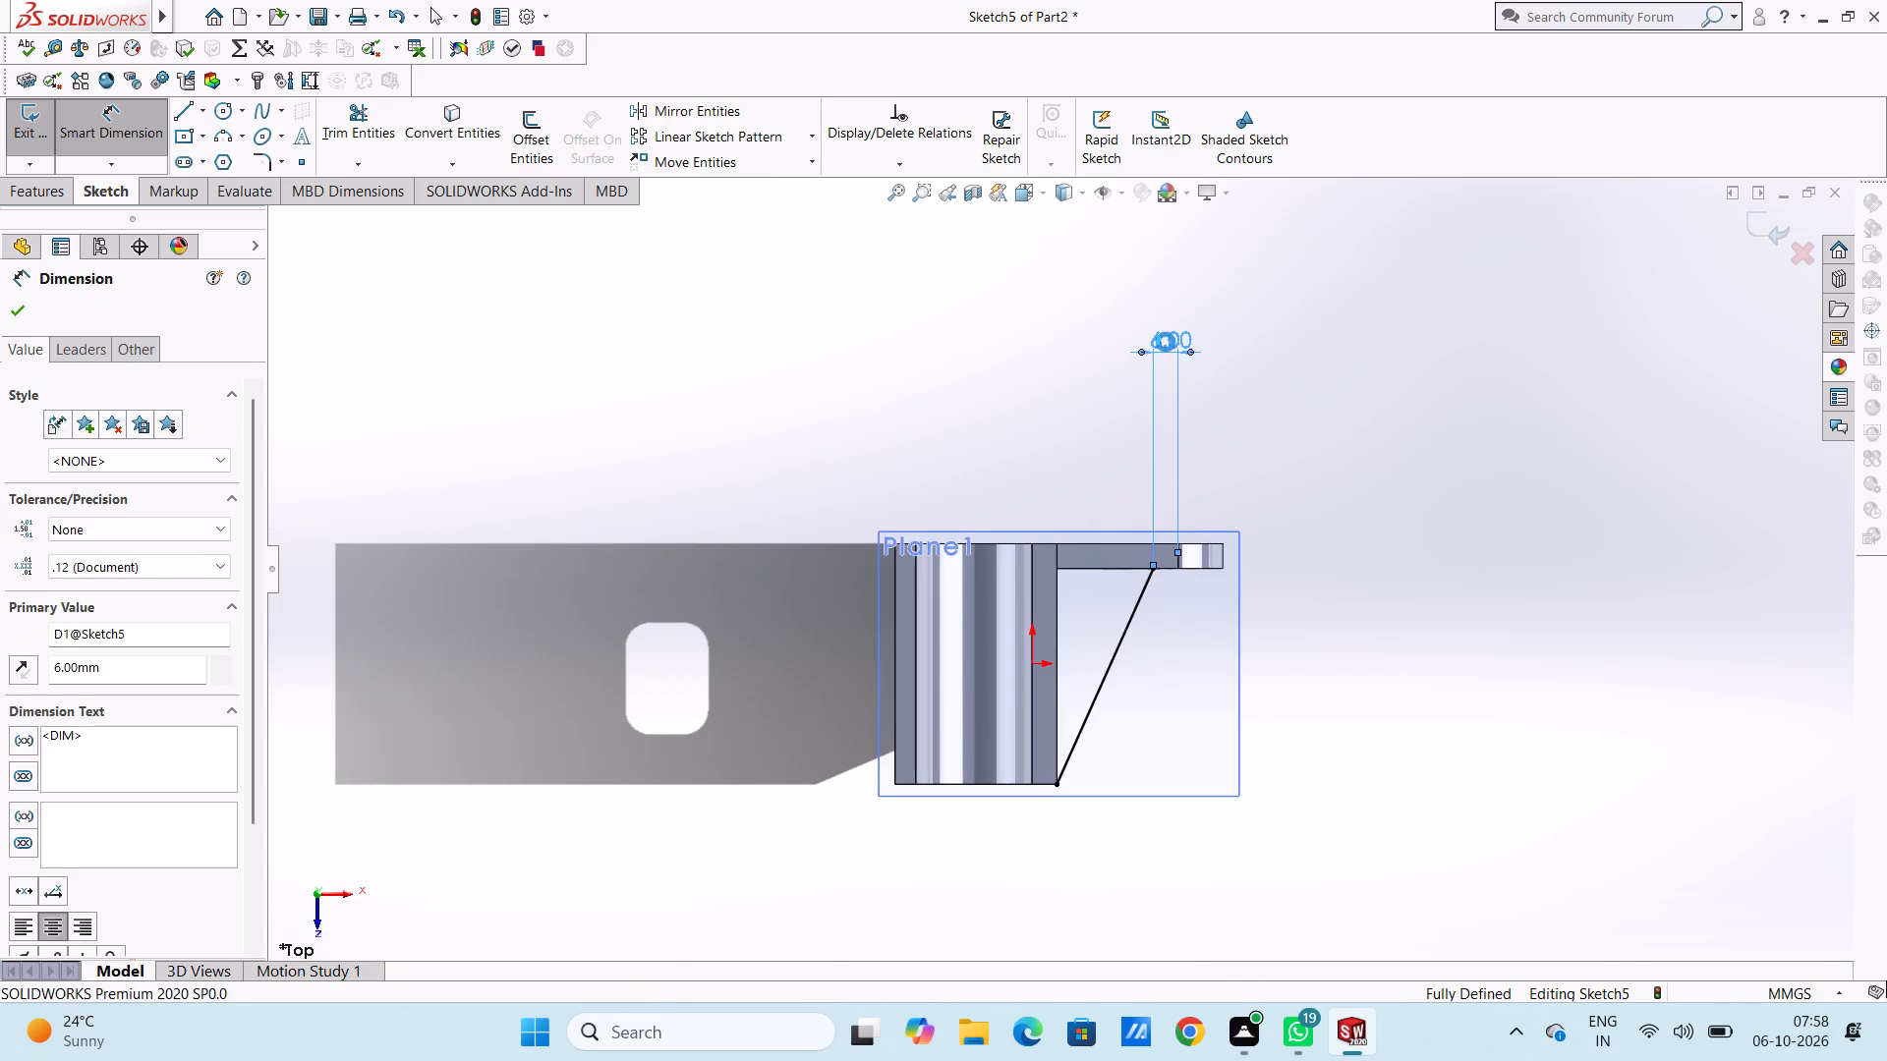
{"action": "key", "text": "7"}
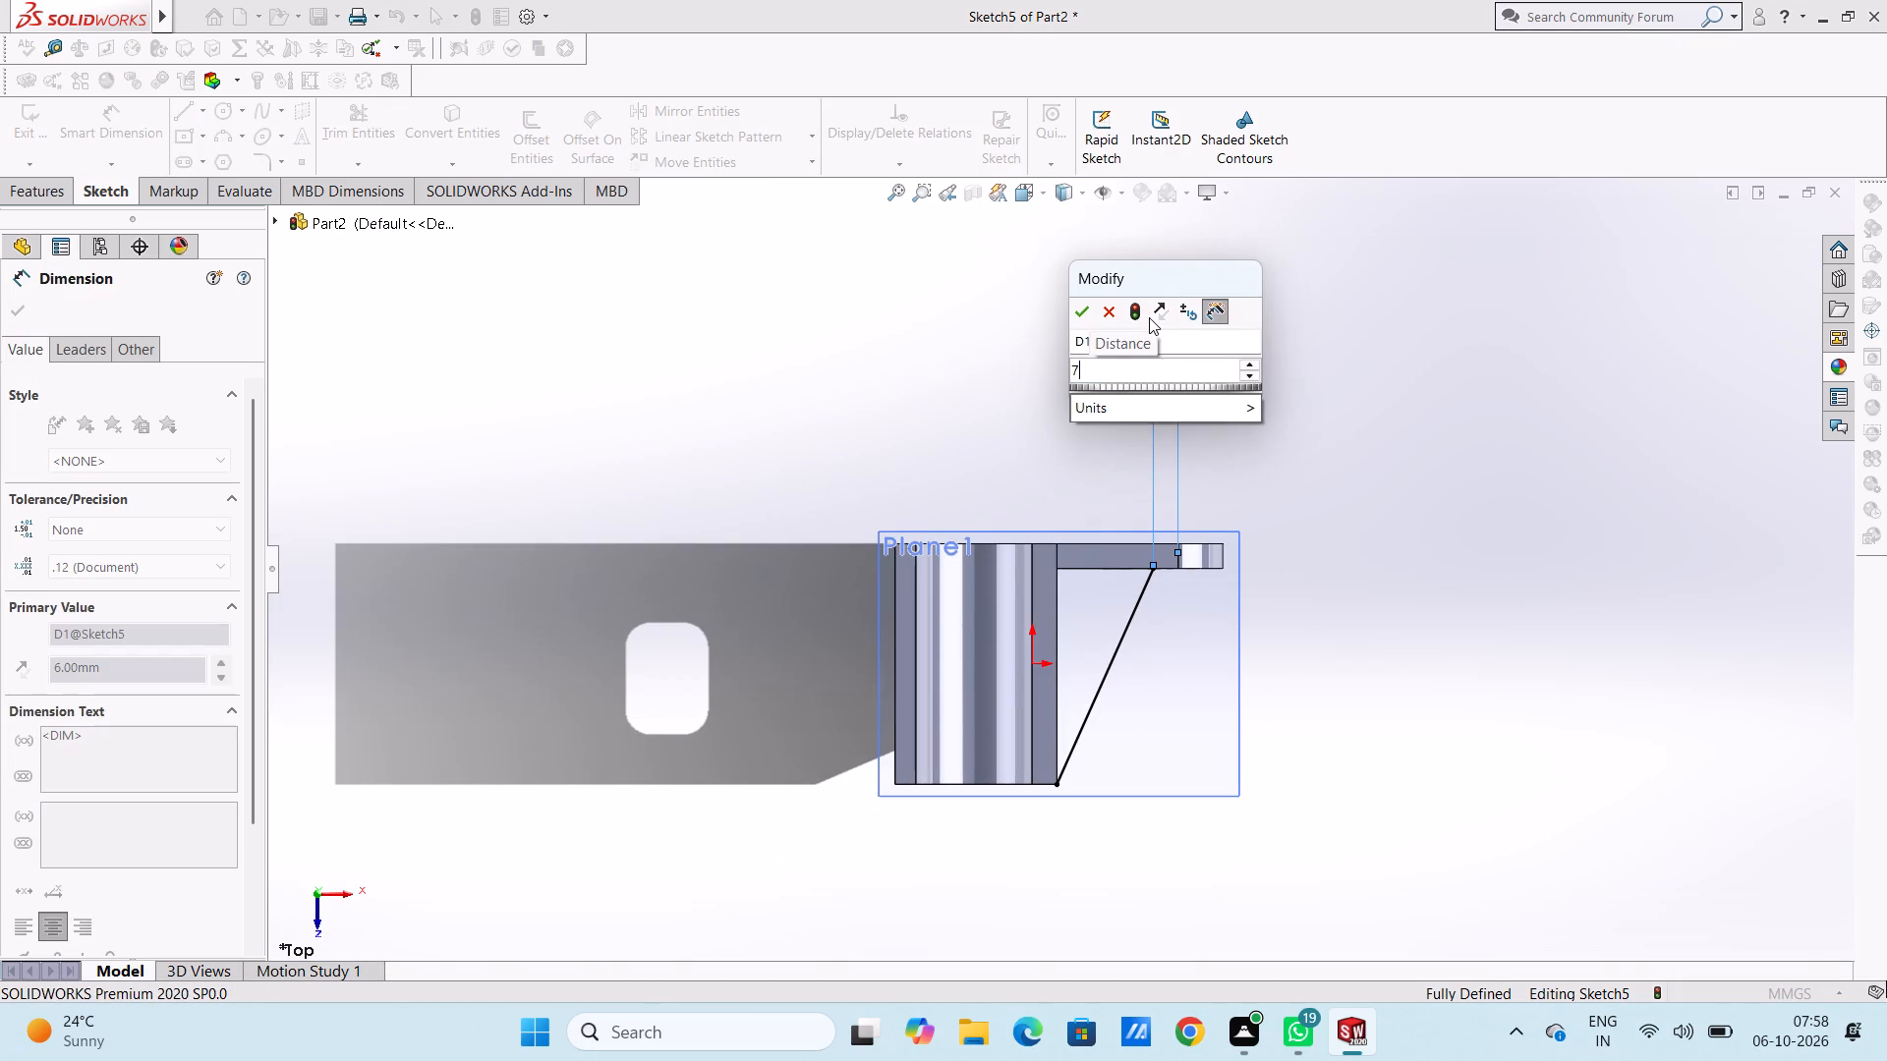
{"action": "key", "text": "Return"}
{"action": "left_click", "coordinate": [1081, 370]}
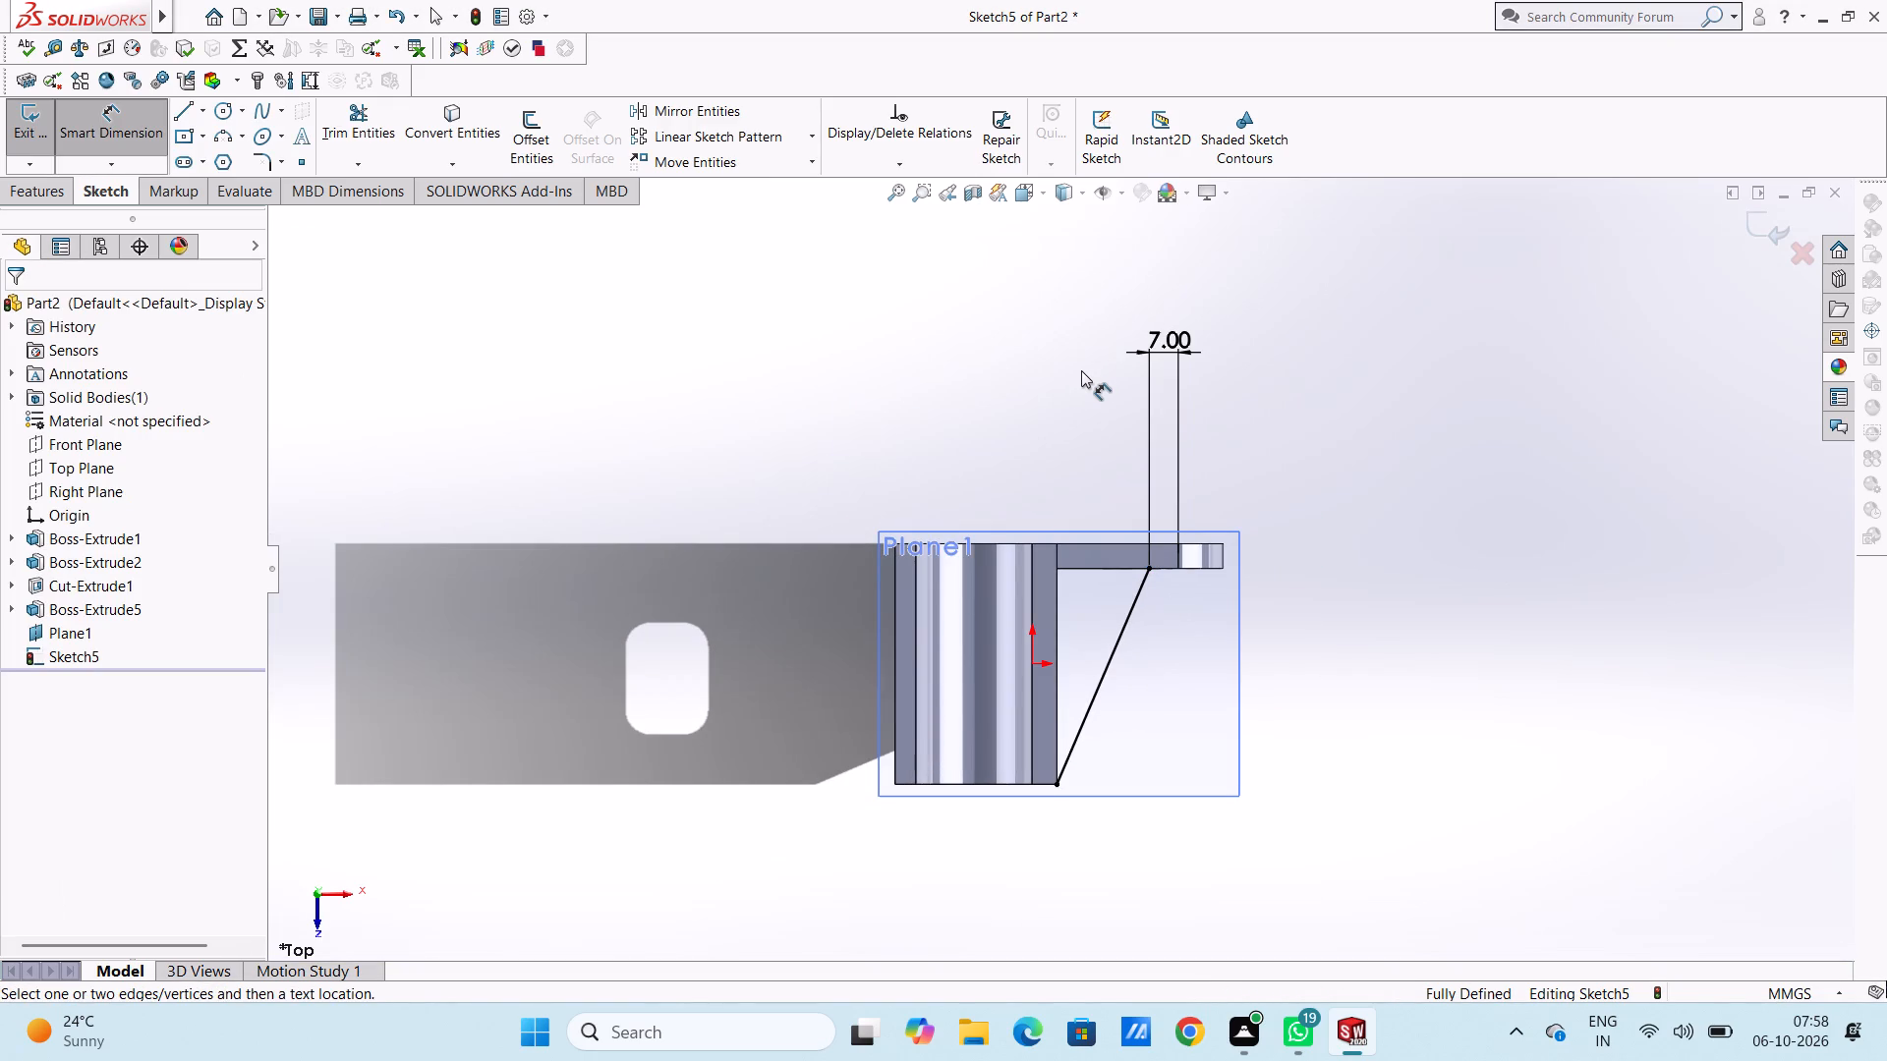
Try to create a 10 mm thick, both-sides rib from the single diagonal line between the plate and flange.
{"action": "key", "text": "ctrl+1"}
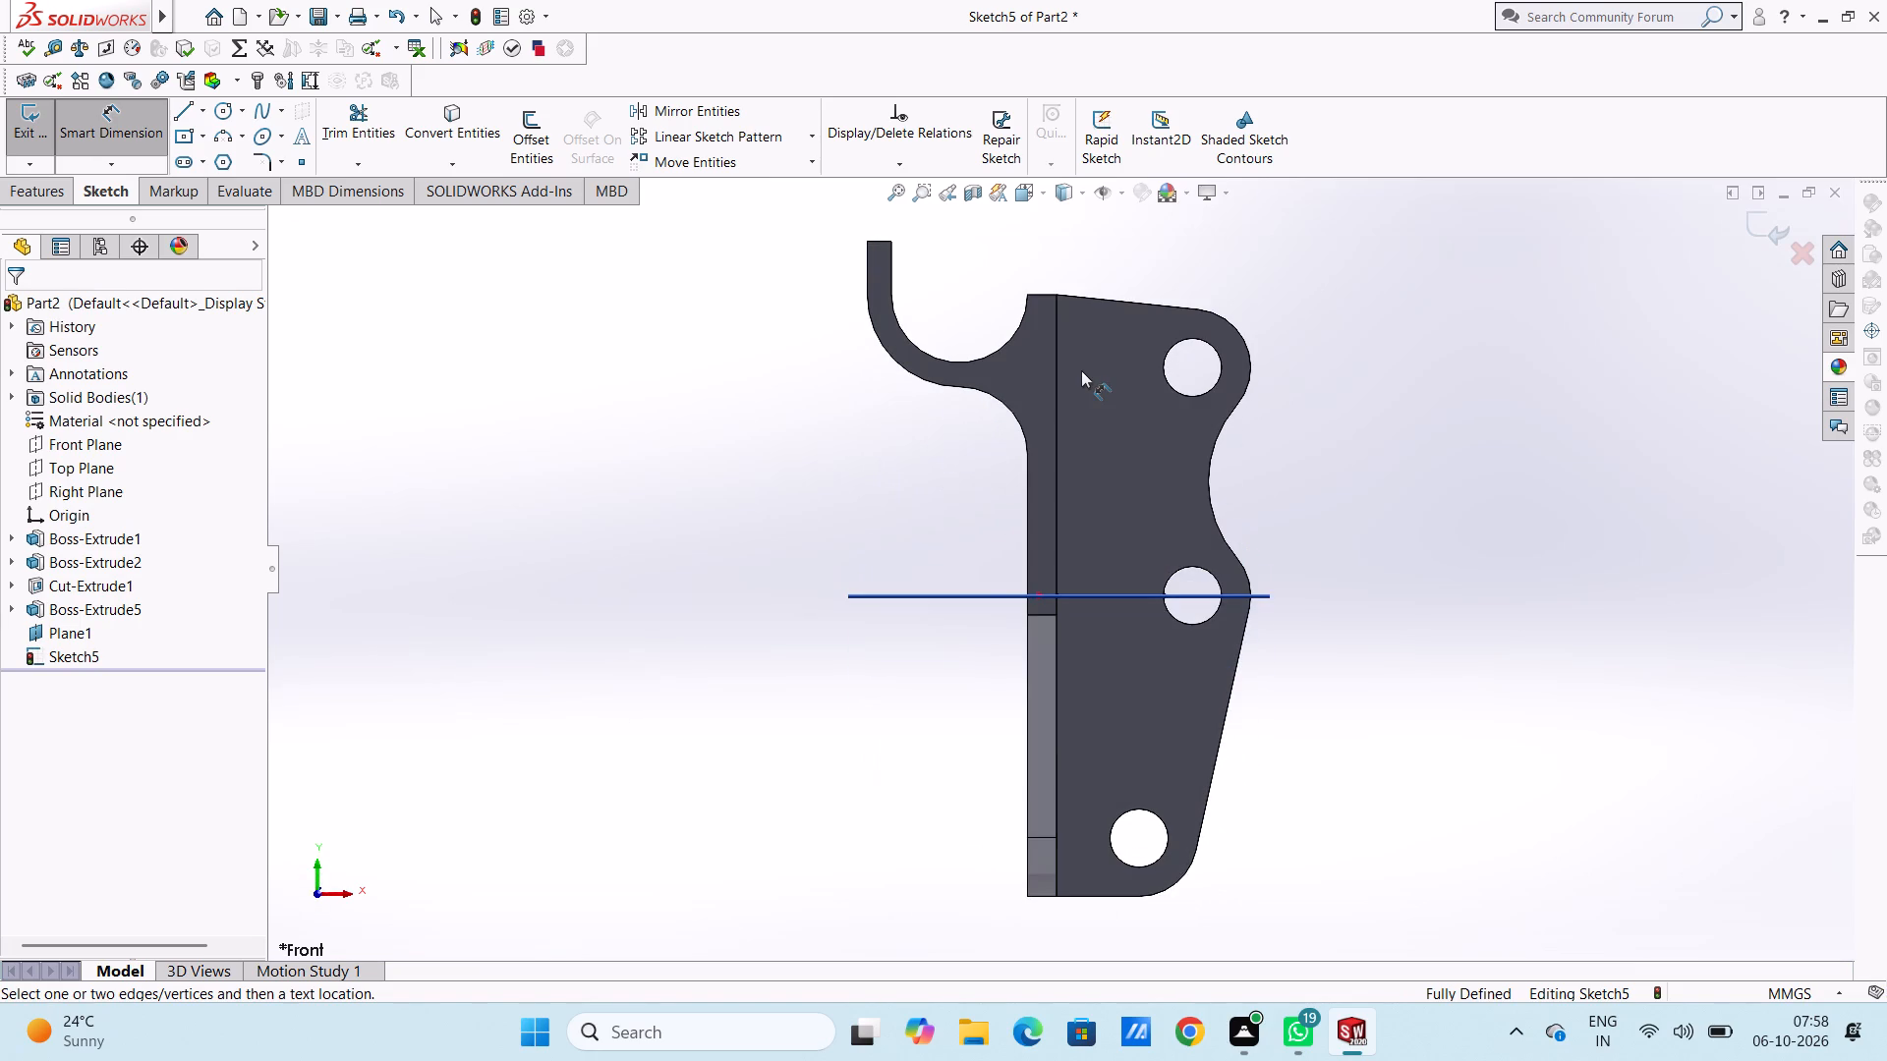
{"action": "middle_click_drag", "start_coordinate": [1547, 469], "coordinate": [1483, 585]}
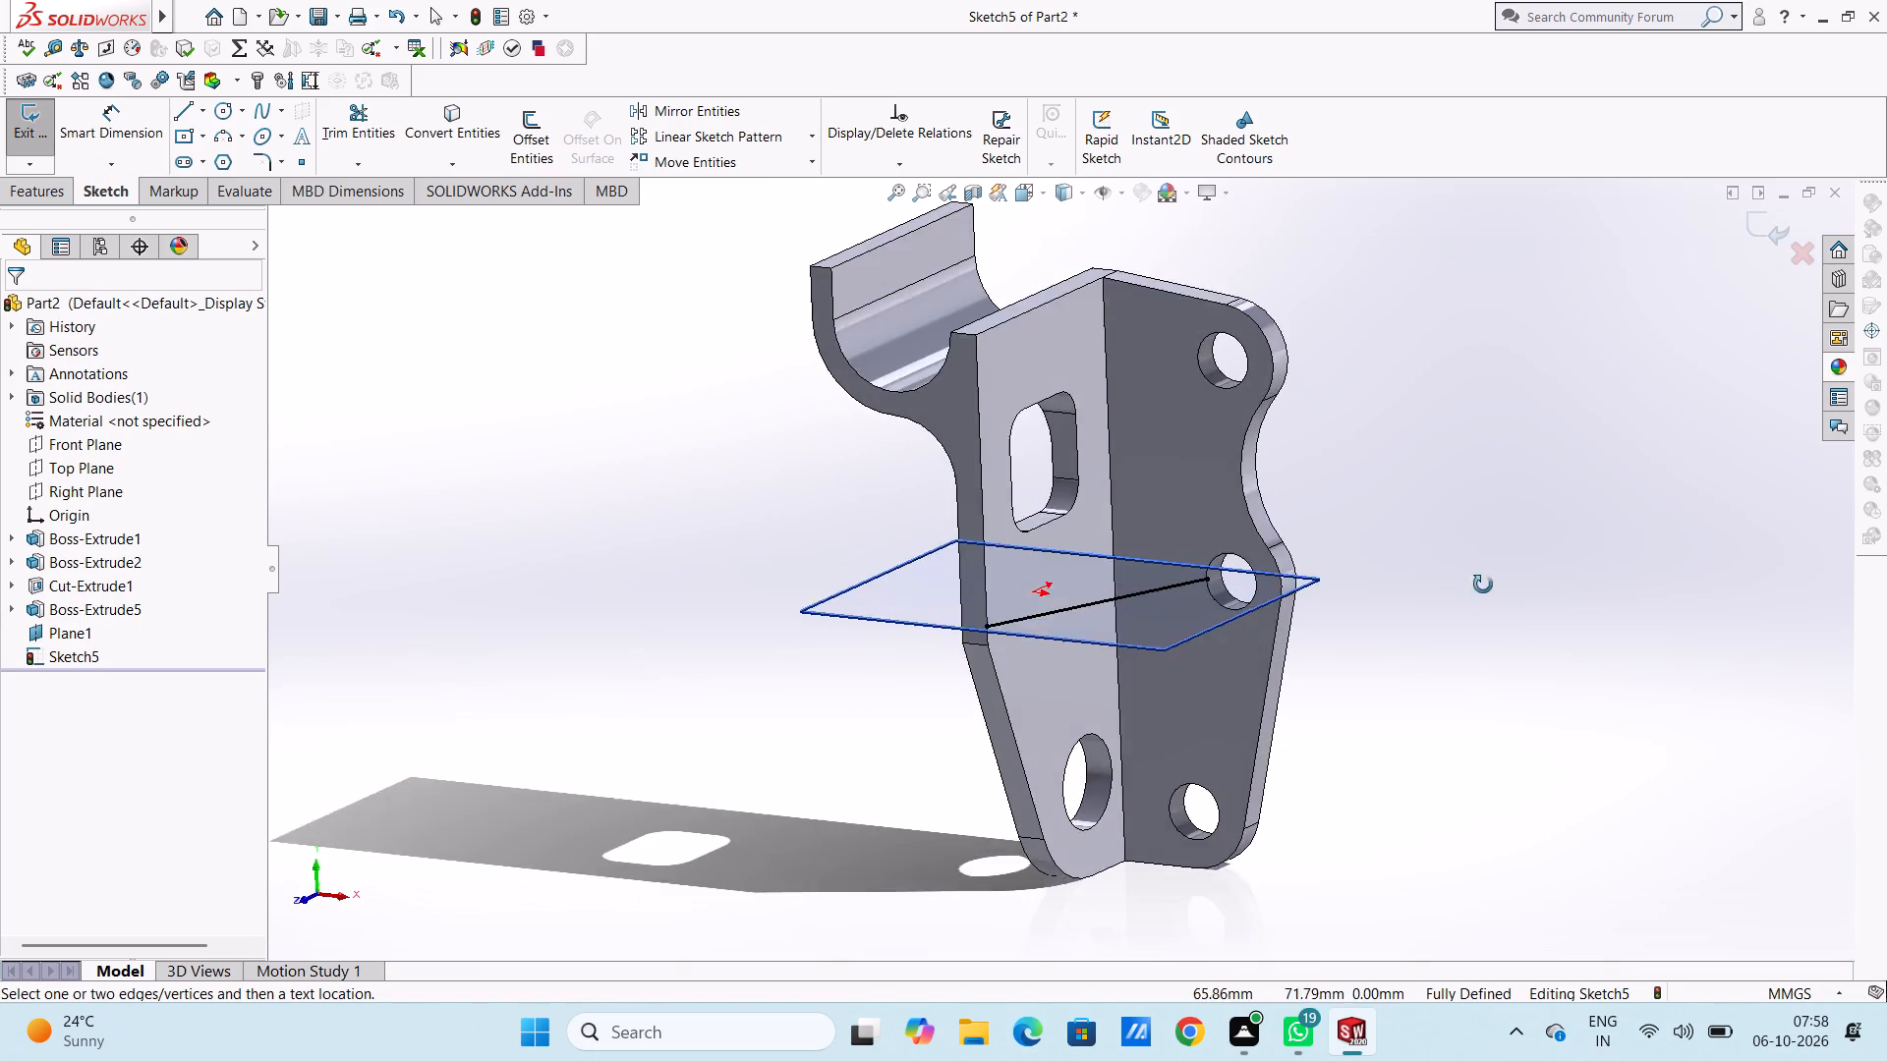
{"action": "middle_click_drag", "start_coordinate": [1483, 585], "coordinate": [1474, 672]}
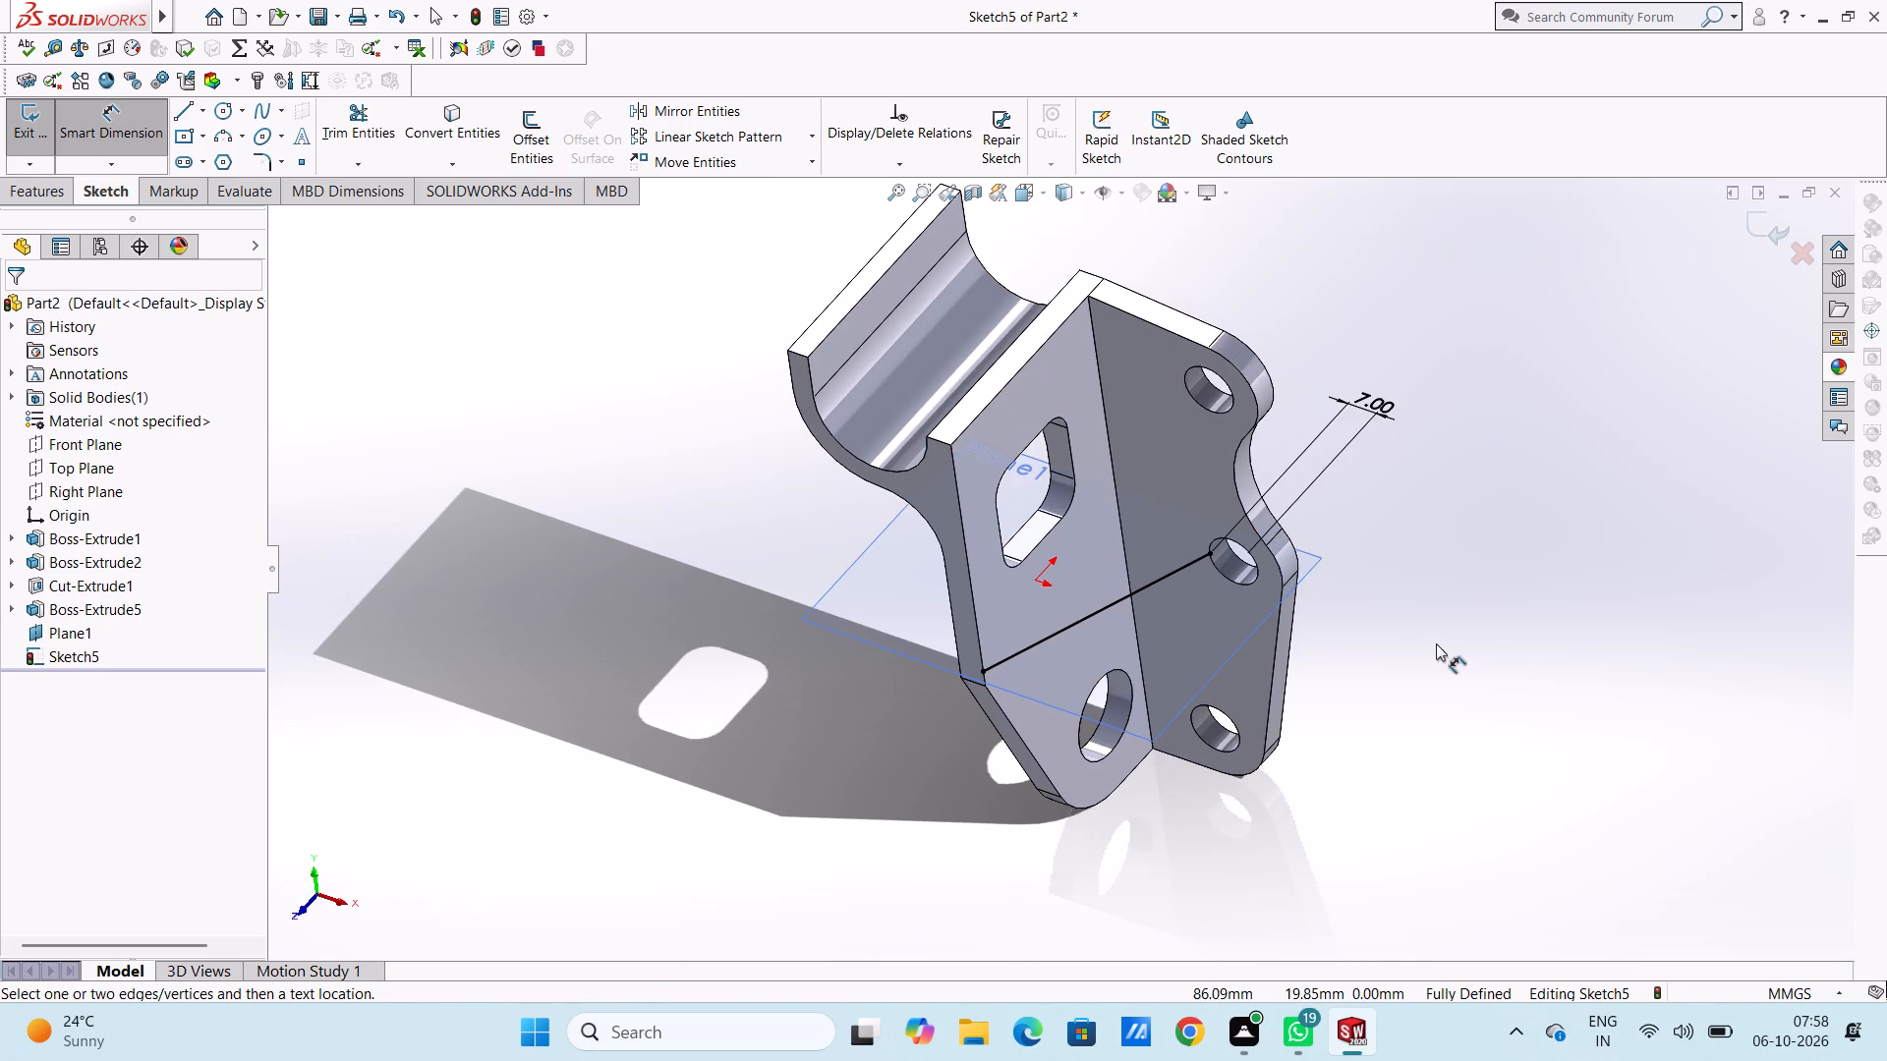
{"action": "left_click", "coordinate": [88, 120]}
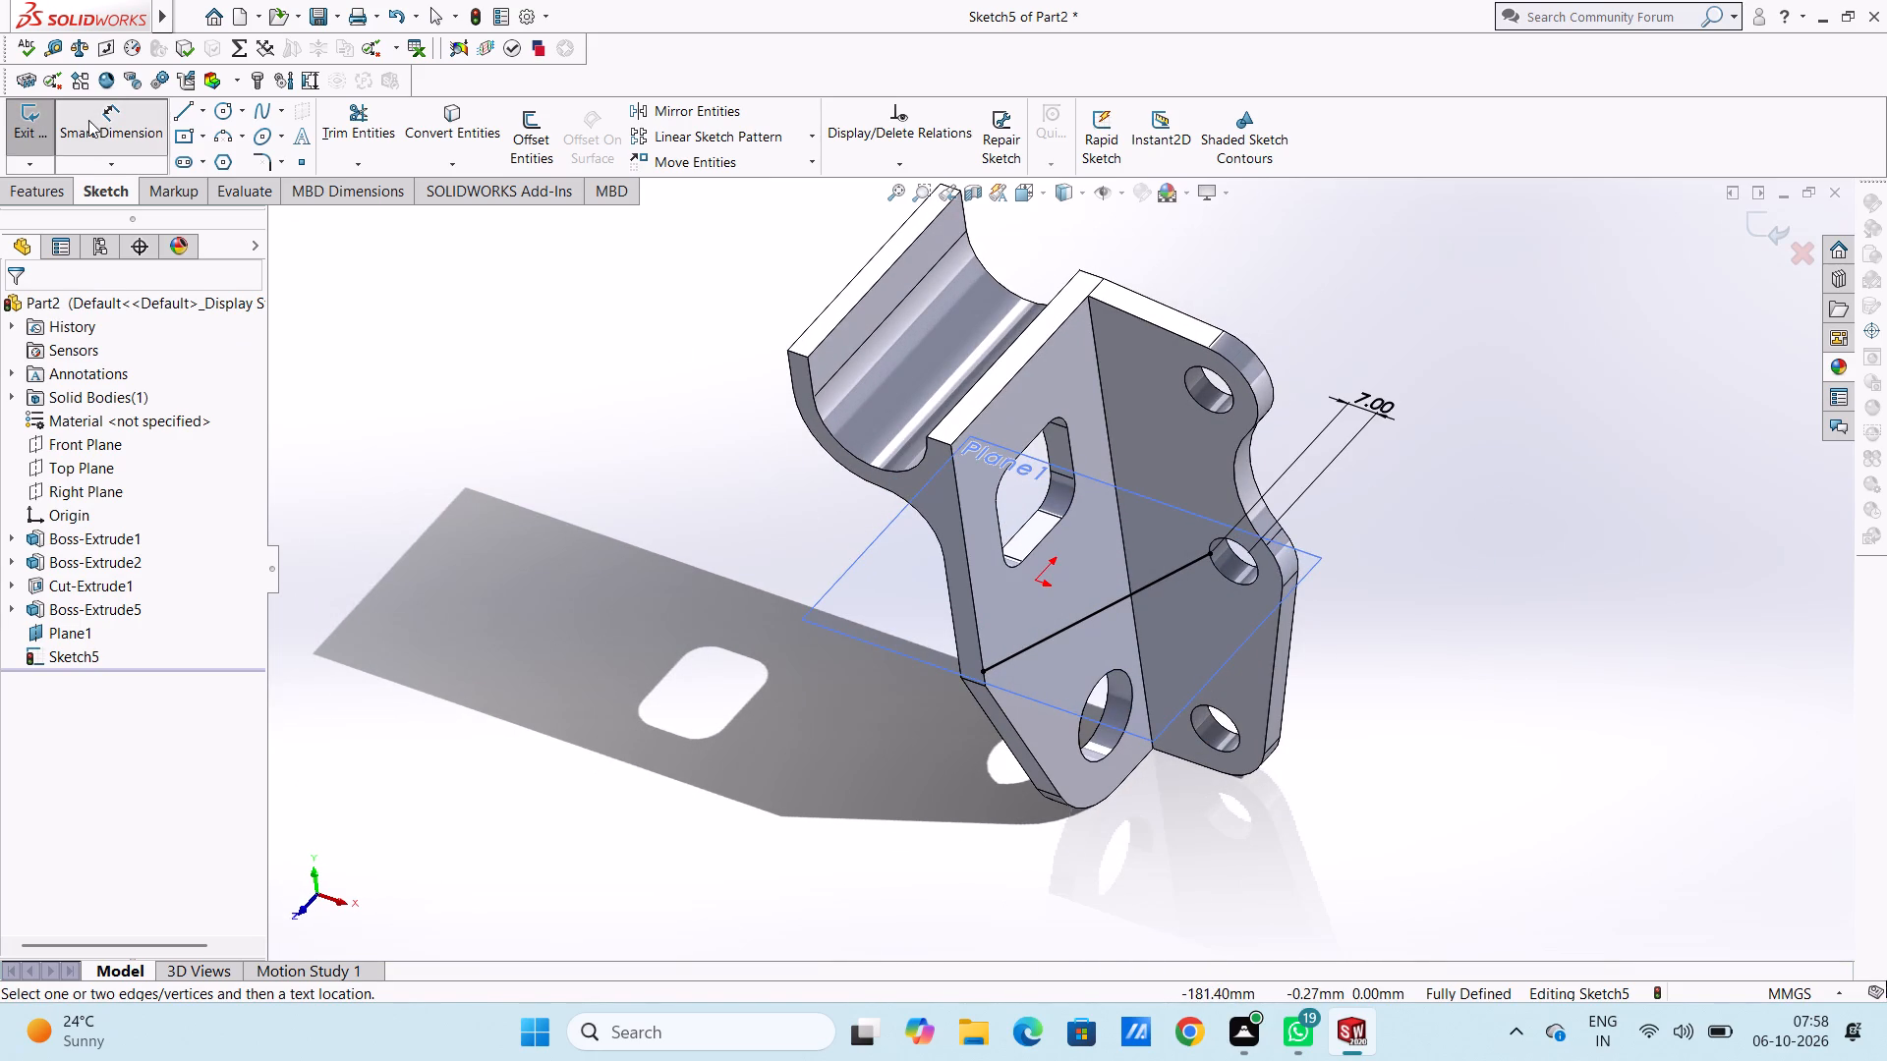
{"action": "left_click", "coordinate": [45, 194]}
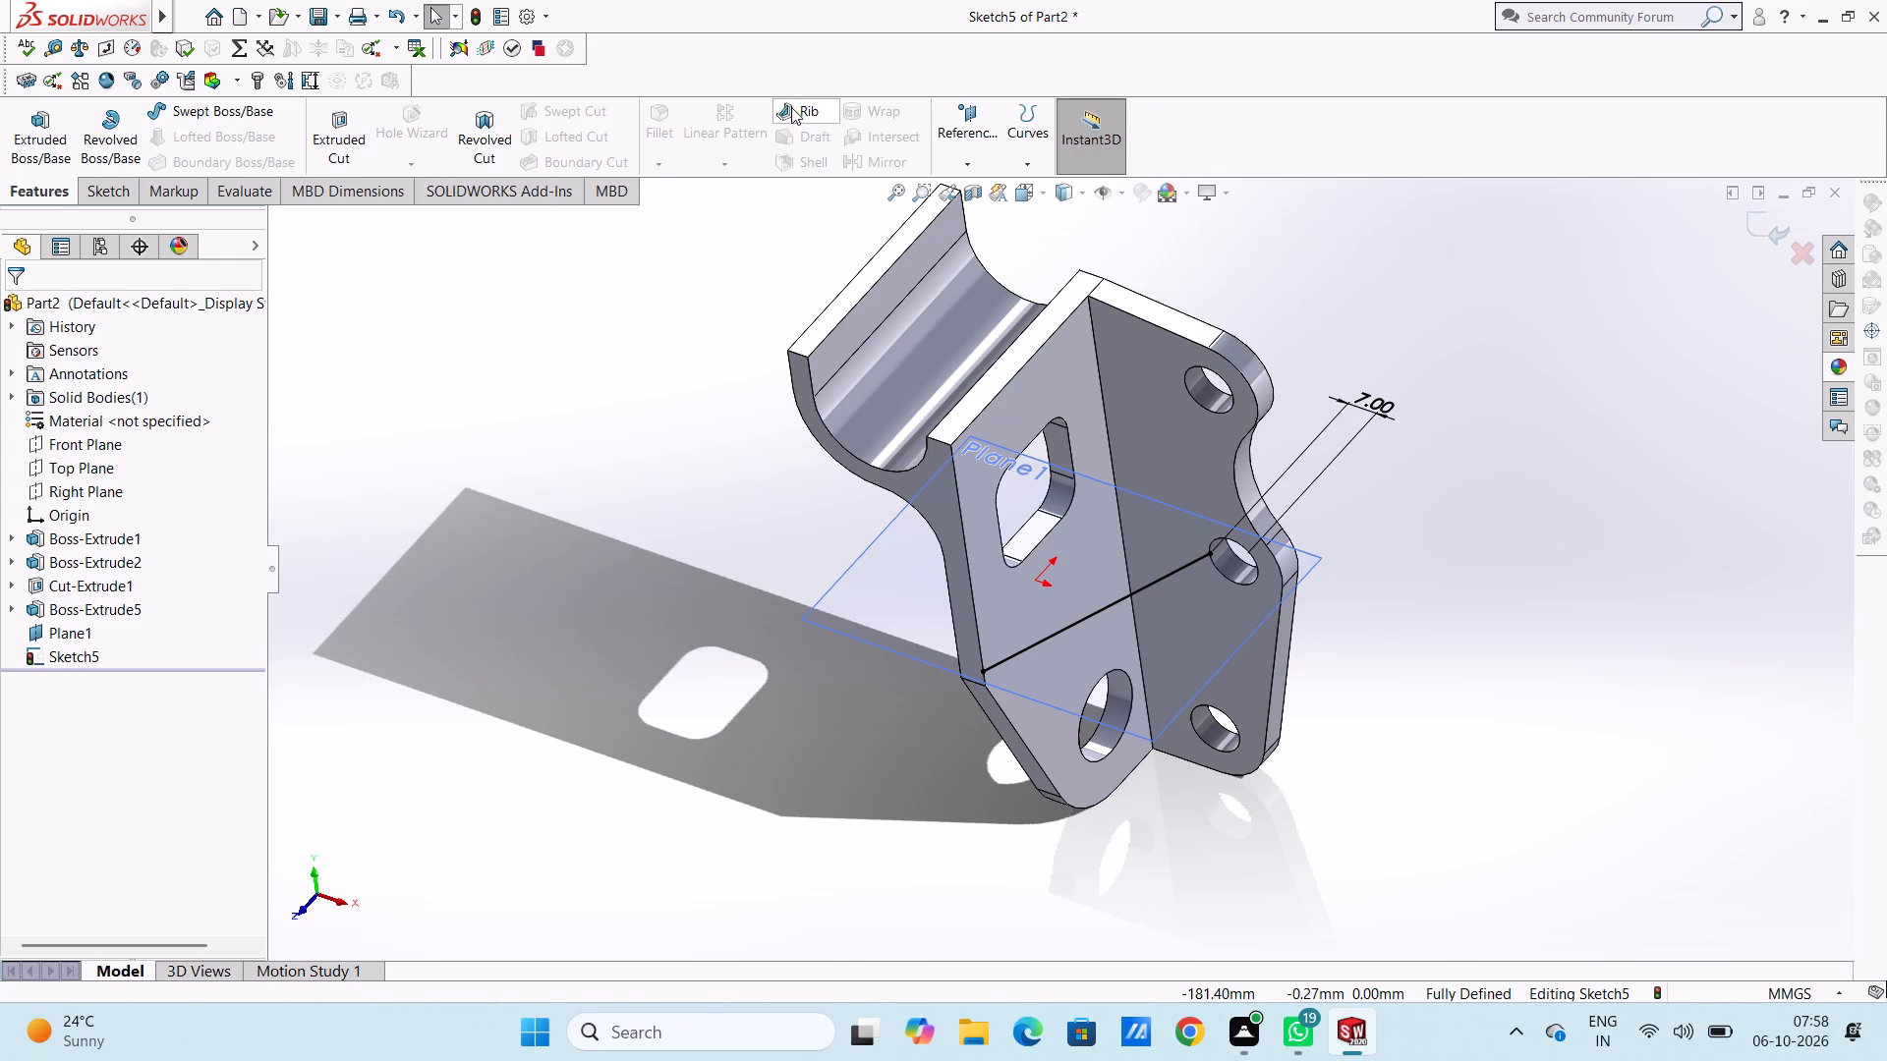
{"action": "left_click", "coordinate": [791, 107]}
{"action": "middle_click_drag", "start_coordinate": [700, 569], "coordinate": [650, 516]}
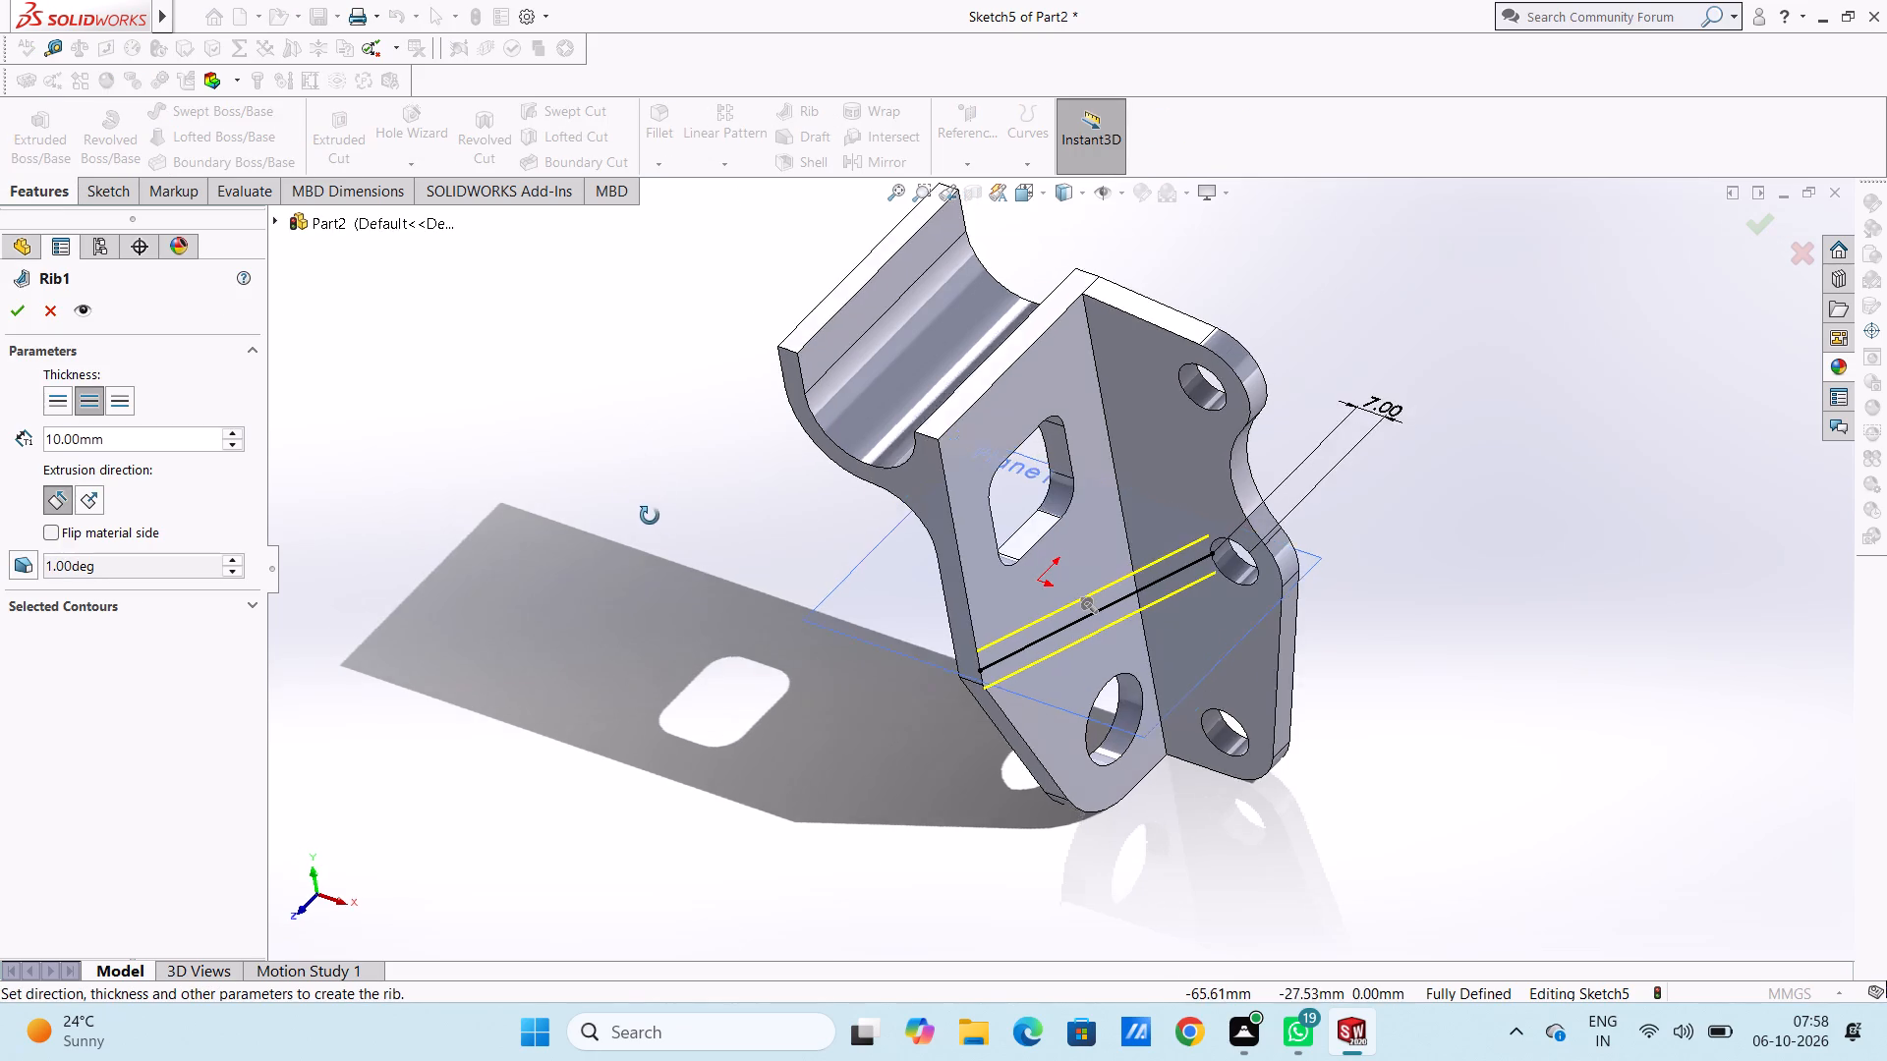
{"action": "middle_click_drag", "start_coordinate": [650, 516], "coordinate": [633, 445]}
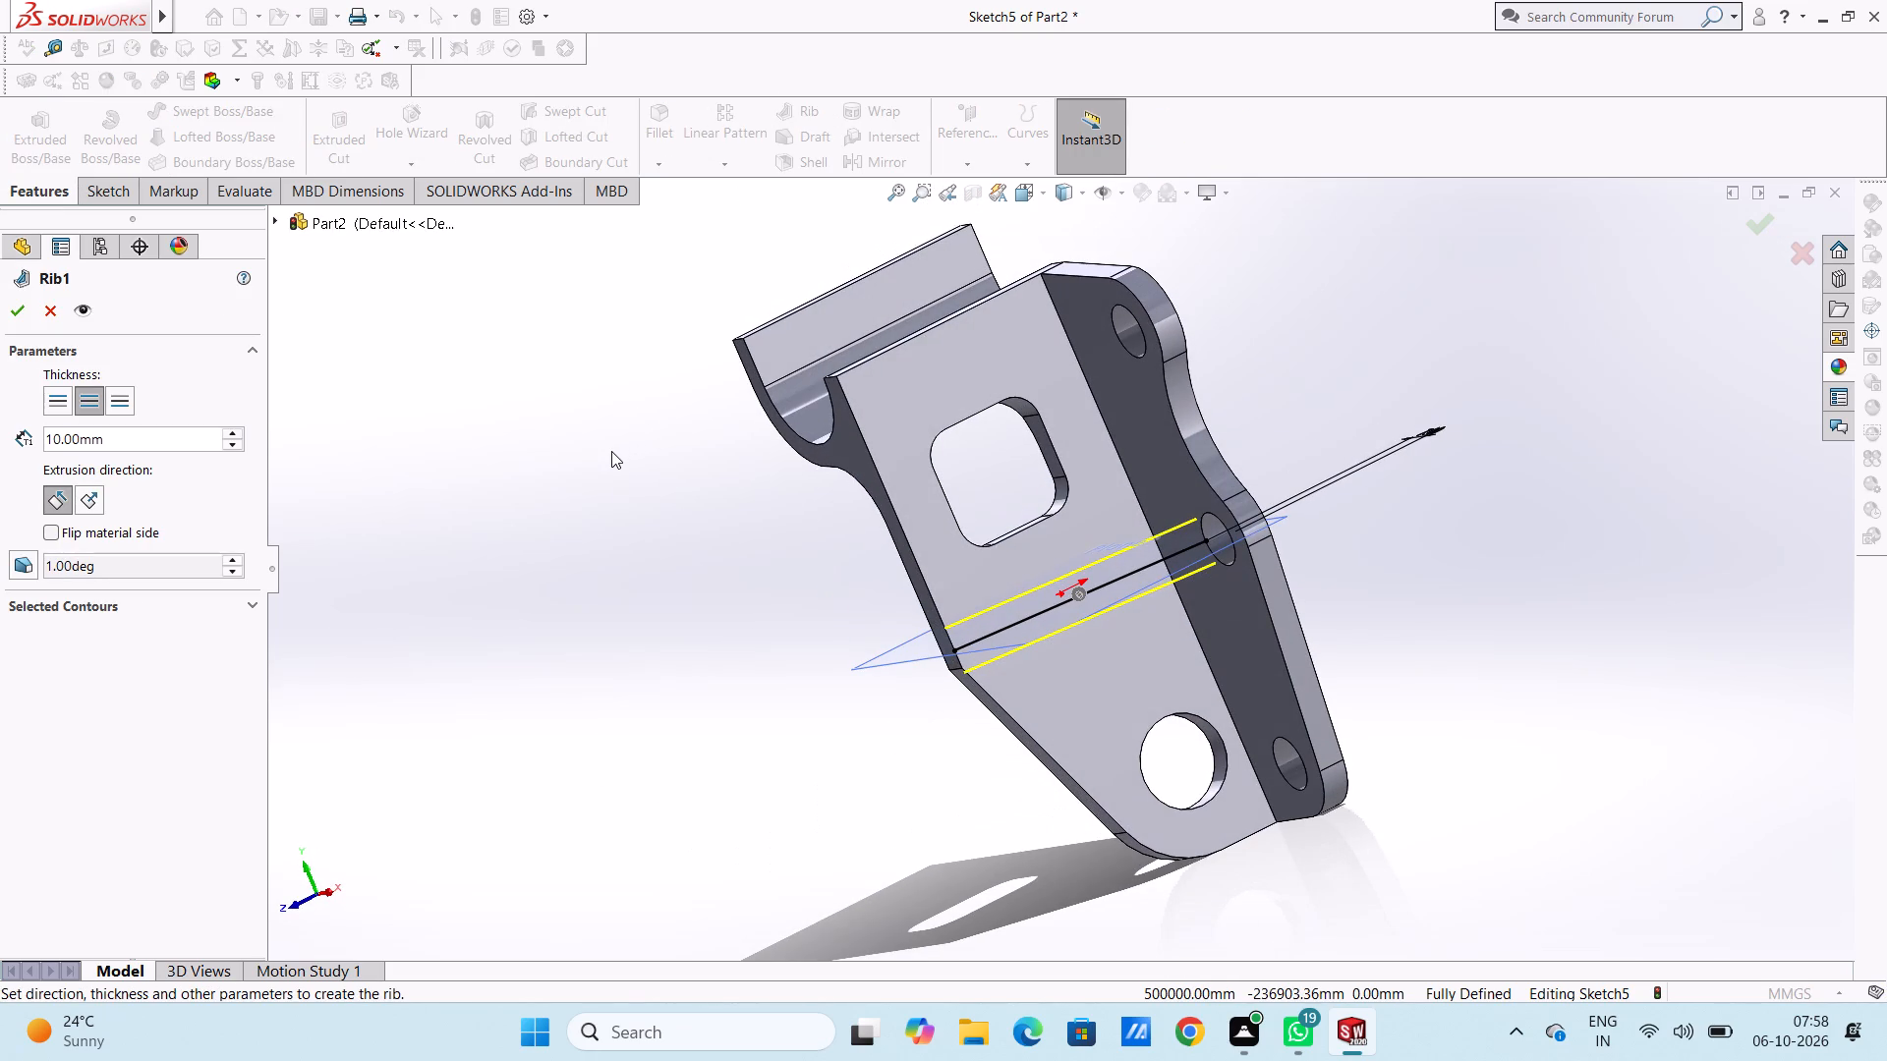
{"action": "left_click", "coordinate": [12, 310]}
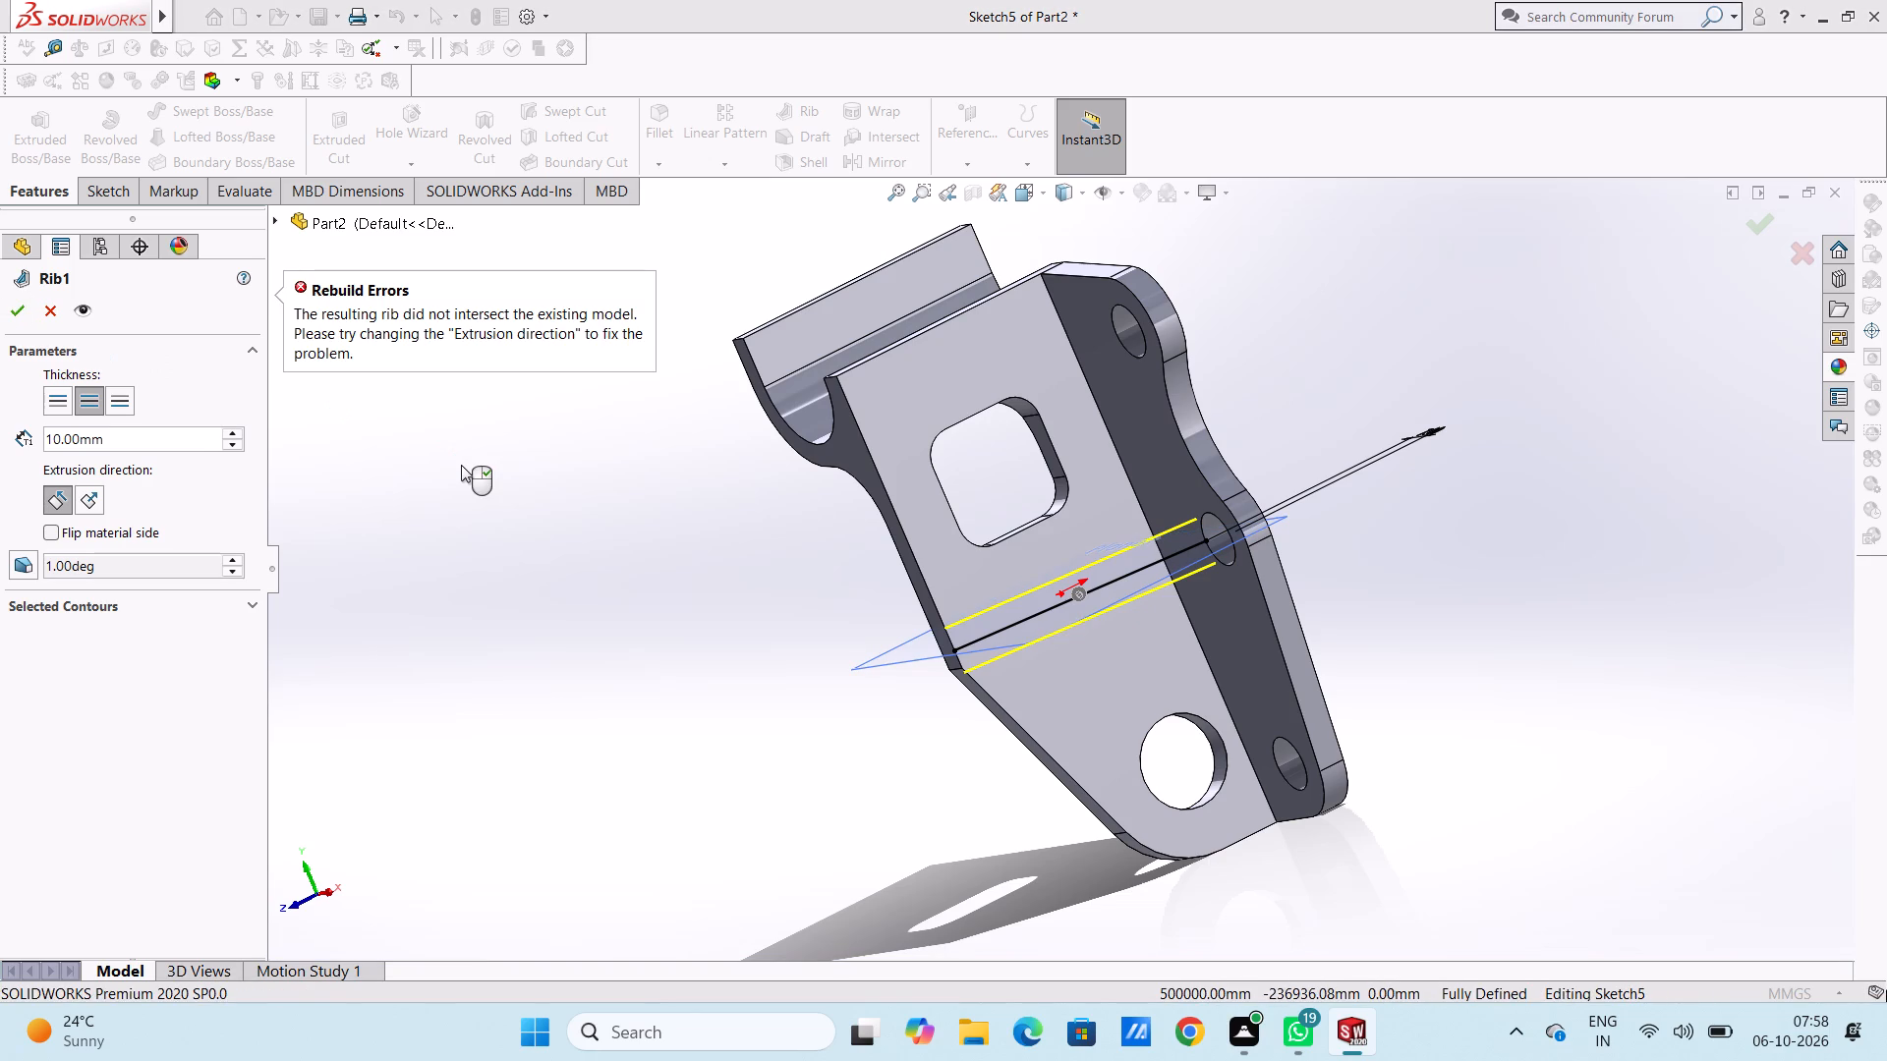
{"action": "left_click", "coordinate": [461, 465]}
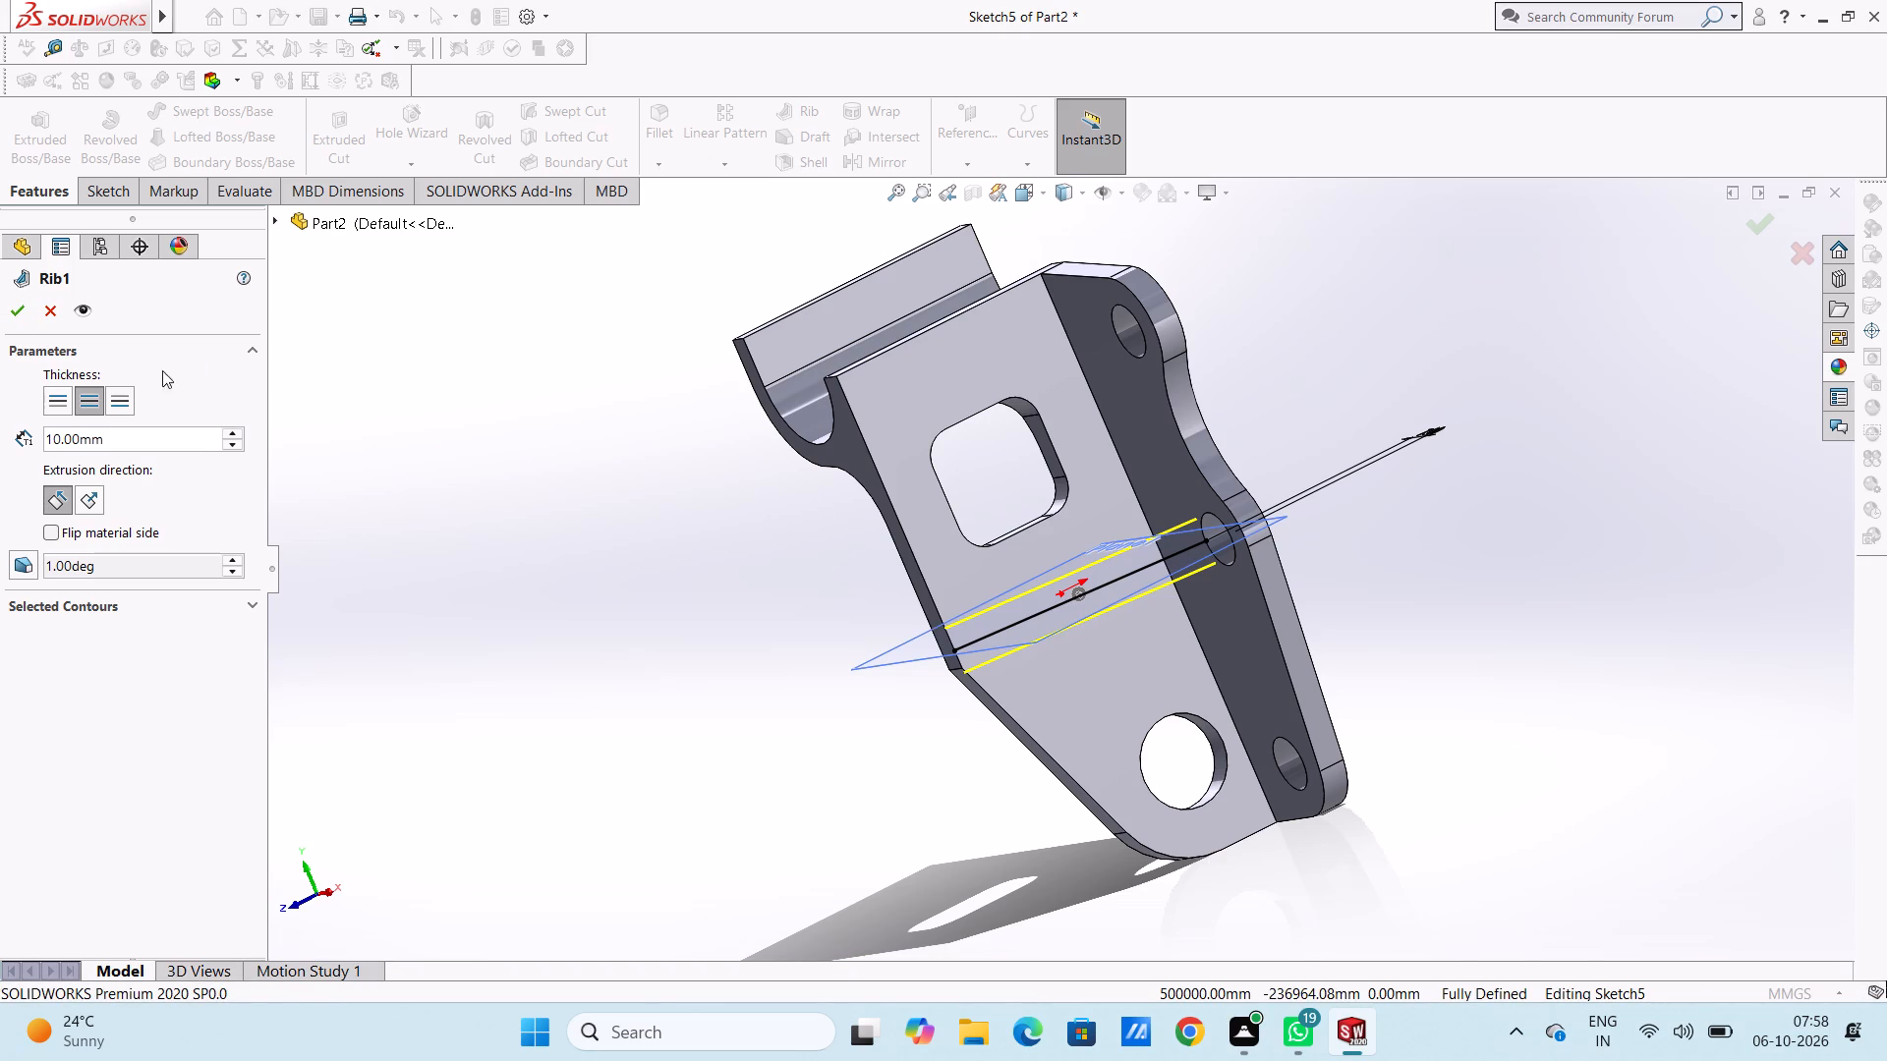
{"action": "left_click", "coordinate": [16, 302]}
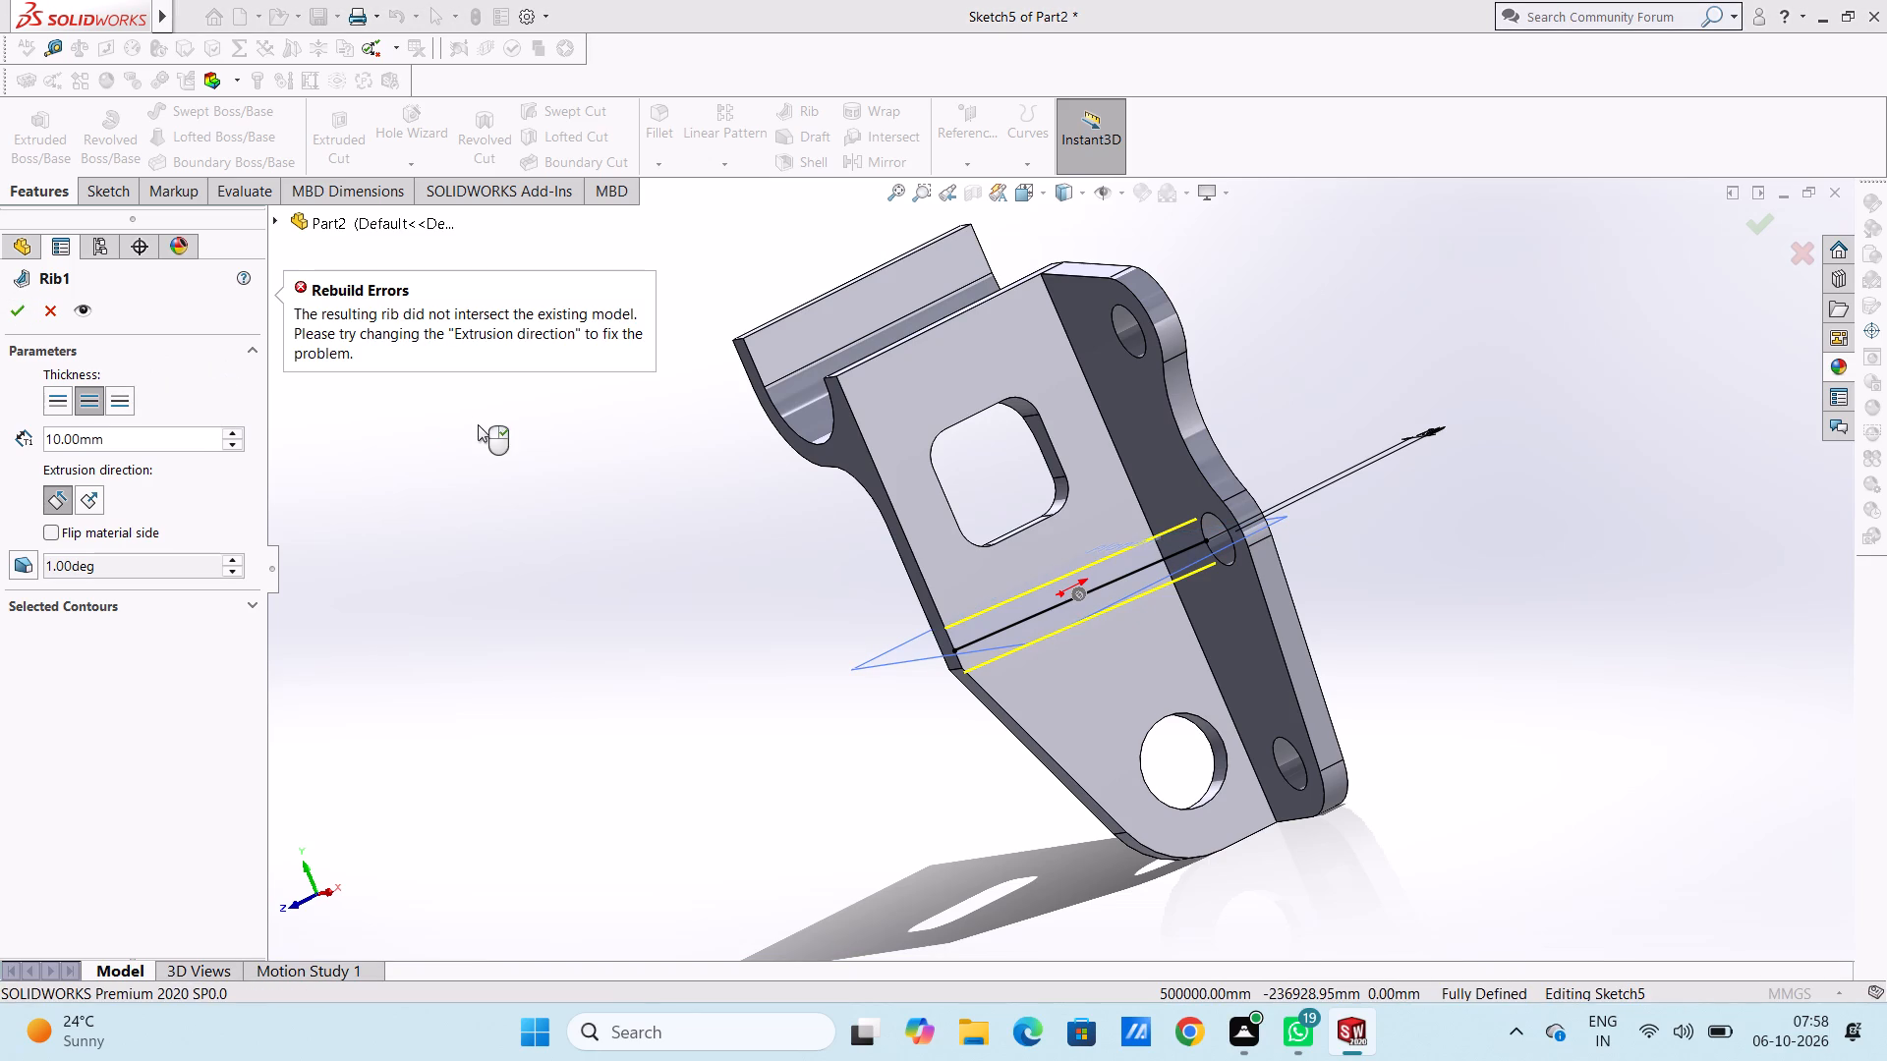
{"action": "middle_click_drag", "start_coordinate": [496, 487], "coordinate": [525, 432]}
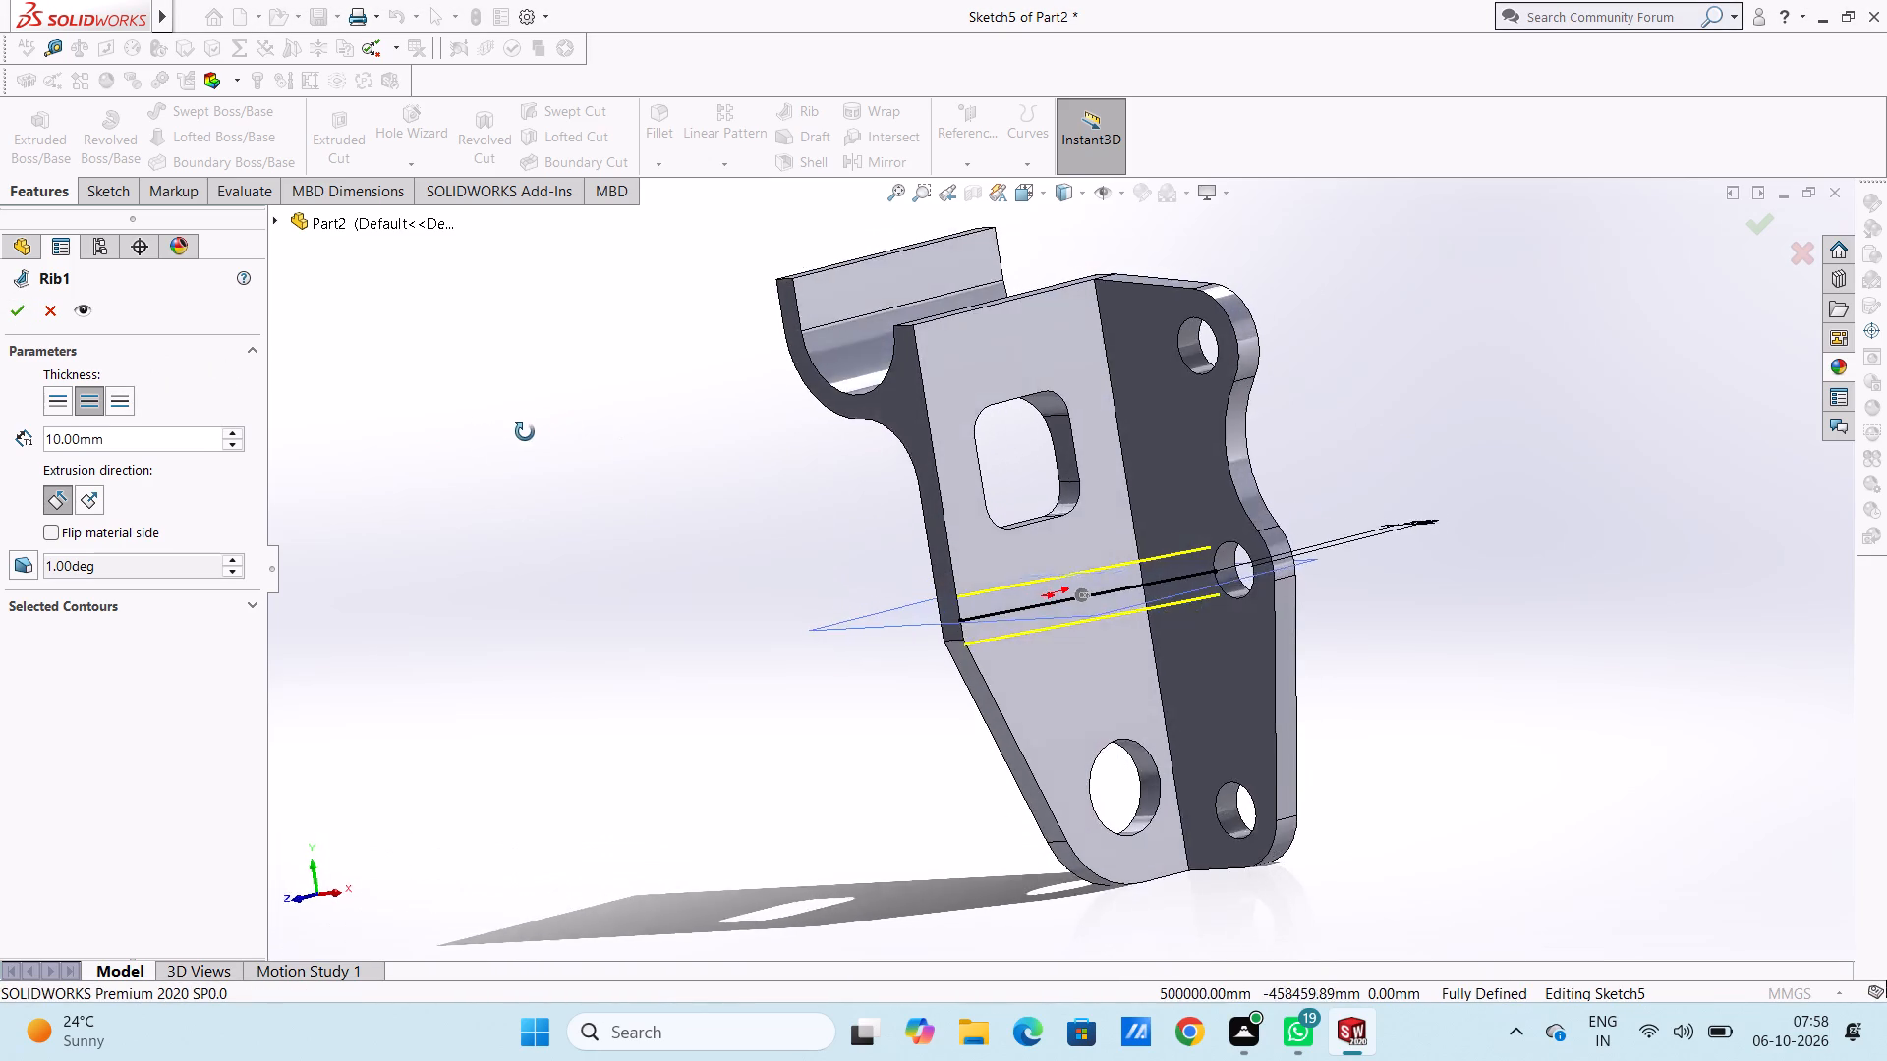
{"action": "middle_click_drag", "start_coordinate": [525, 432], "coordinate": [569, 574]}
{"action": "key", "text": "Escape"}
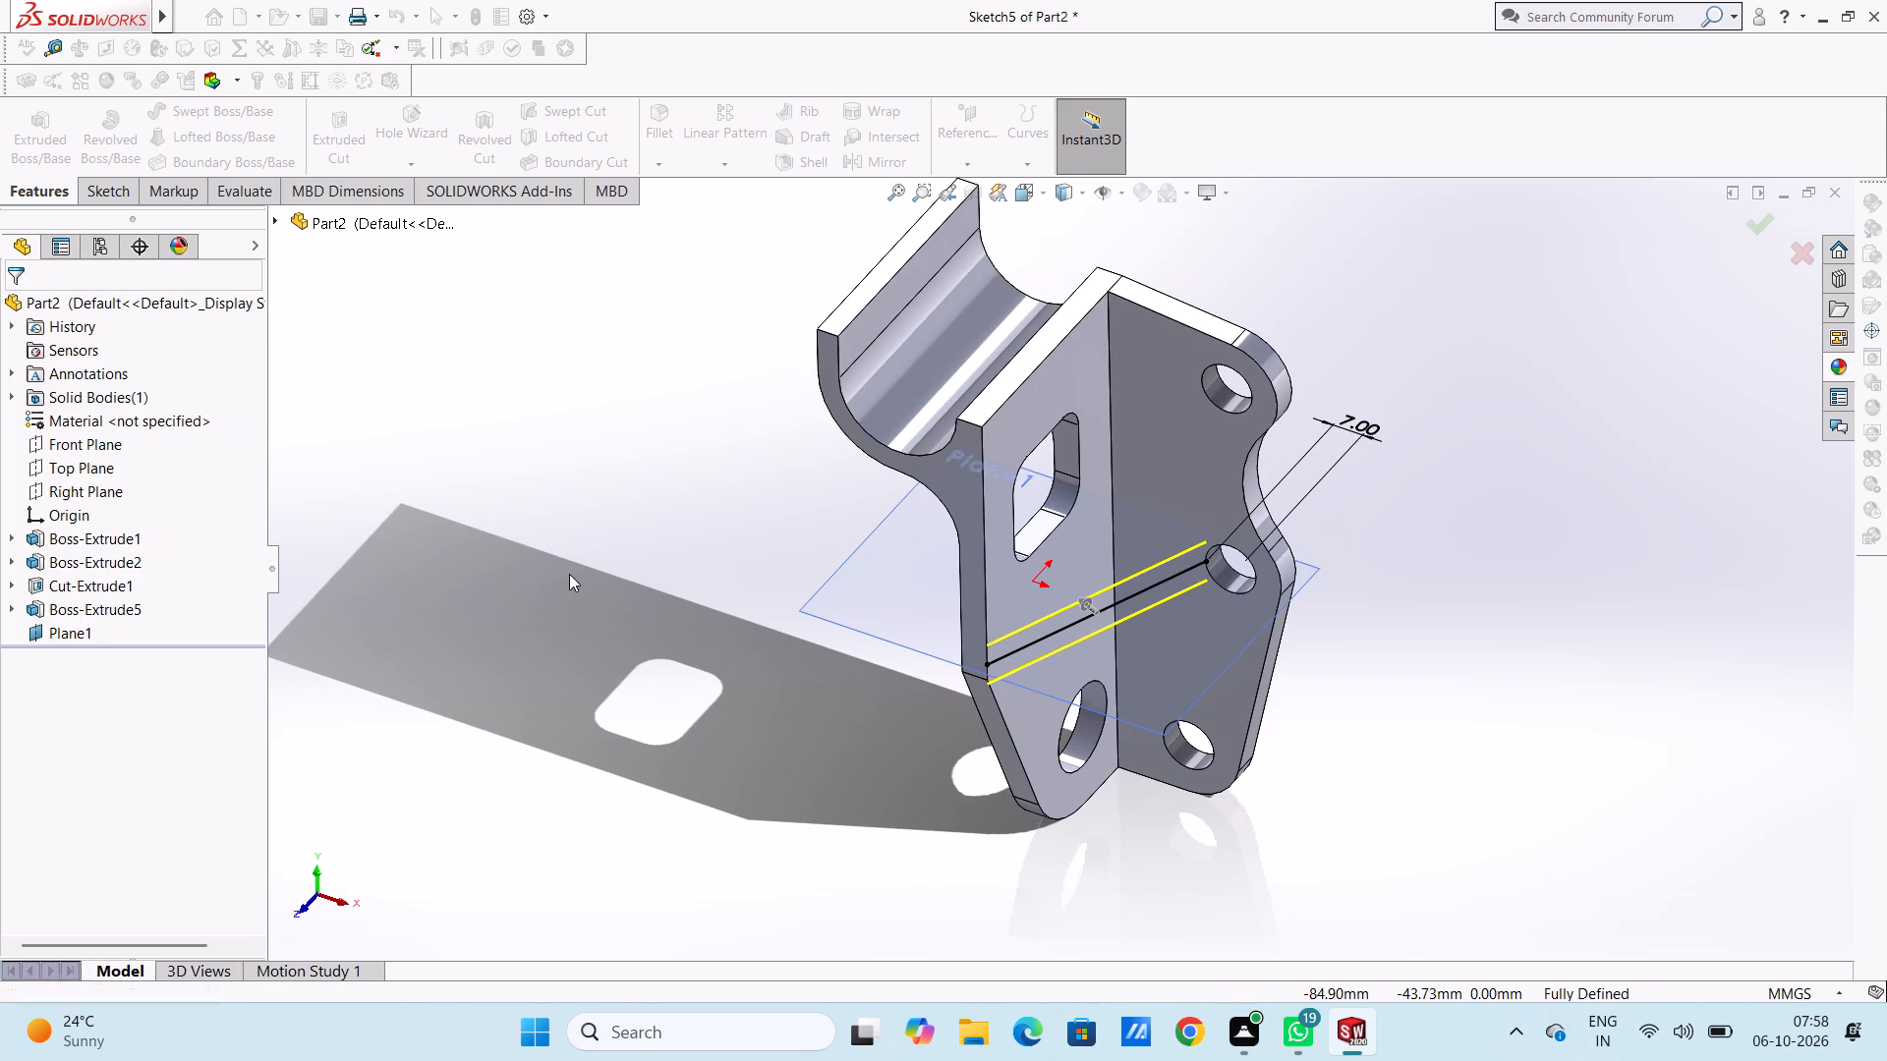
Sketch a horizontal line about 3 mm long from the diagonal's flange endpoint along the flange's inner edge toward the plate.
{"action": "key", "text": "ctrl+5"}
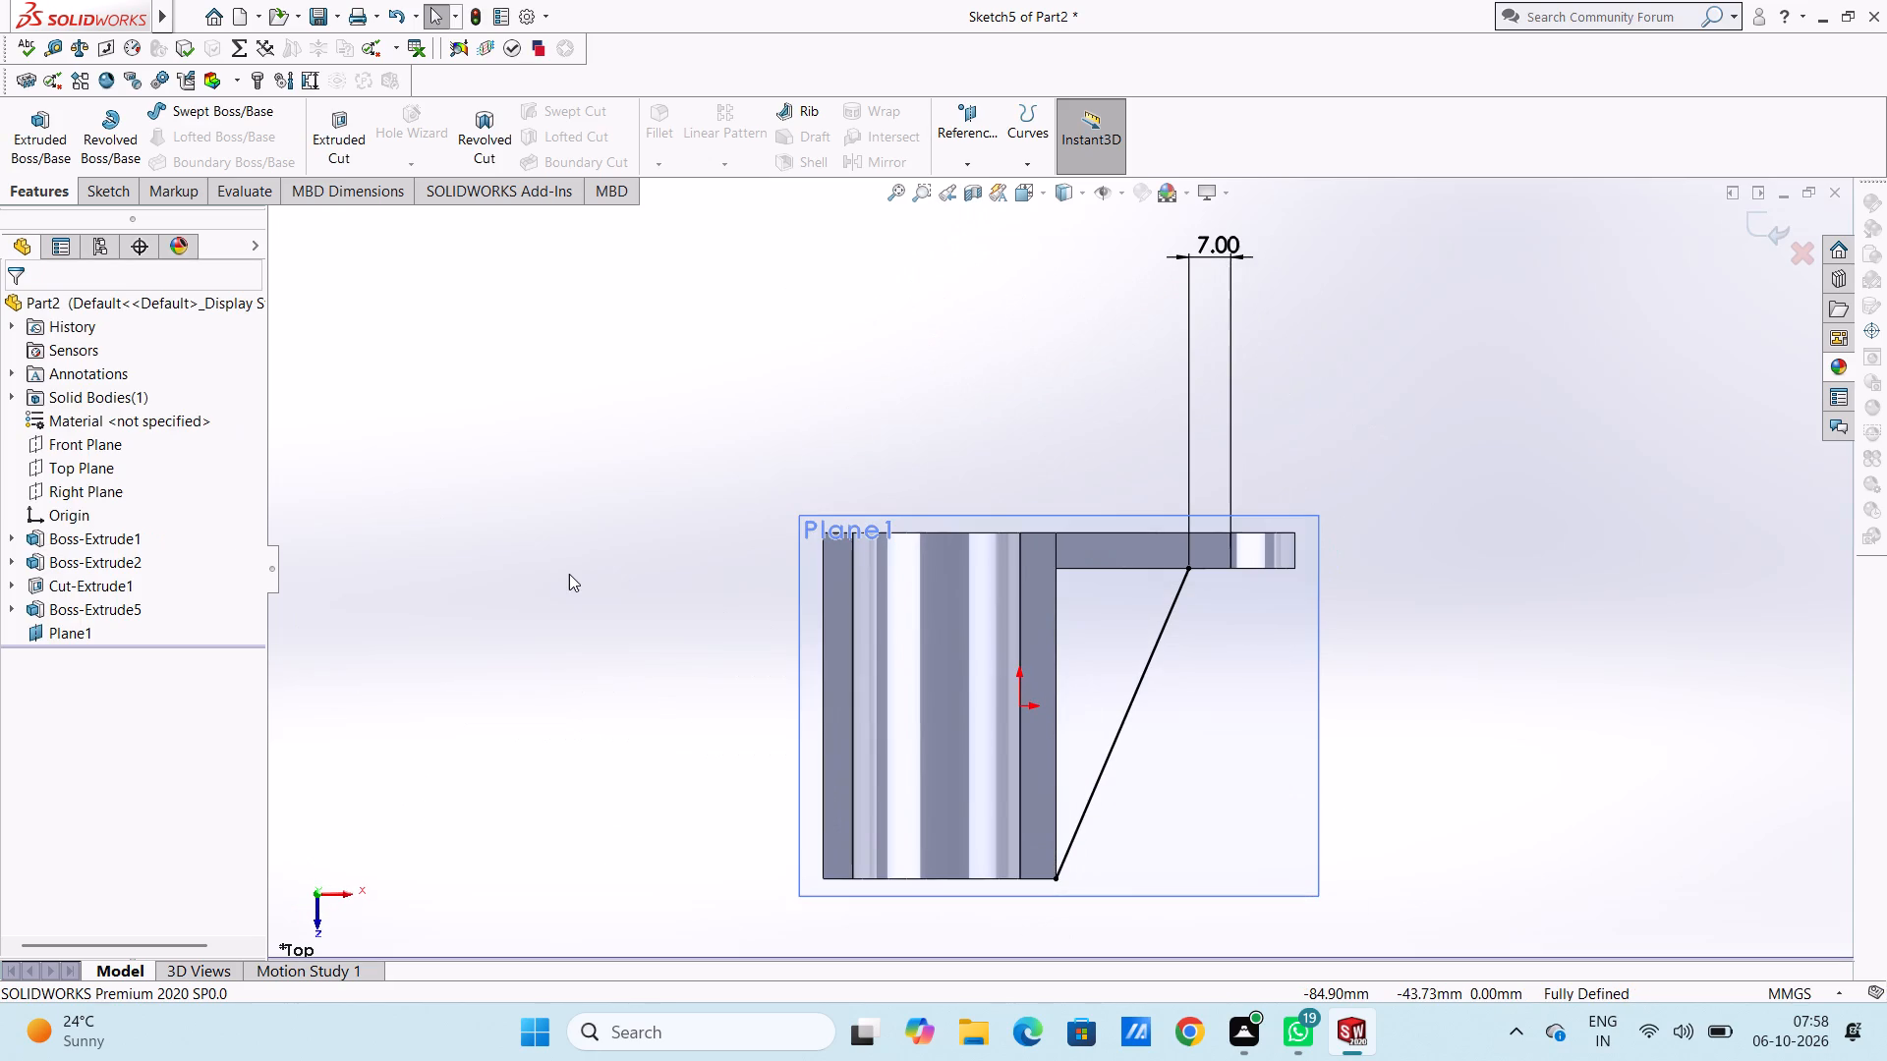
{"action": "left_click", "coordinate": [124, 184]}
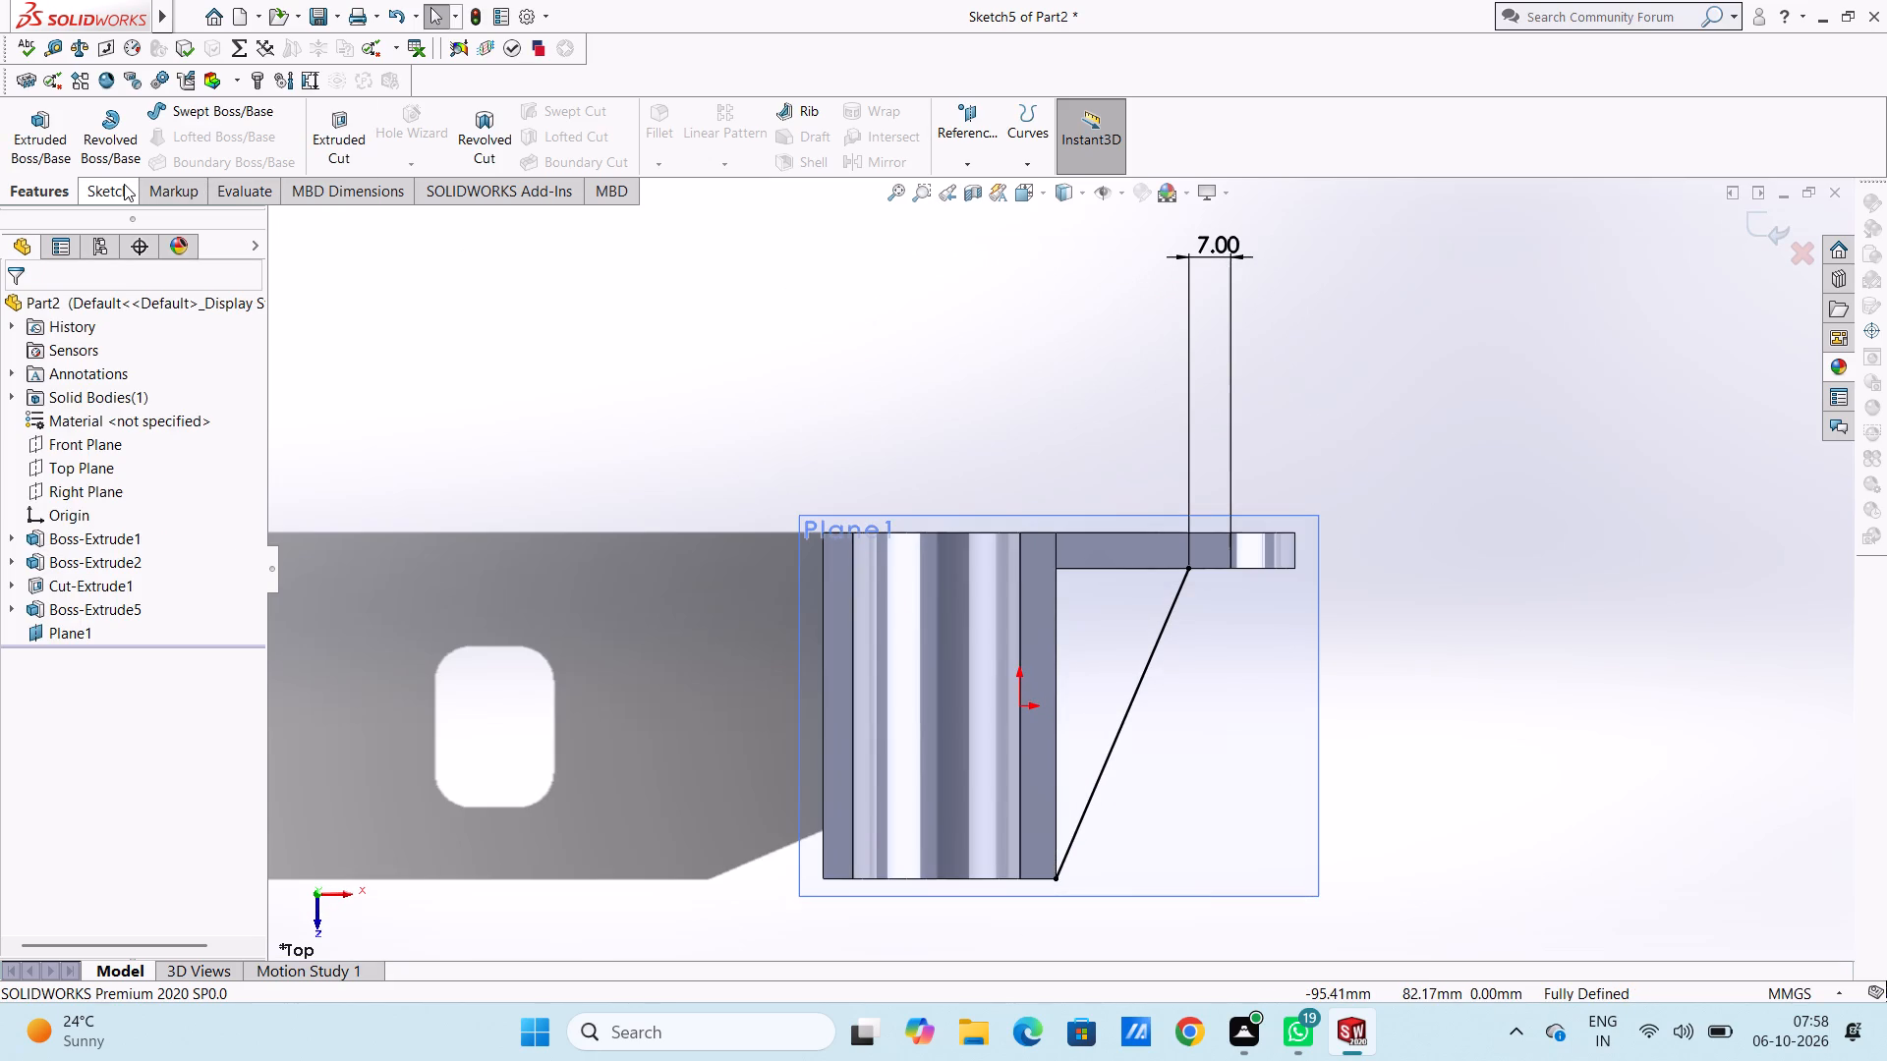
{"action": "left_click", "coordinate": [190, 112]}
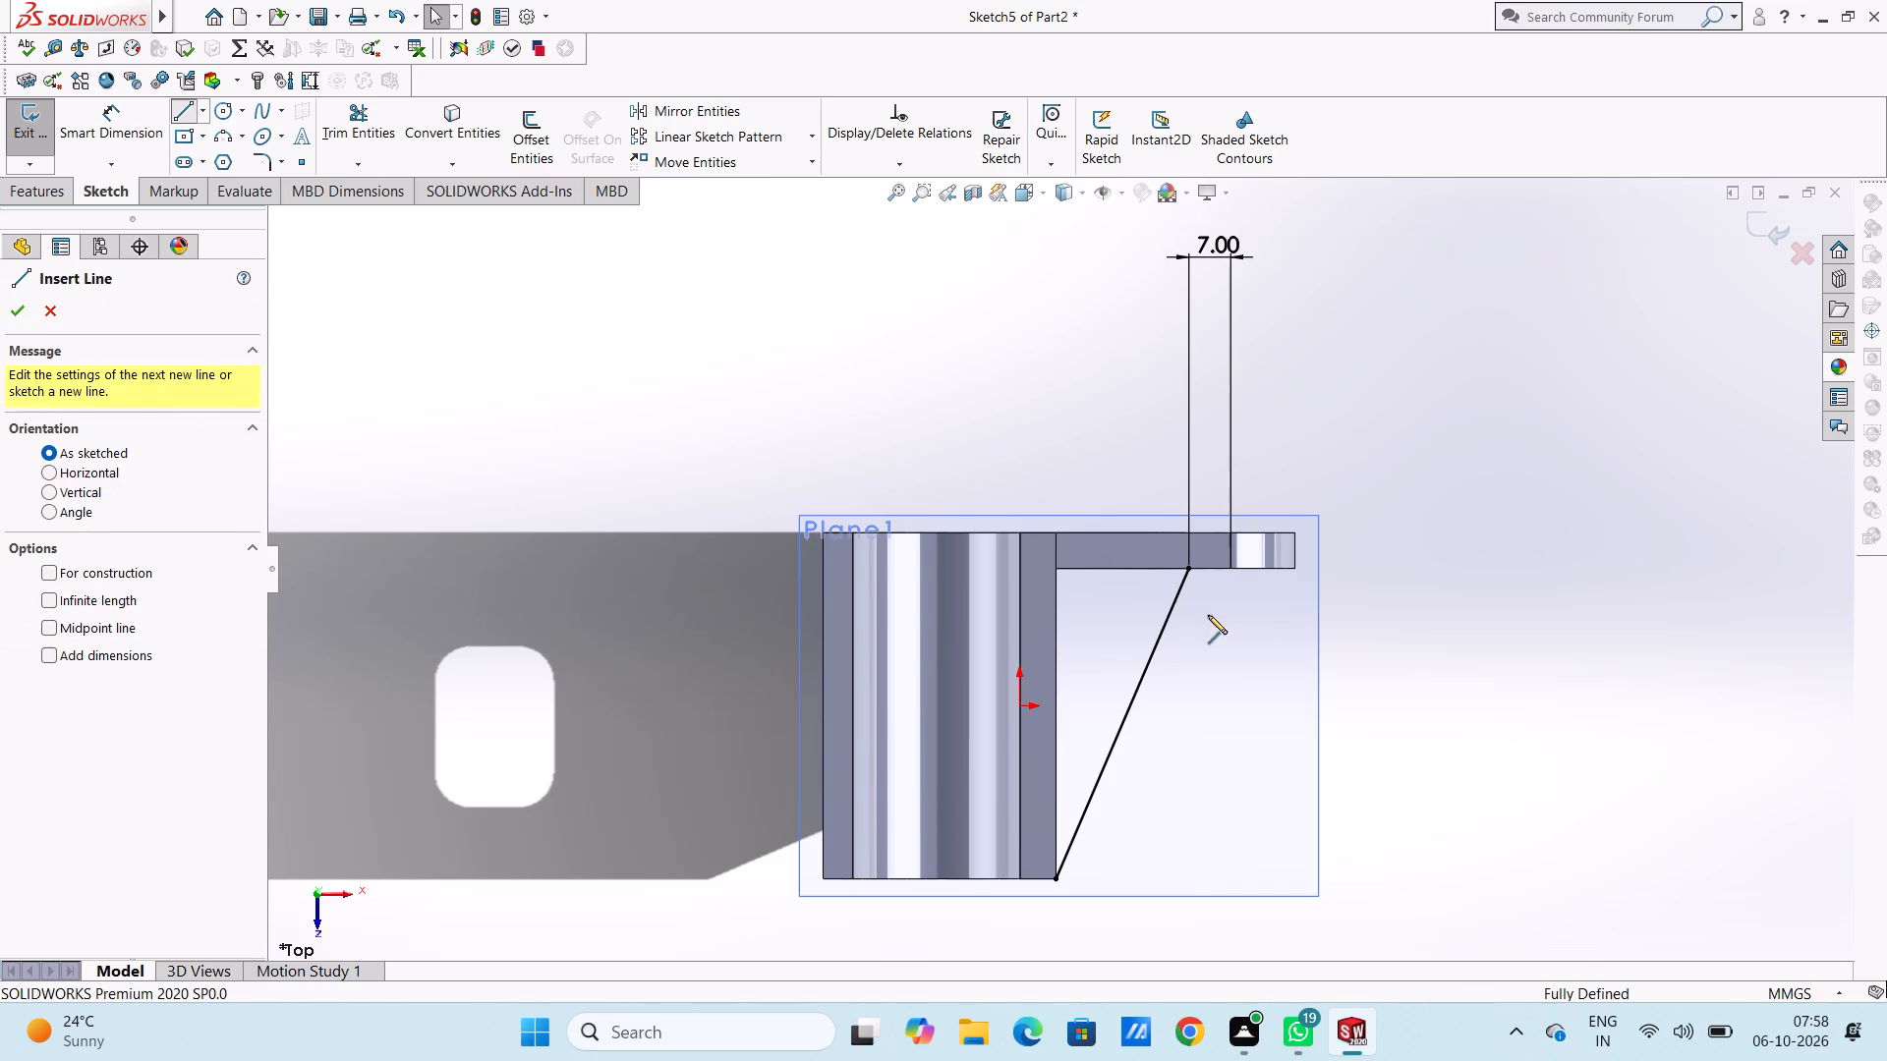
{"action": "scroll", "coordinate": [1218, 587], "scroll_direction": "down", "scroll_amount": 4}
{"action": "left_click", "coordinate": [1117, 541]}
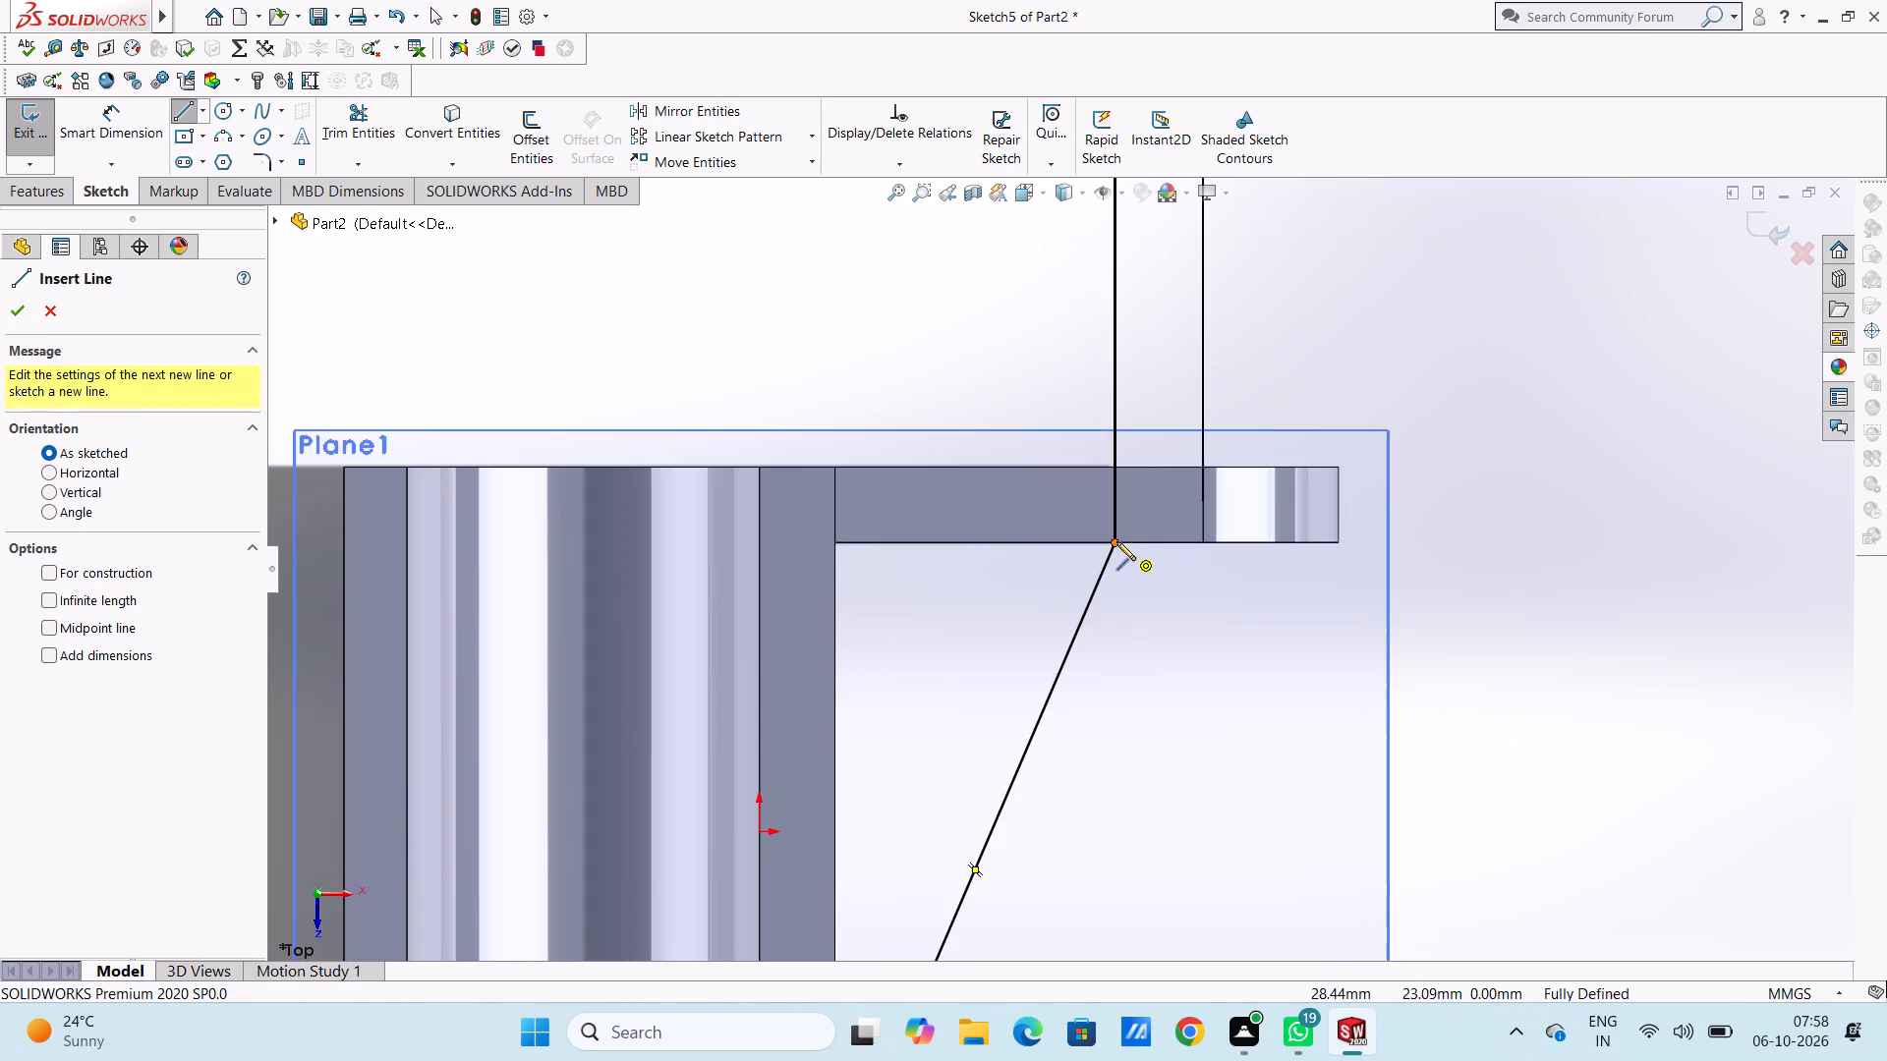
{"action": "left_click", "coordinate": [1077, 537]}
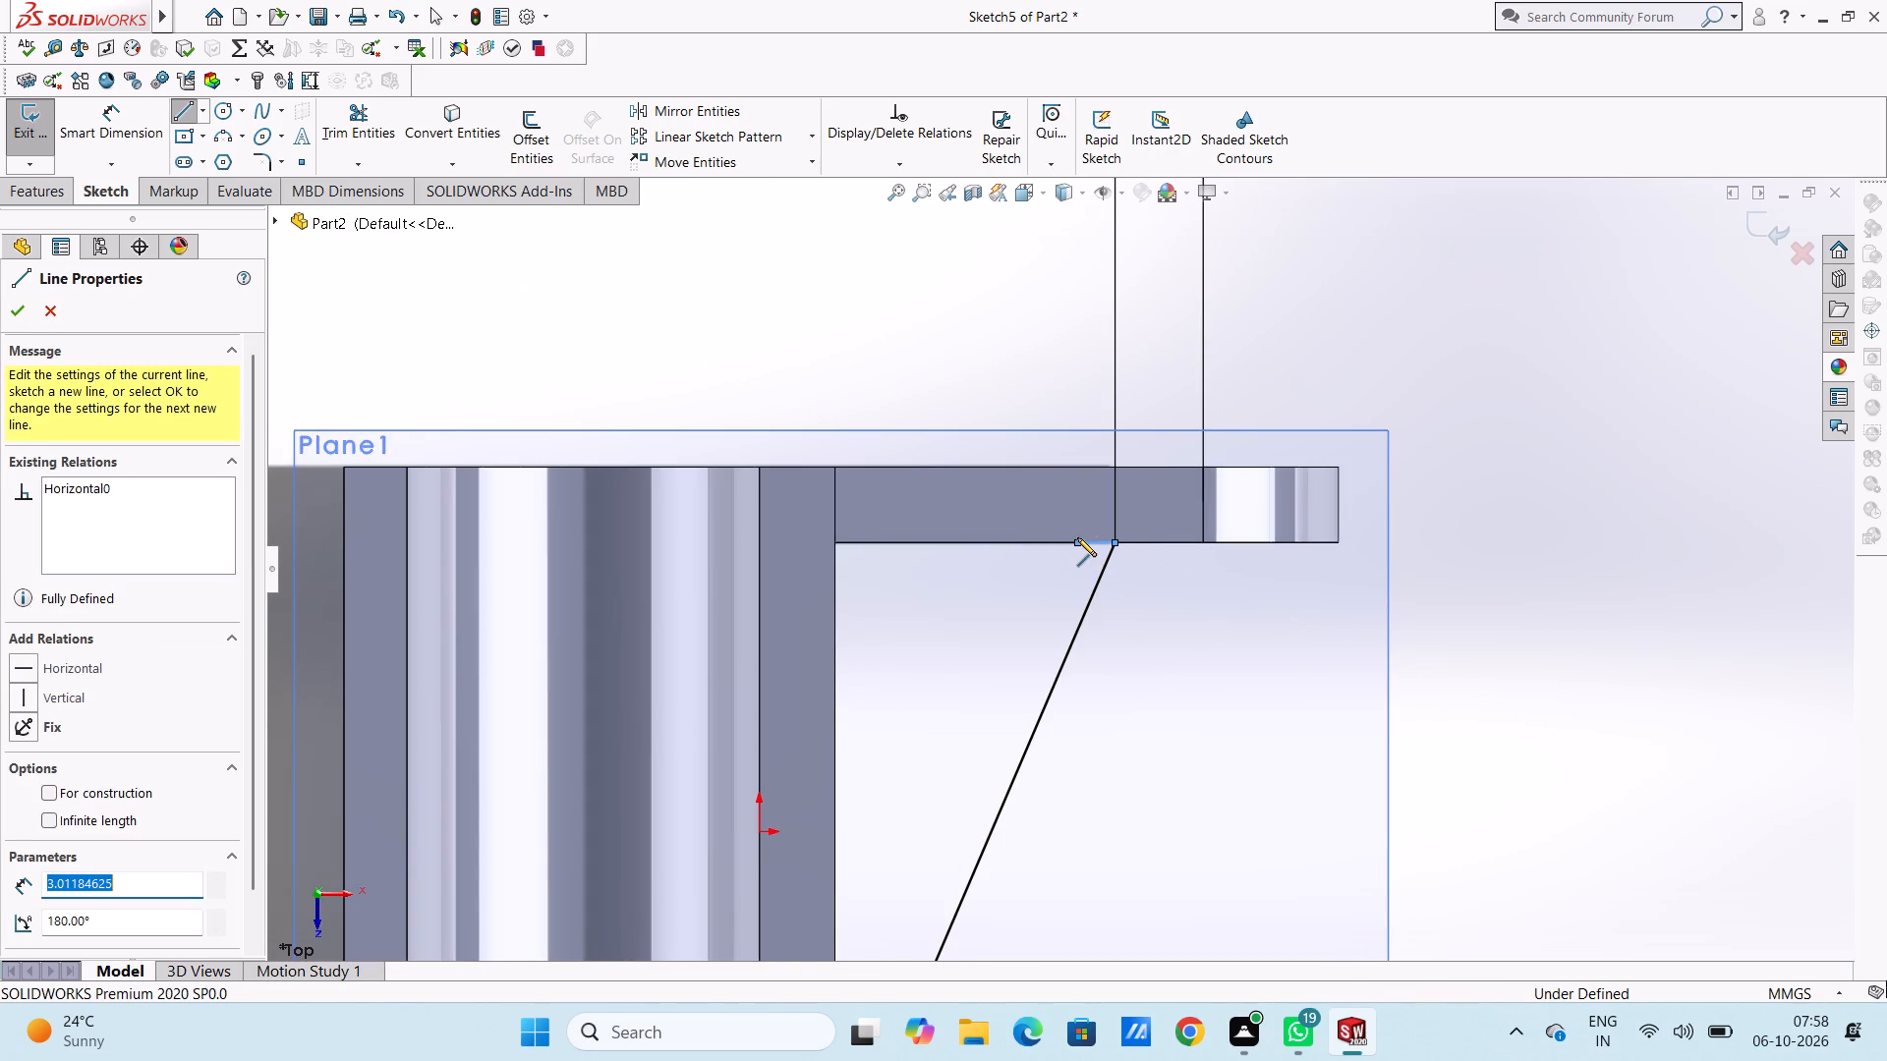
{"action": "key", "text": "Escape"}
{"action": "key", "text": "Escape"}
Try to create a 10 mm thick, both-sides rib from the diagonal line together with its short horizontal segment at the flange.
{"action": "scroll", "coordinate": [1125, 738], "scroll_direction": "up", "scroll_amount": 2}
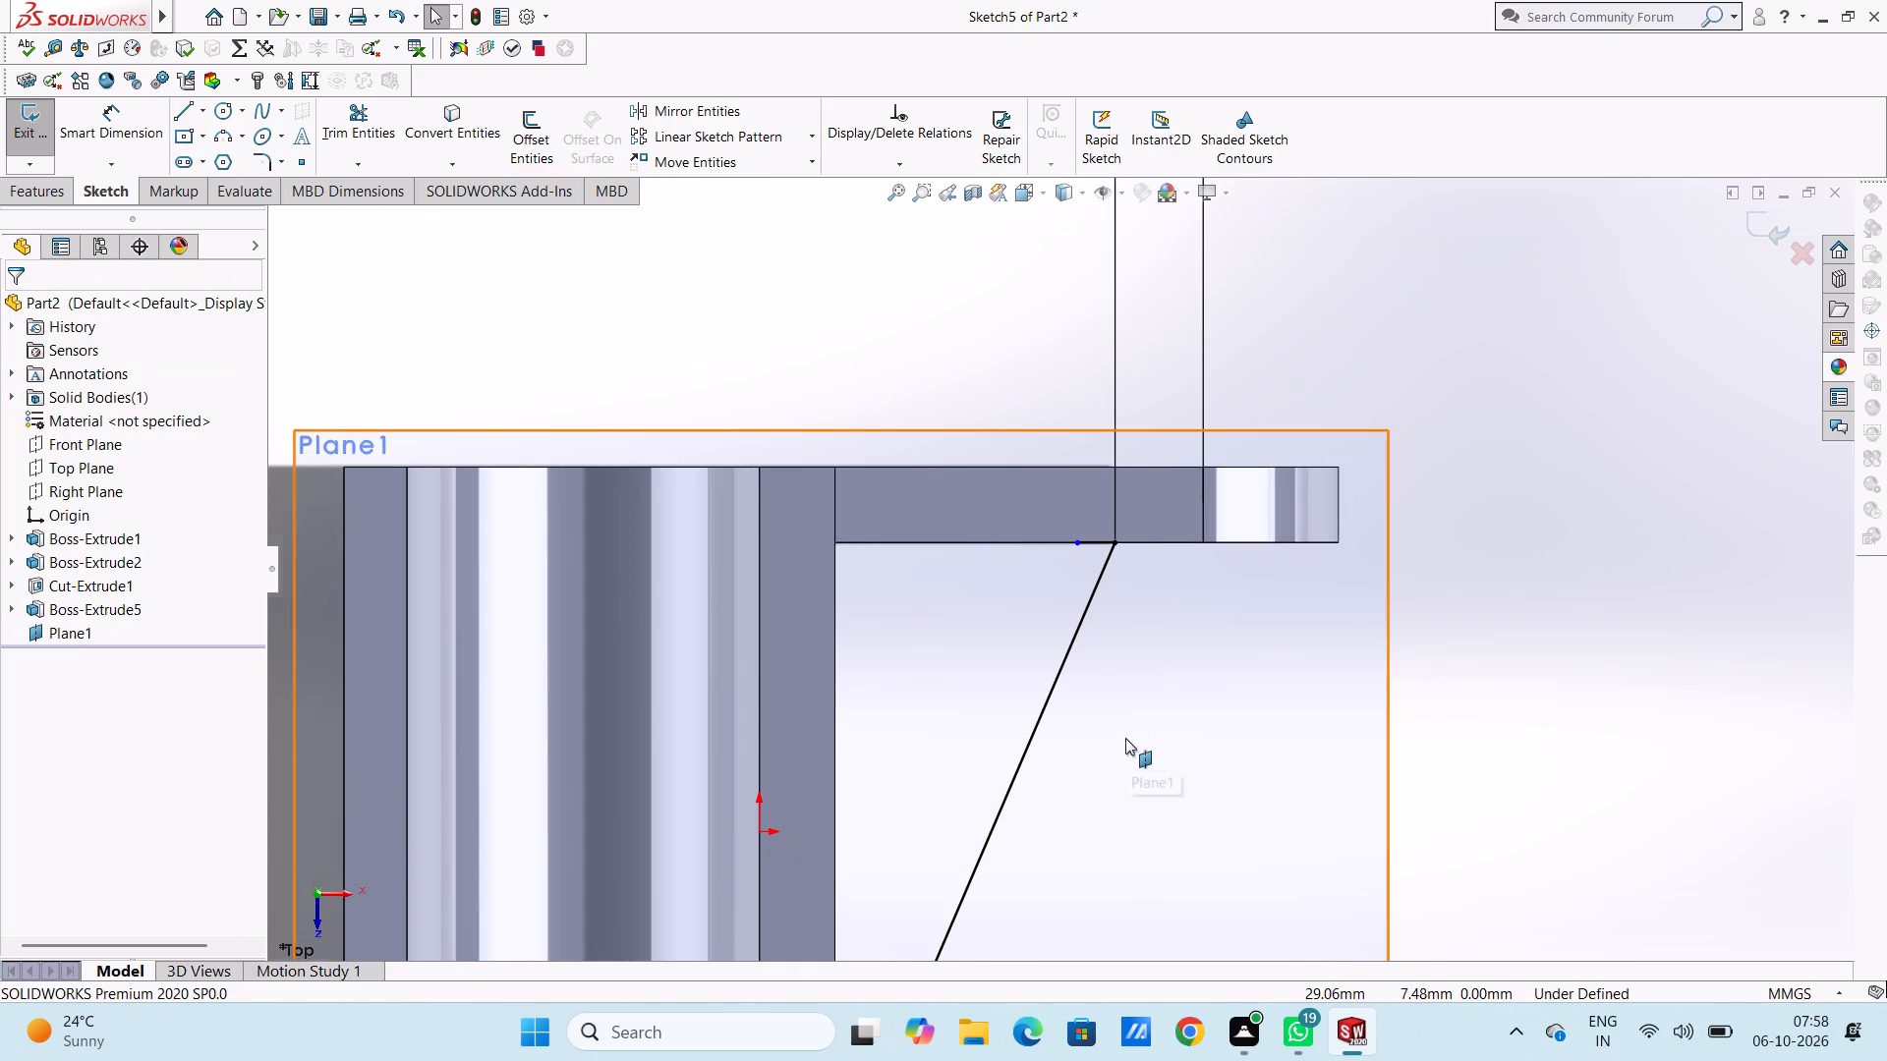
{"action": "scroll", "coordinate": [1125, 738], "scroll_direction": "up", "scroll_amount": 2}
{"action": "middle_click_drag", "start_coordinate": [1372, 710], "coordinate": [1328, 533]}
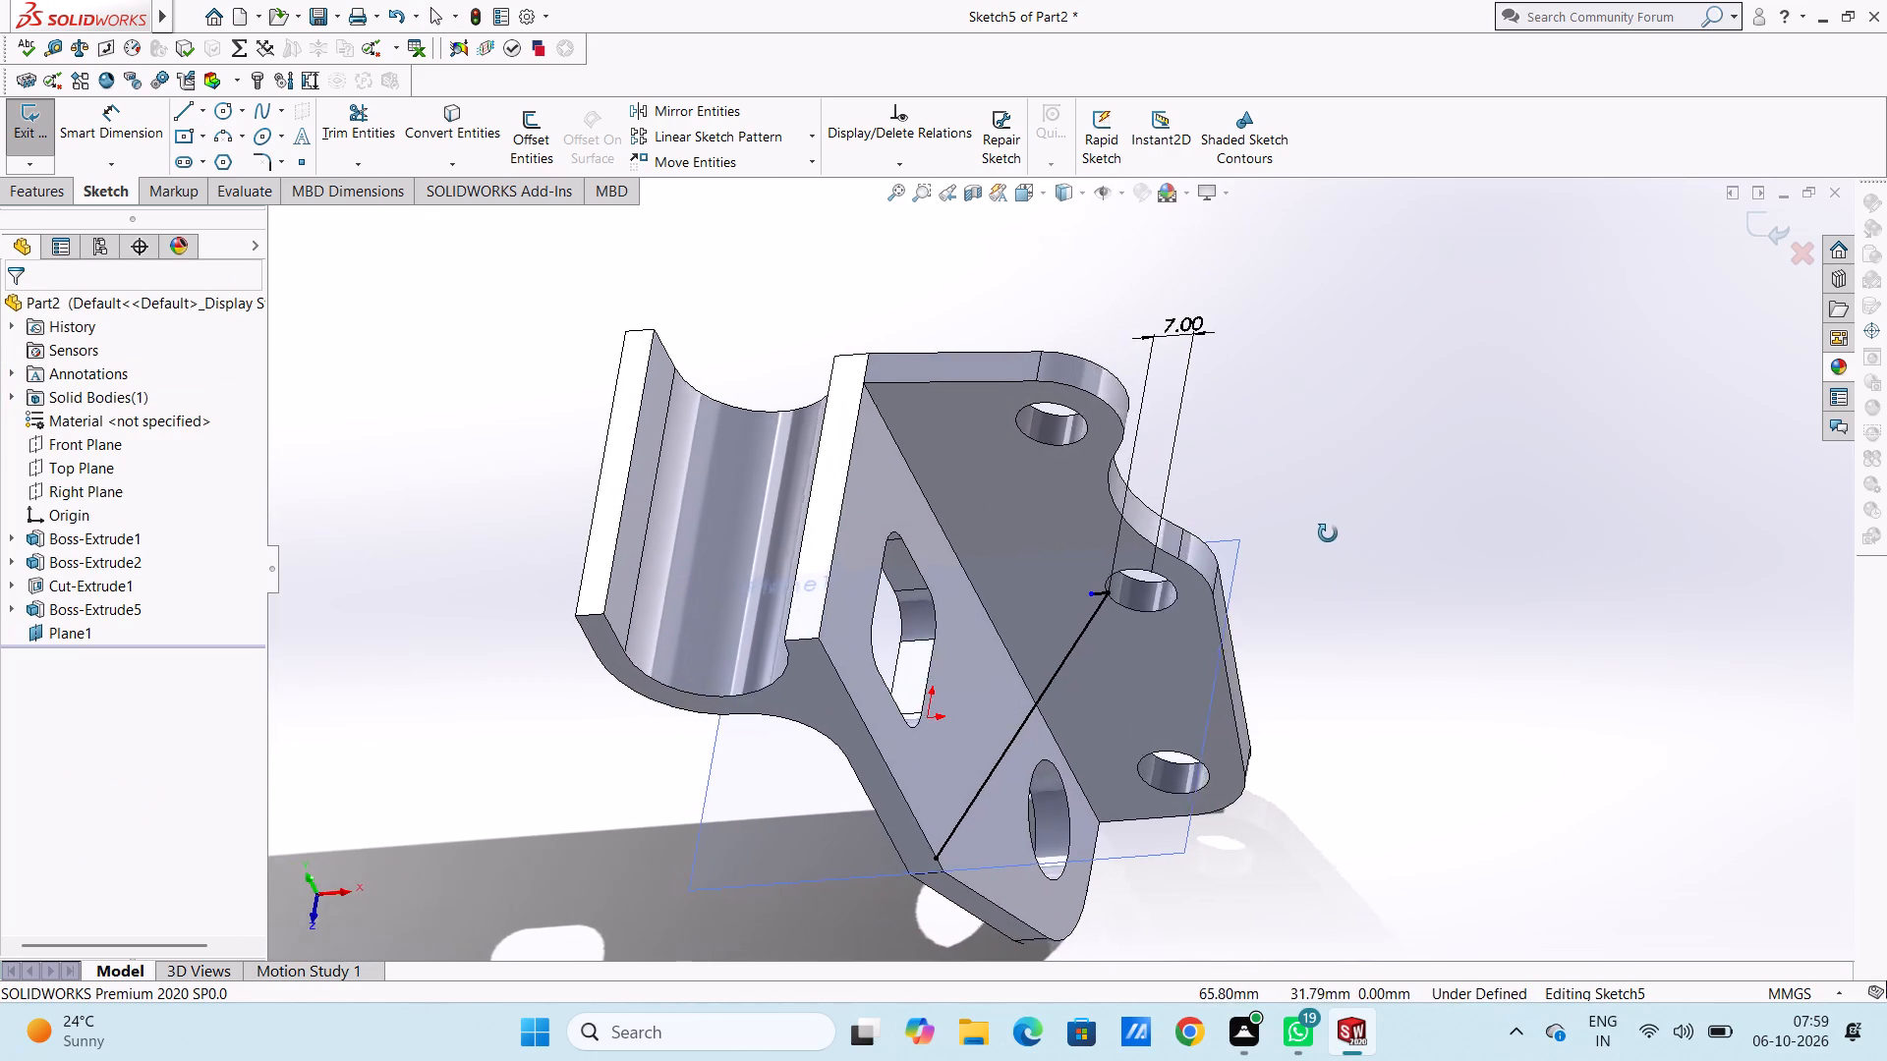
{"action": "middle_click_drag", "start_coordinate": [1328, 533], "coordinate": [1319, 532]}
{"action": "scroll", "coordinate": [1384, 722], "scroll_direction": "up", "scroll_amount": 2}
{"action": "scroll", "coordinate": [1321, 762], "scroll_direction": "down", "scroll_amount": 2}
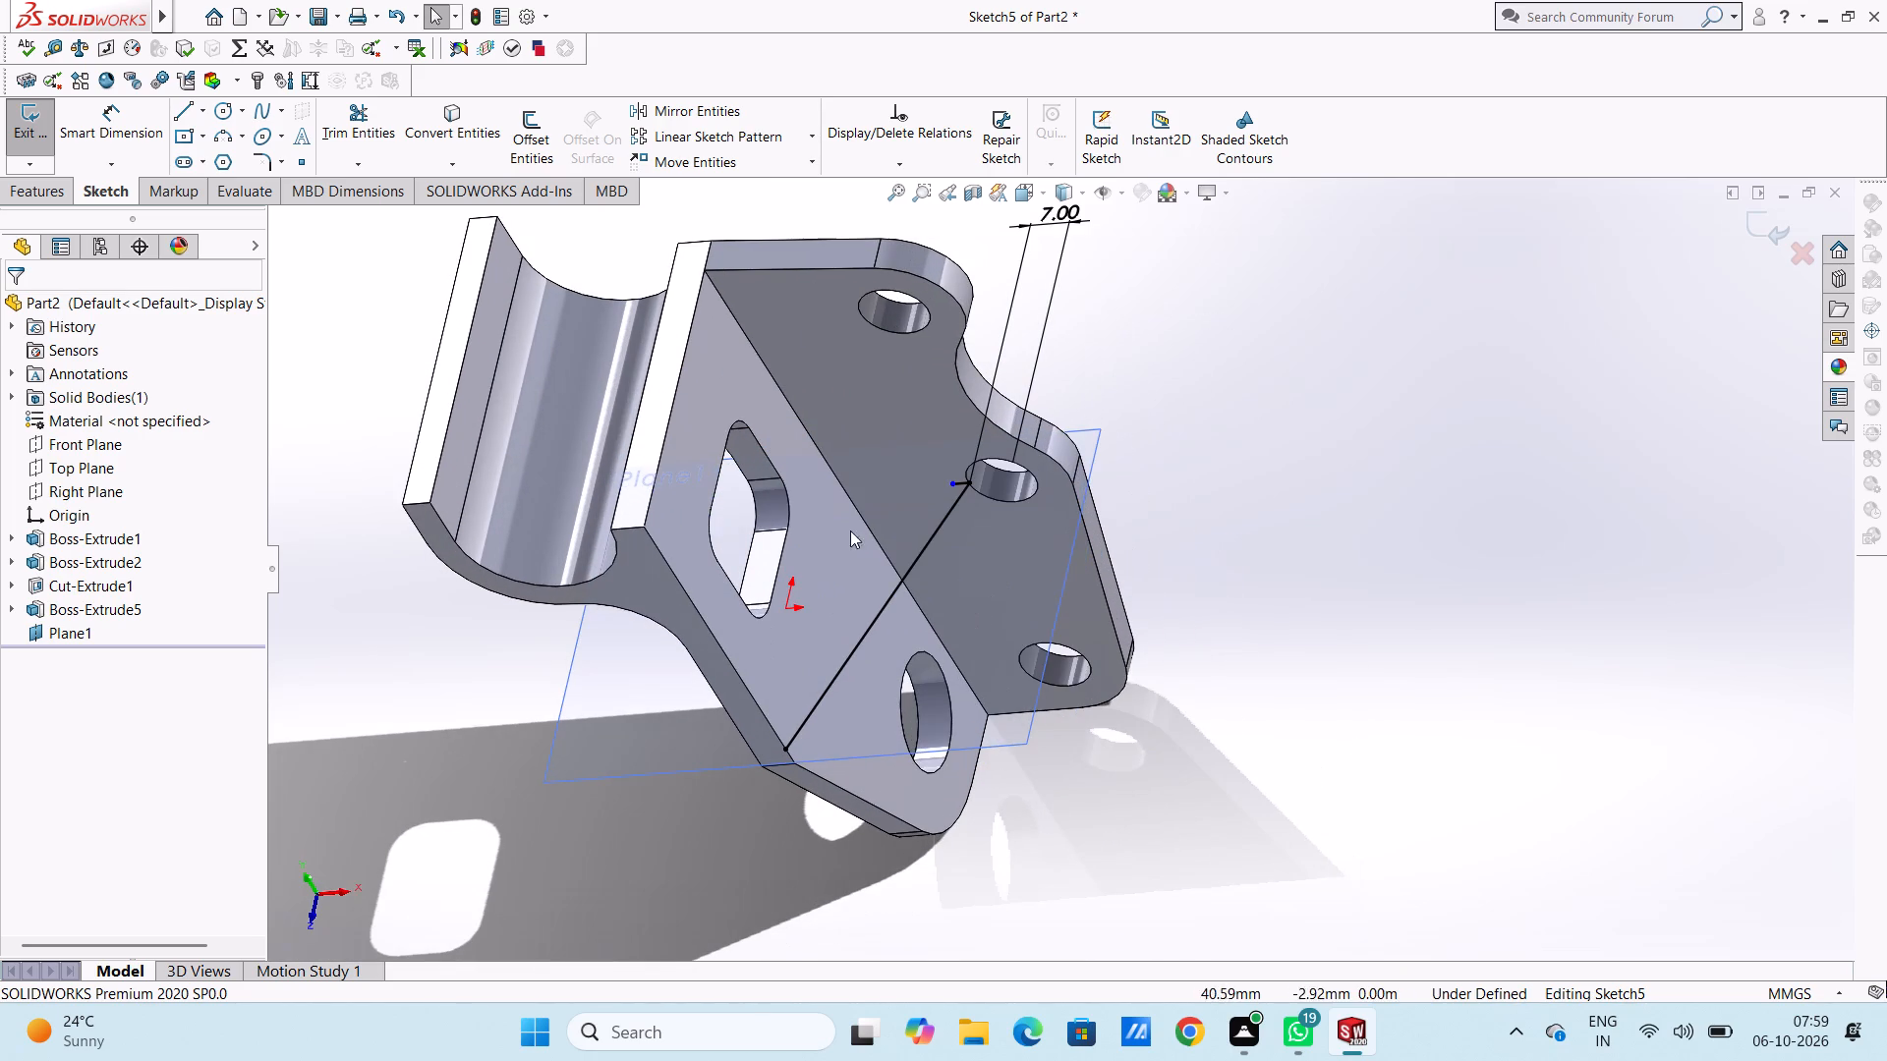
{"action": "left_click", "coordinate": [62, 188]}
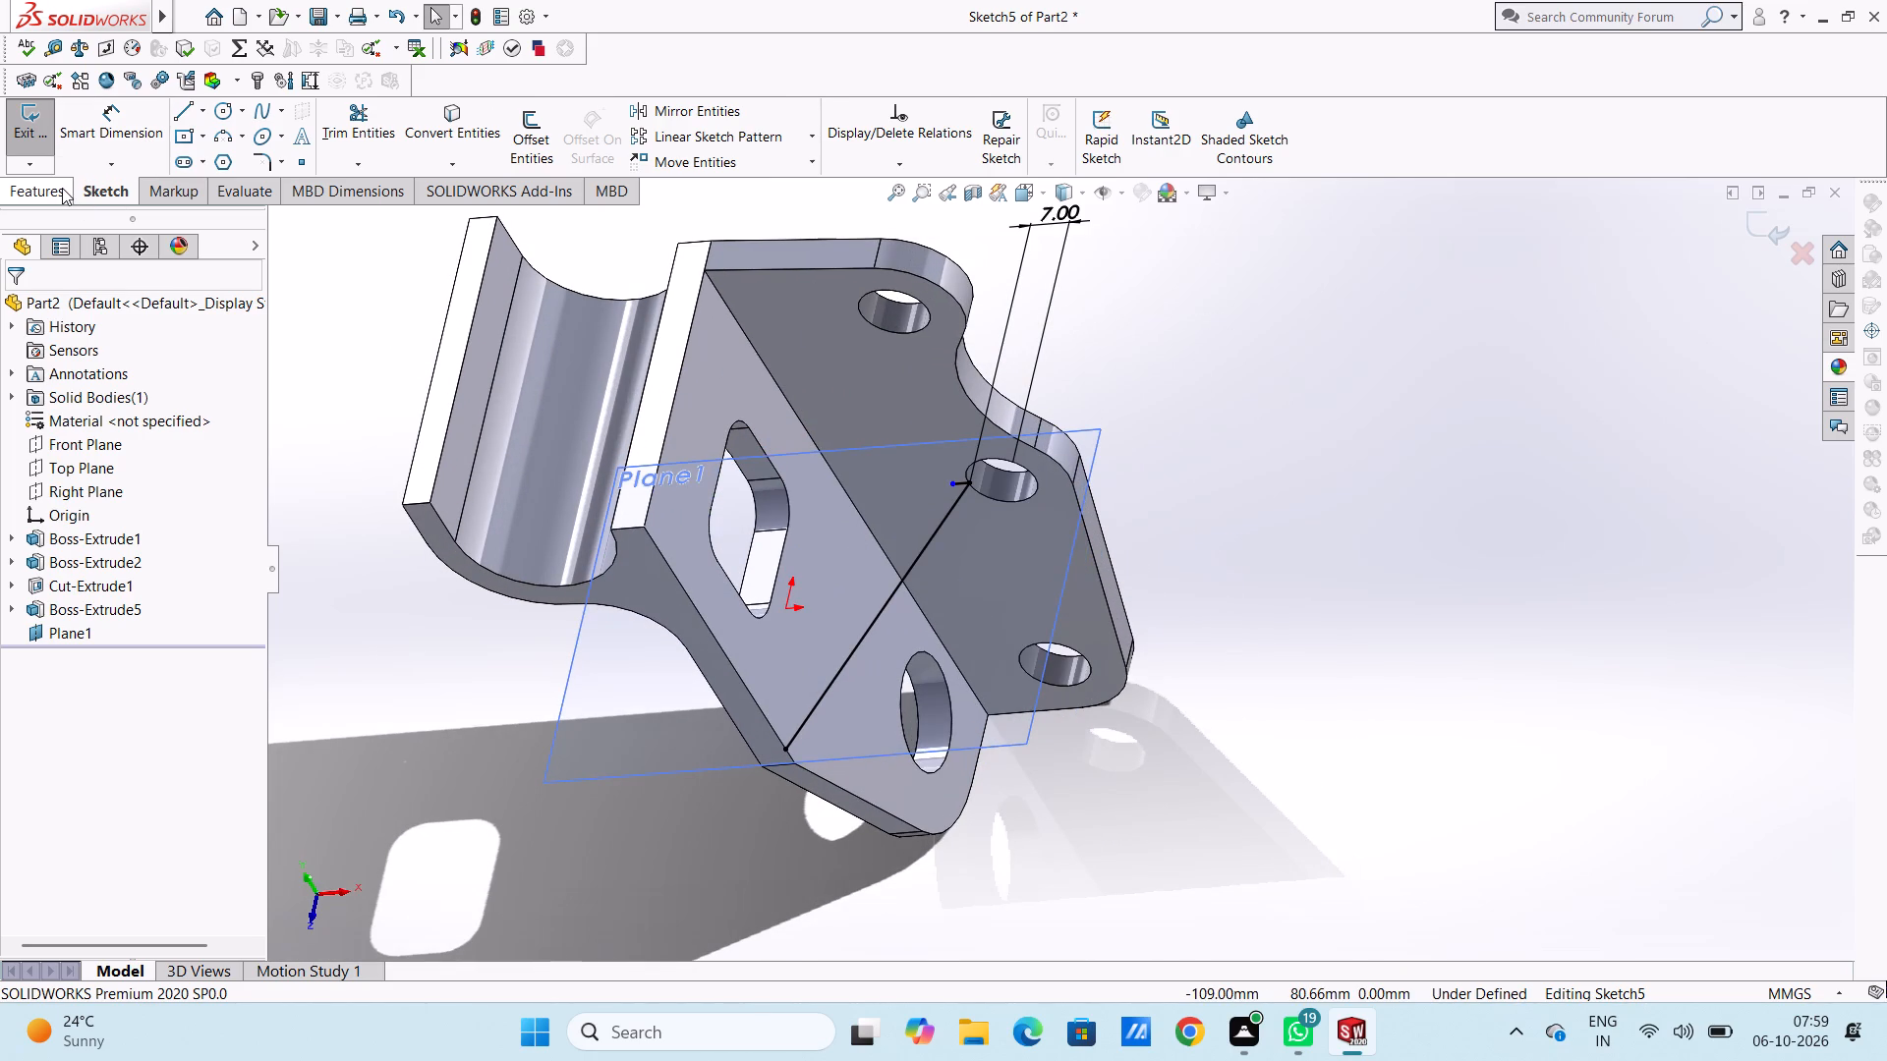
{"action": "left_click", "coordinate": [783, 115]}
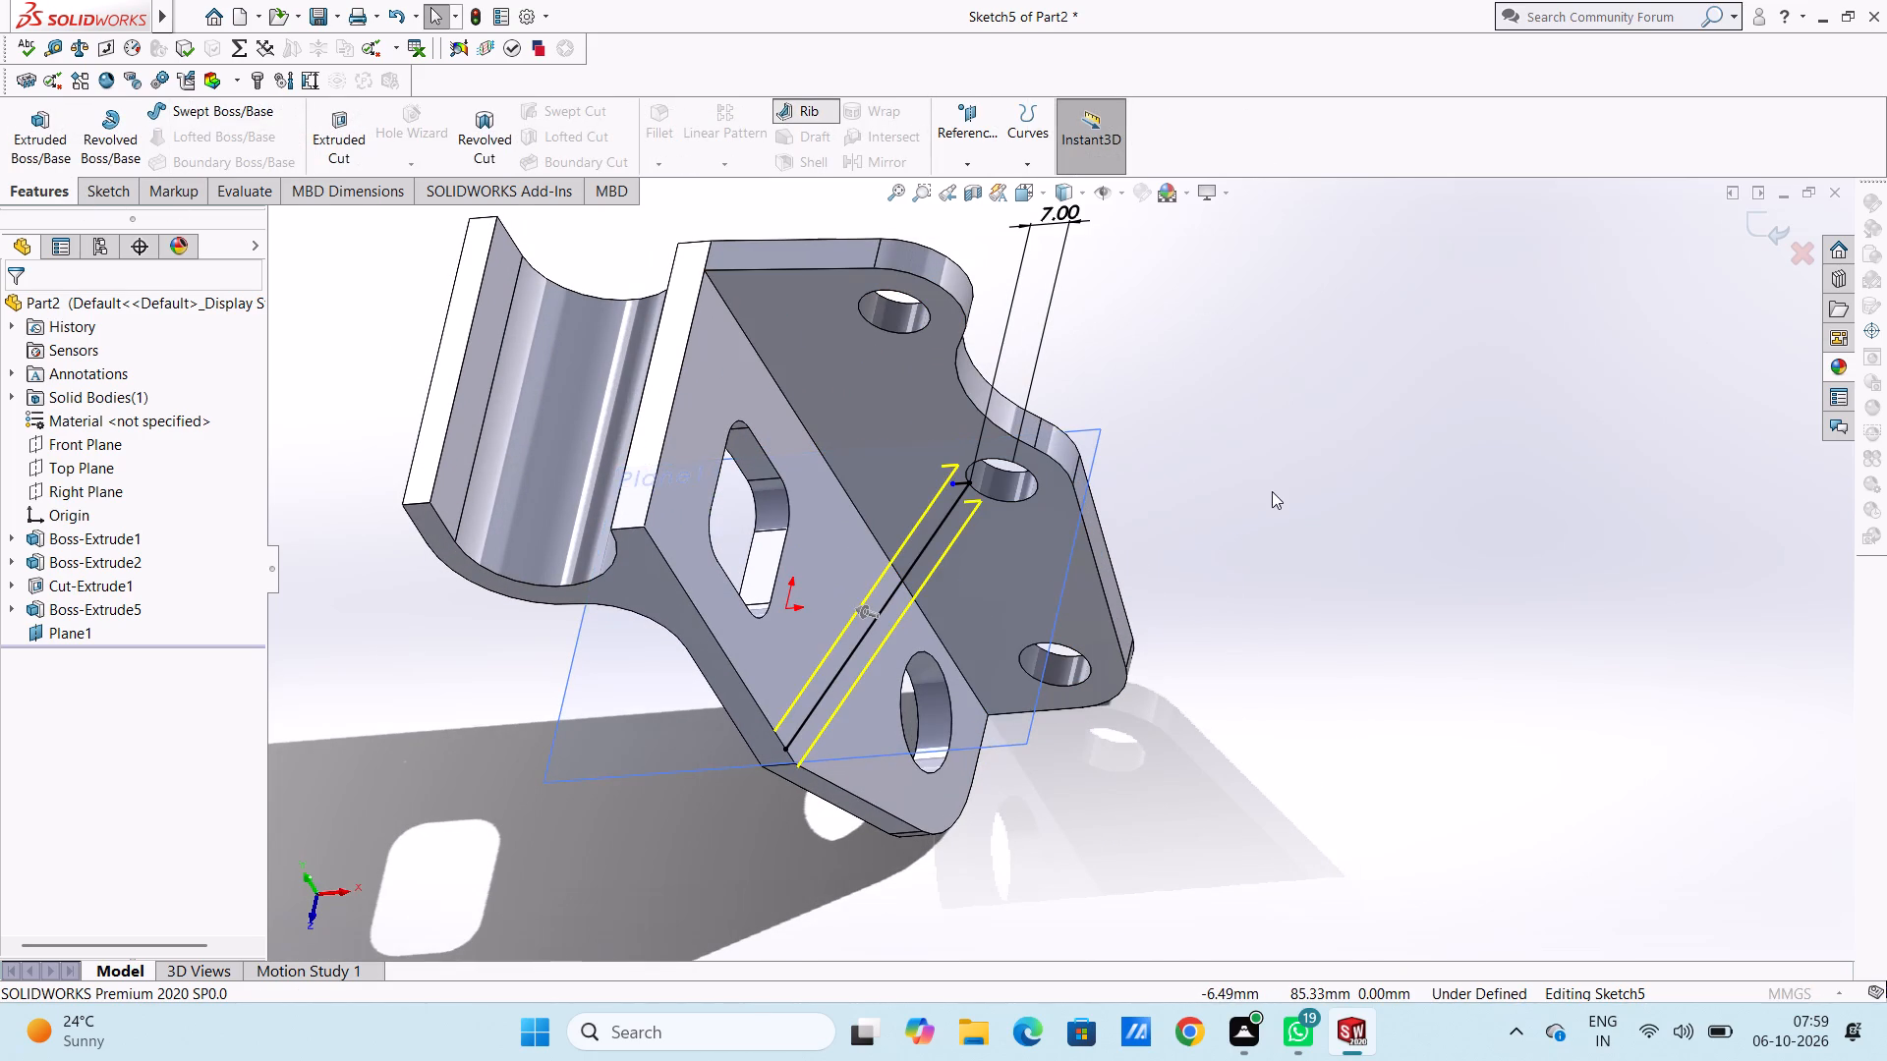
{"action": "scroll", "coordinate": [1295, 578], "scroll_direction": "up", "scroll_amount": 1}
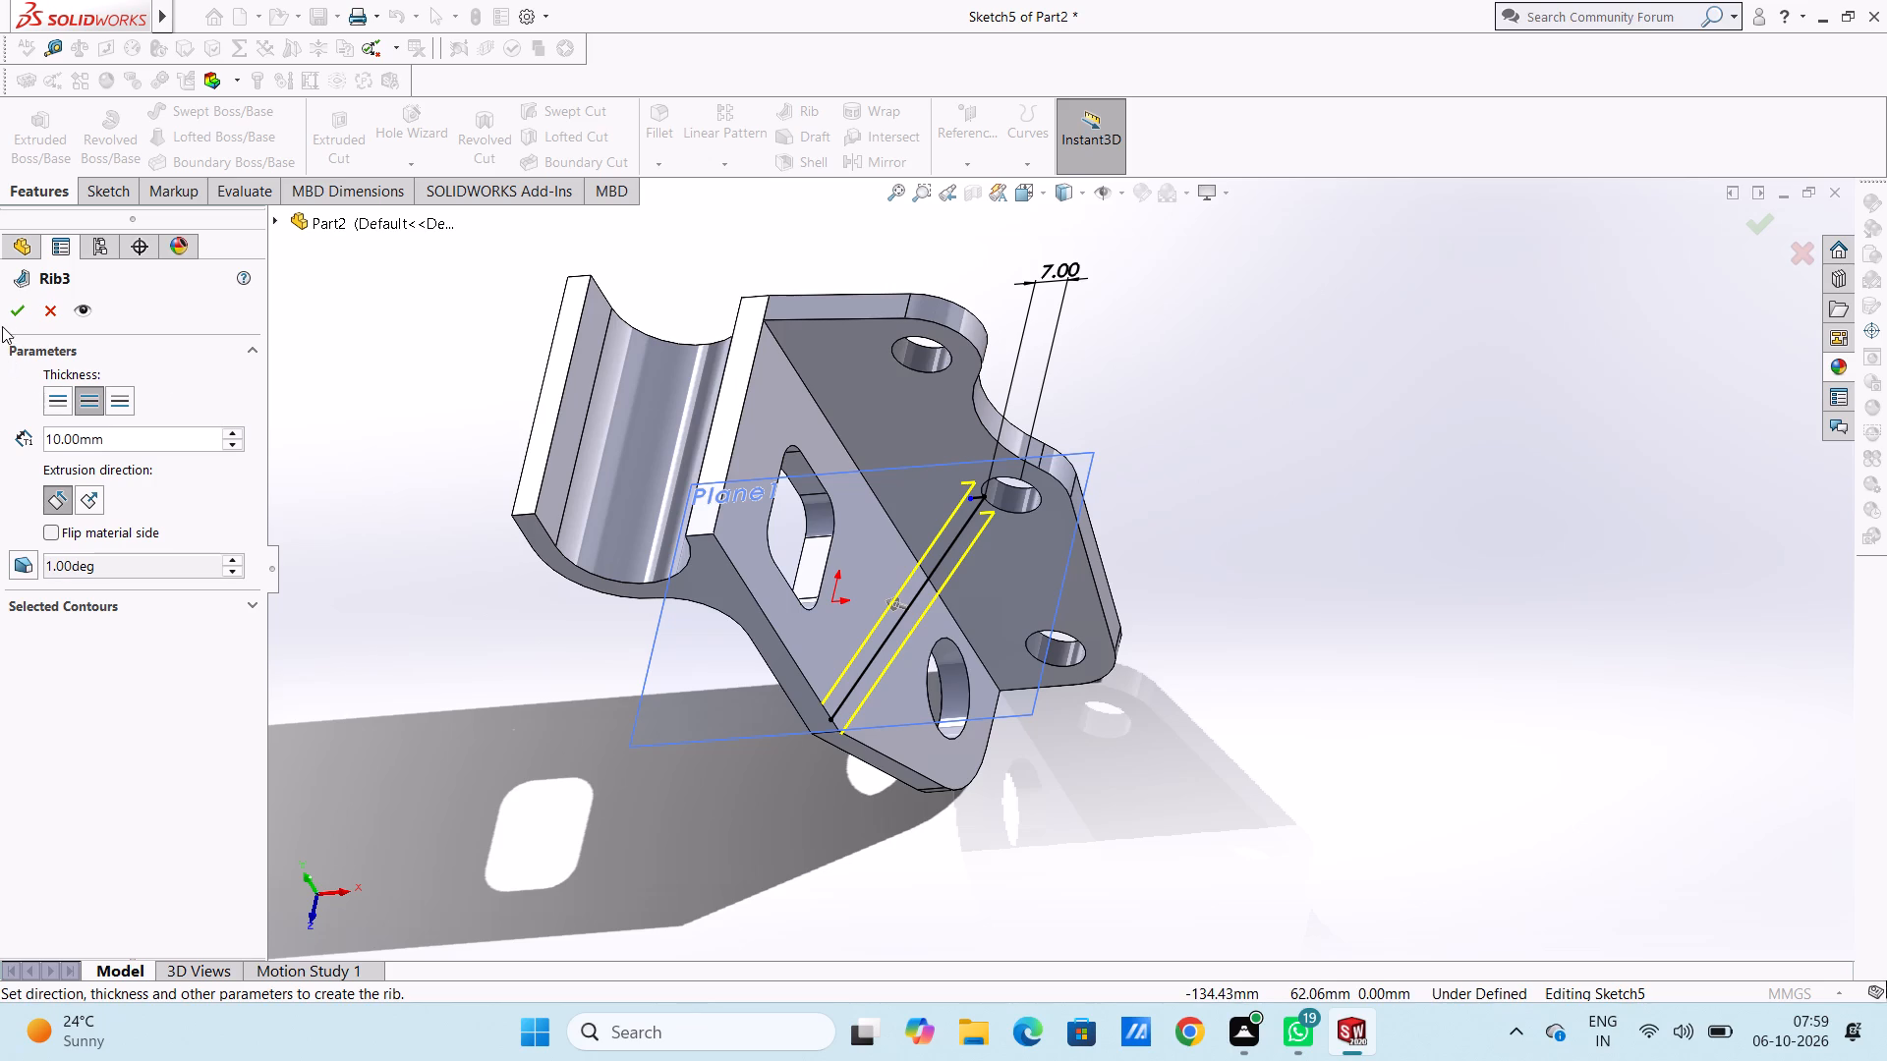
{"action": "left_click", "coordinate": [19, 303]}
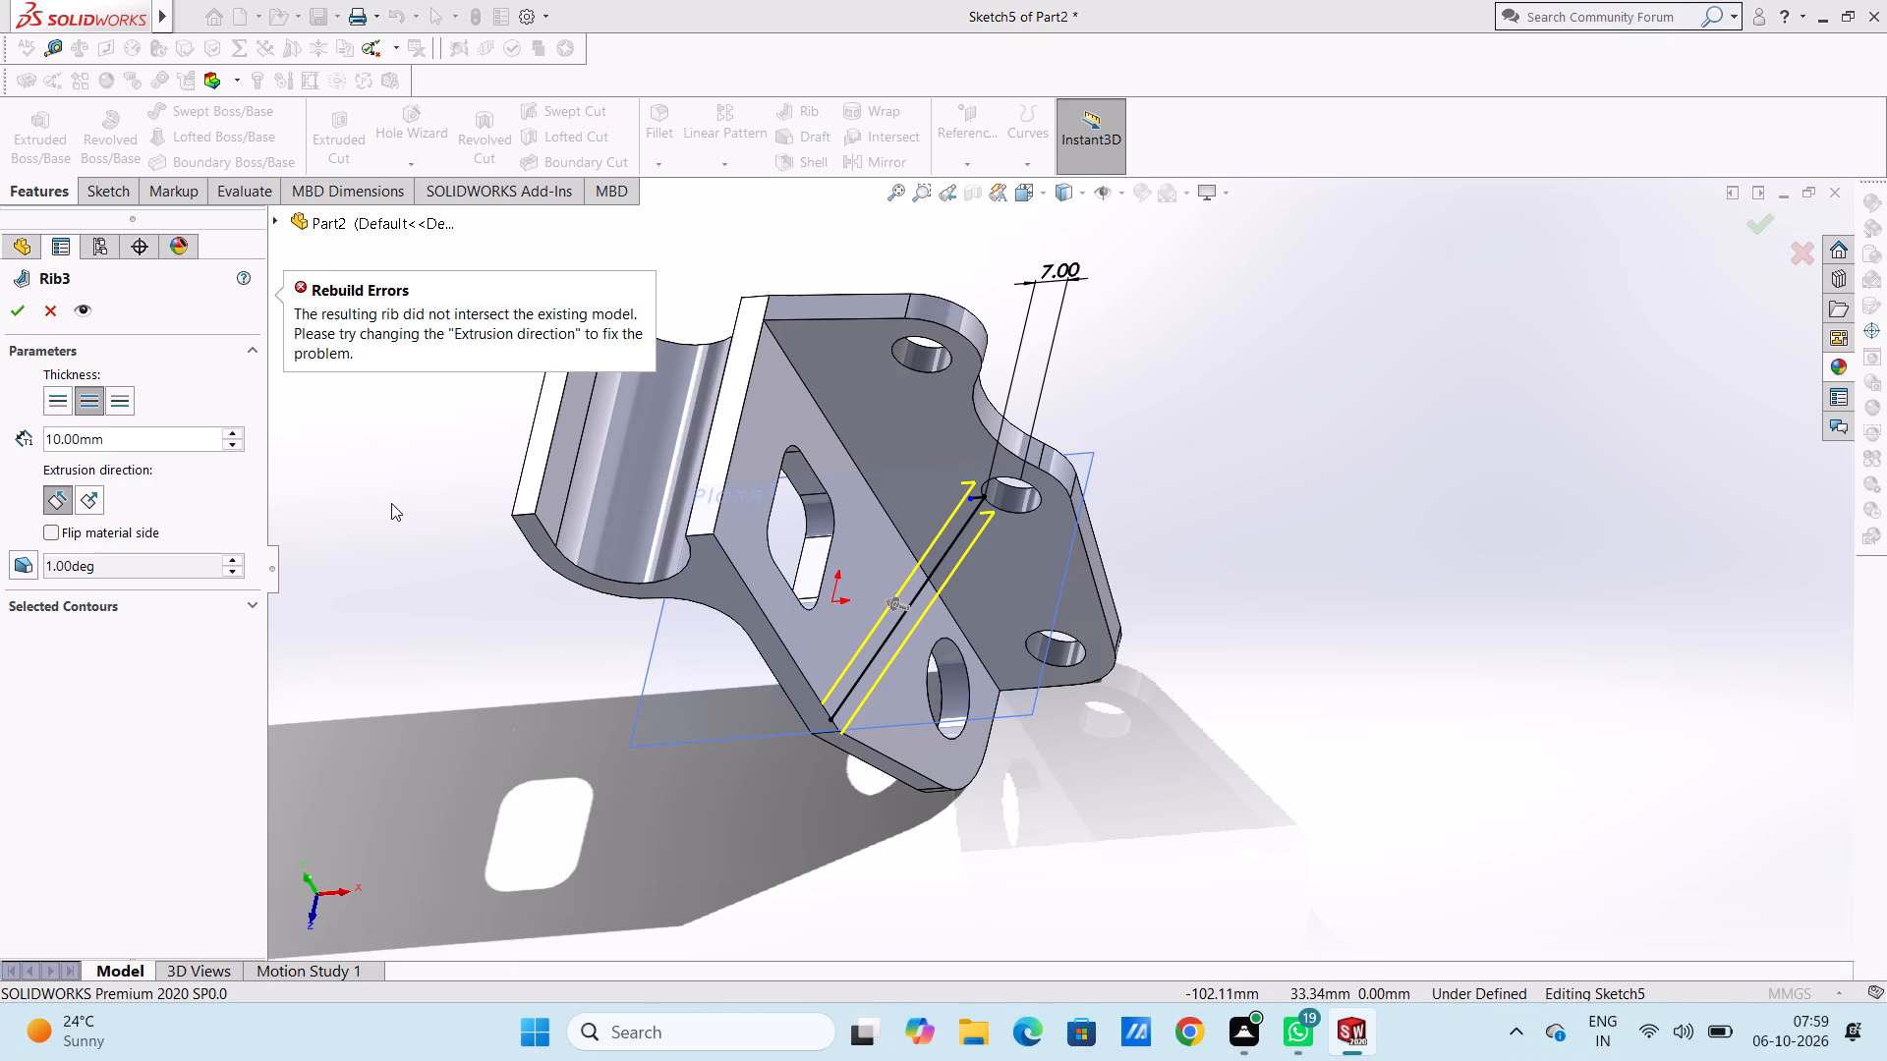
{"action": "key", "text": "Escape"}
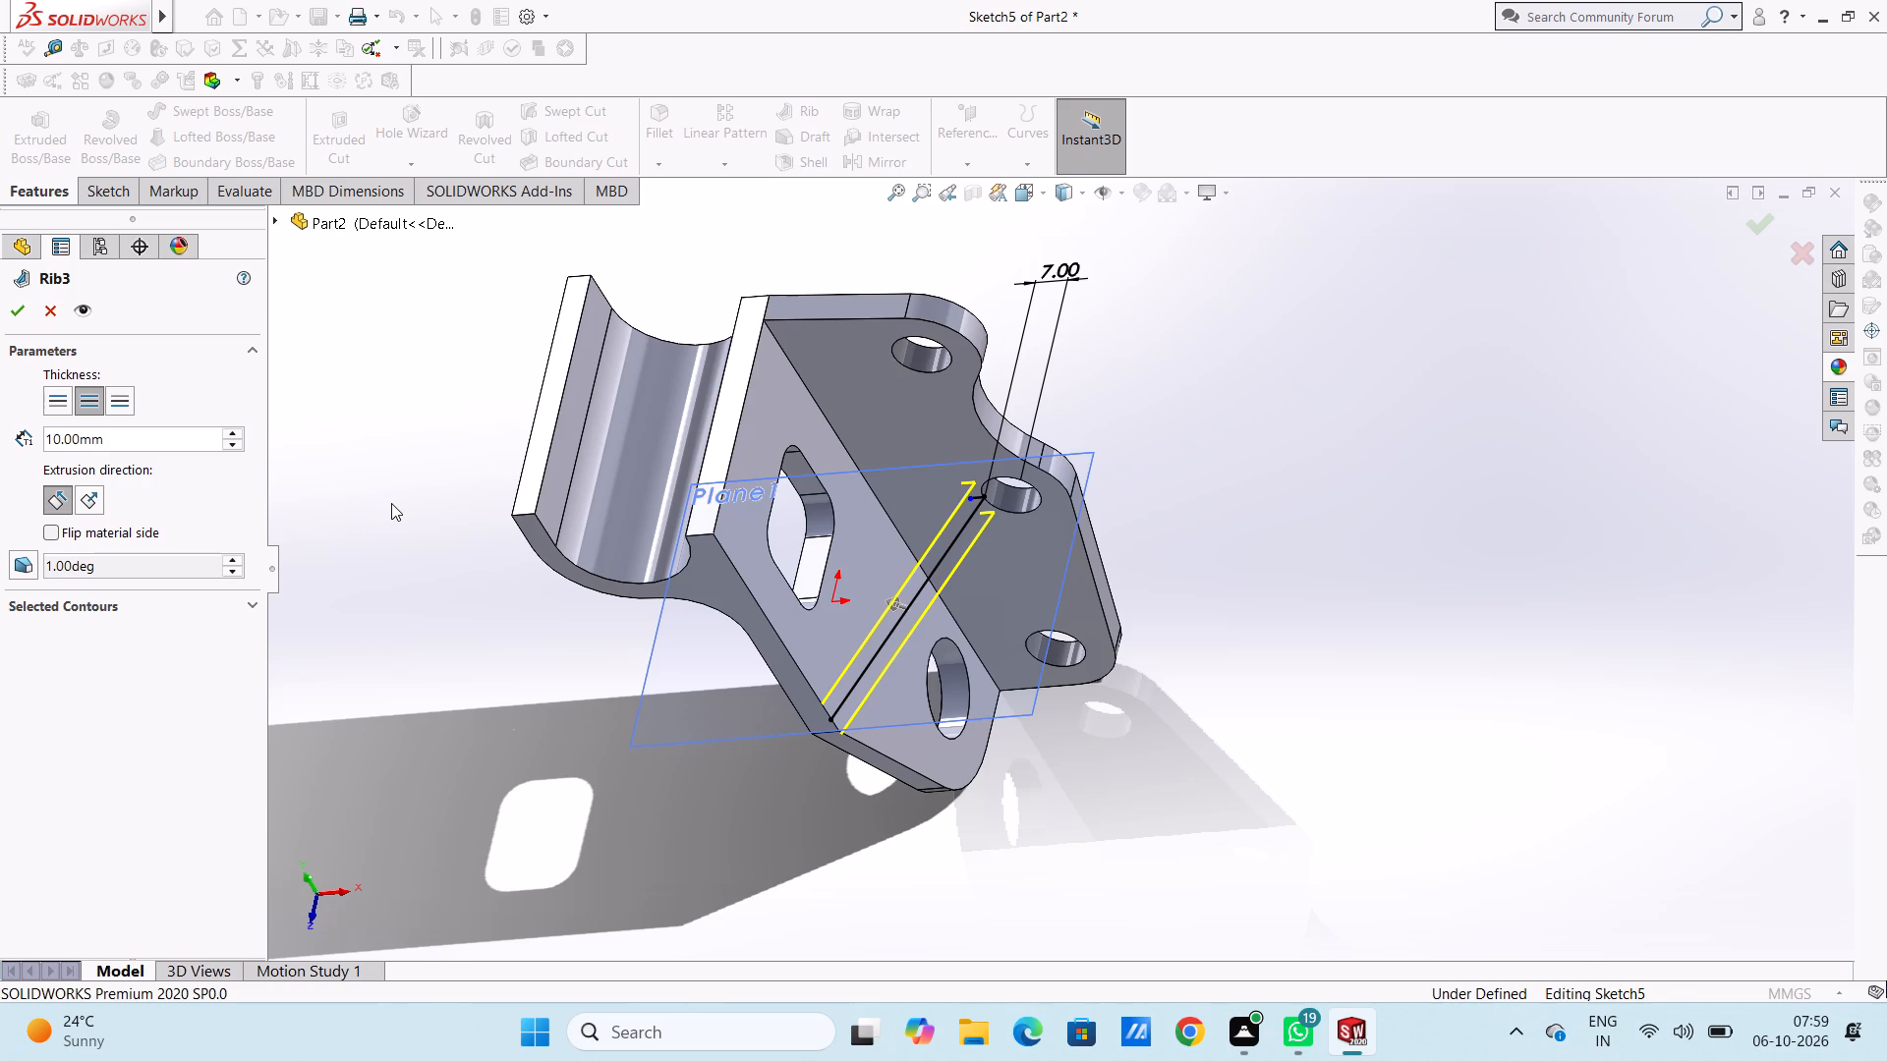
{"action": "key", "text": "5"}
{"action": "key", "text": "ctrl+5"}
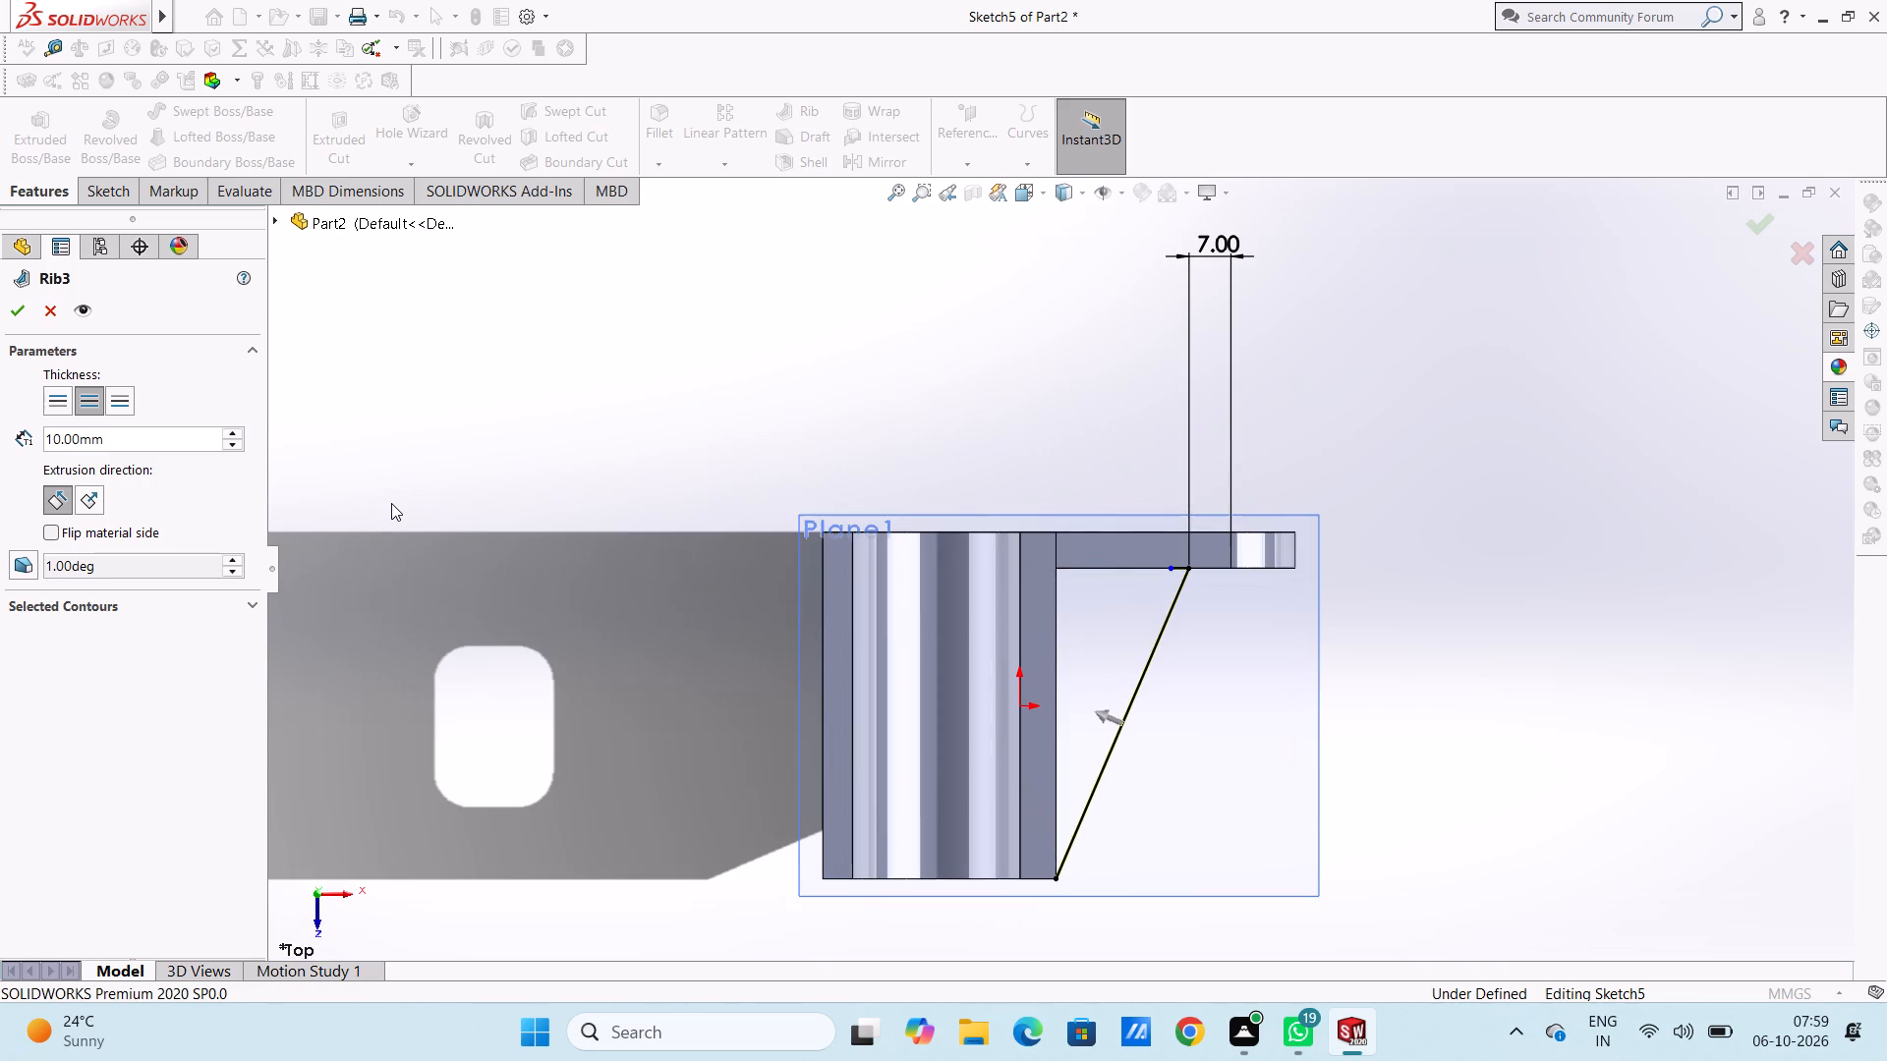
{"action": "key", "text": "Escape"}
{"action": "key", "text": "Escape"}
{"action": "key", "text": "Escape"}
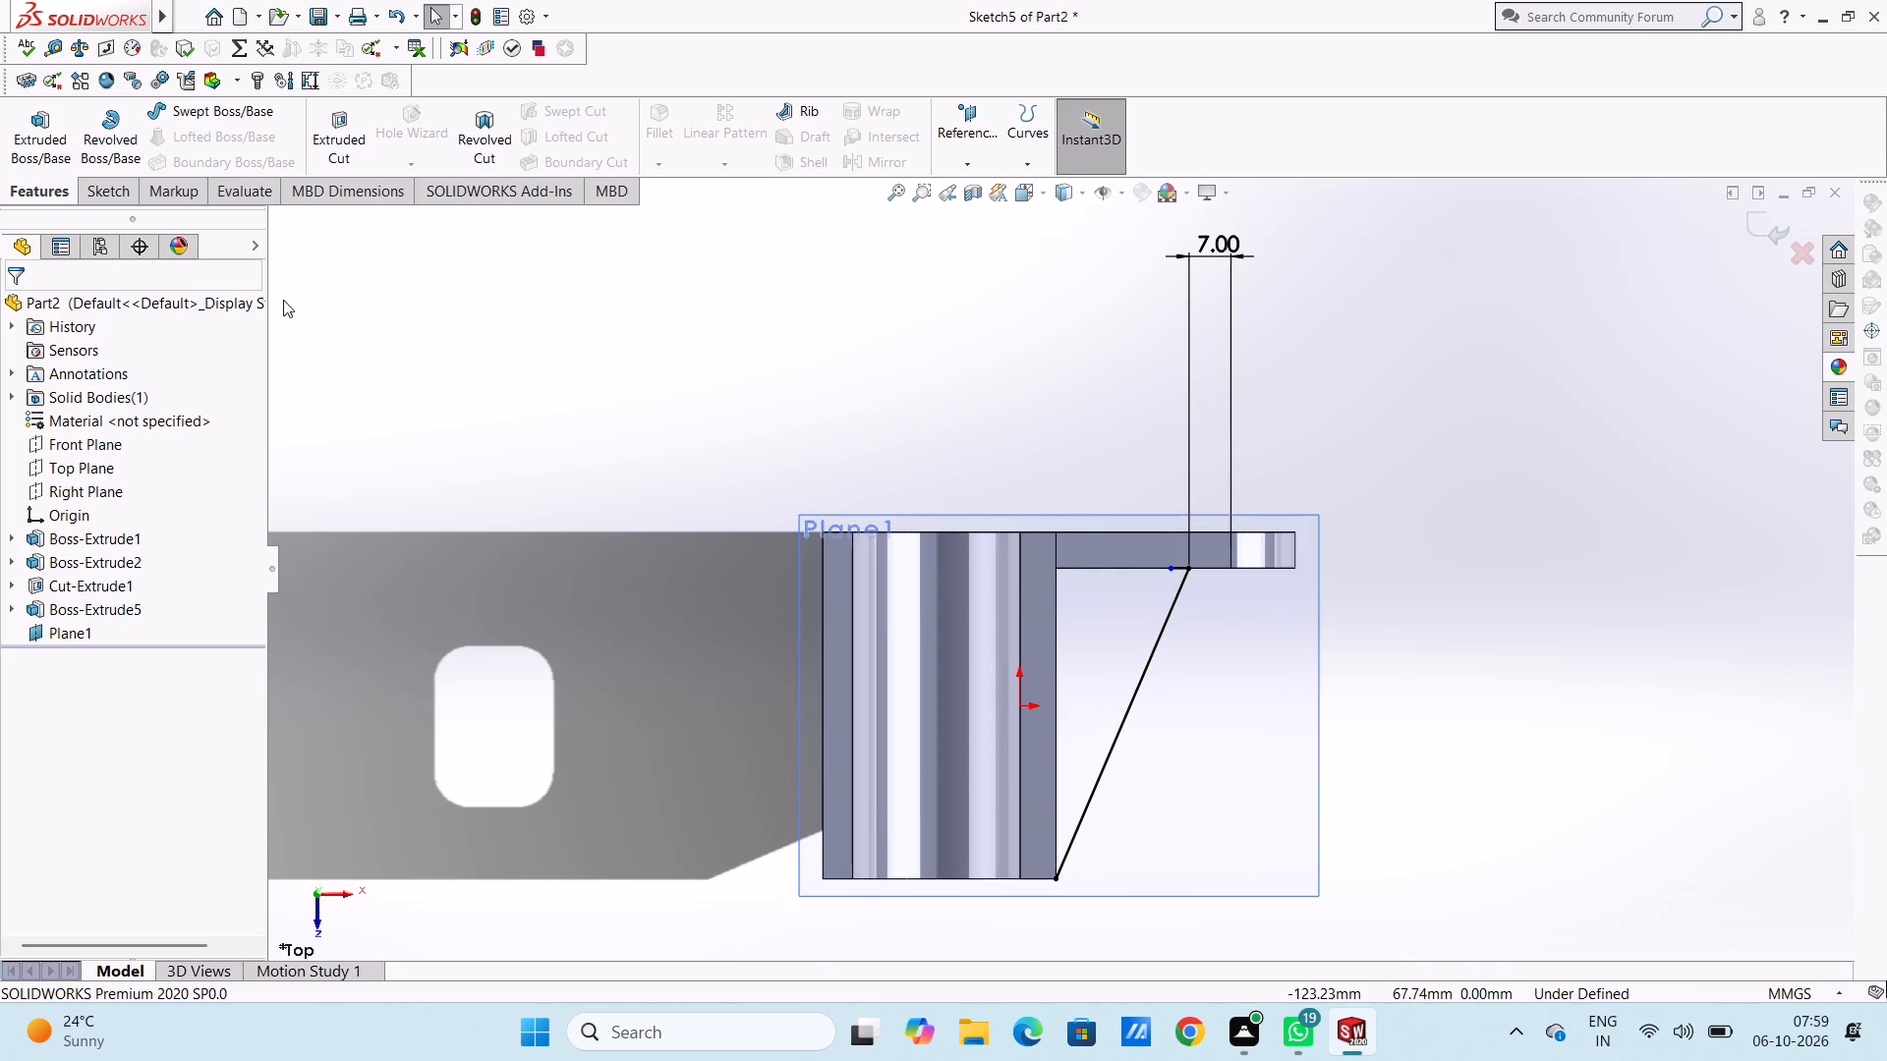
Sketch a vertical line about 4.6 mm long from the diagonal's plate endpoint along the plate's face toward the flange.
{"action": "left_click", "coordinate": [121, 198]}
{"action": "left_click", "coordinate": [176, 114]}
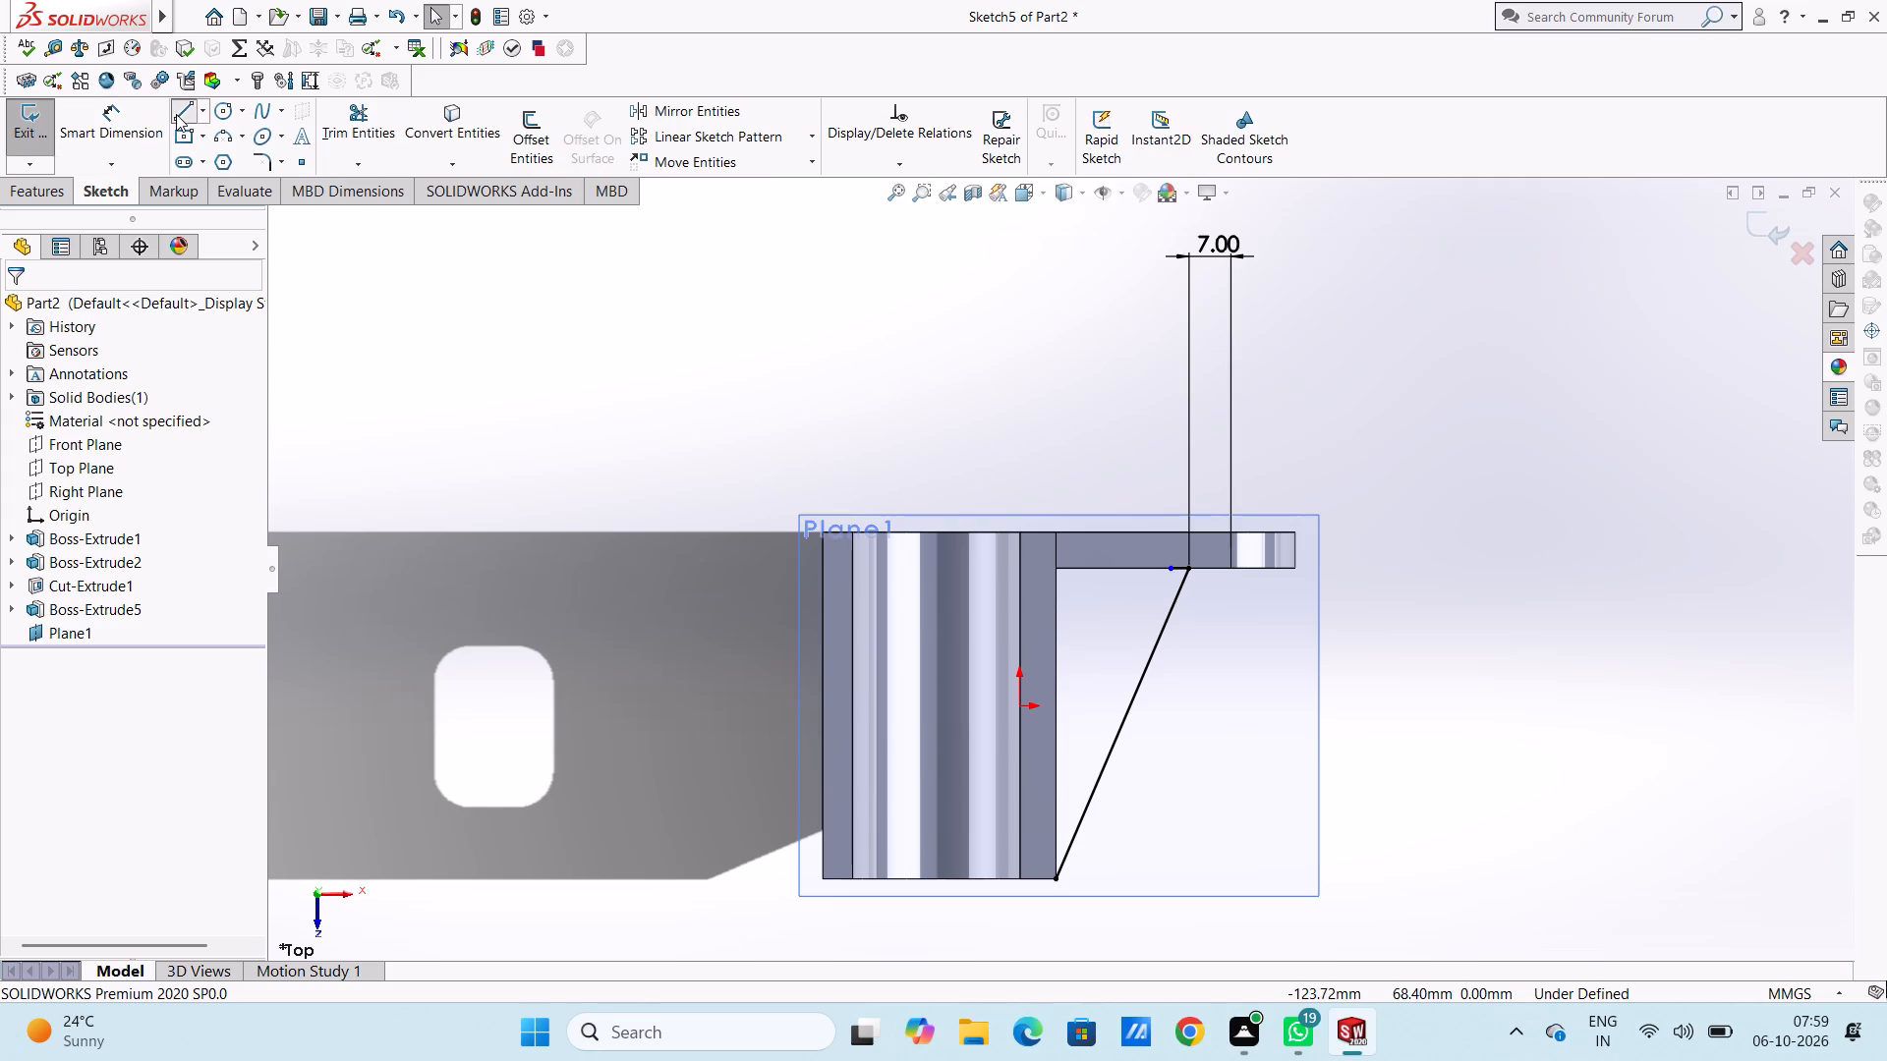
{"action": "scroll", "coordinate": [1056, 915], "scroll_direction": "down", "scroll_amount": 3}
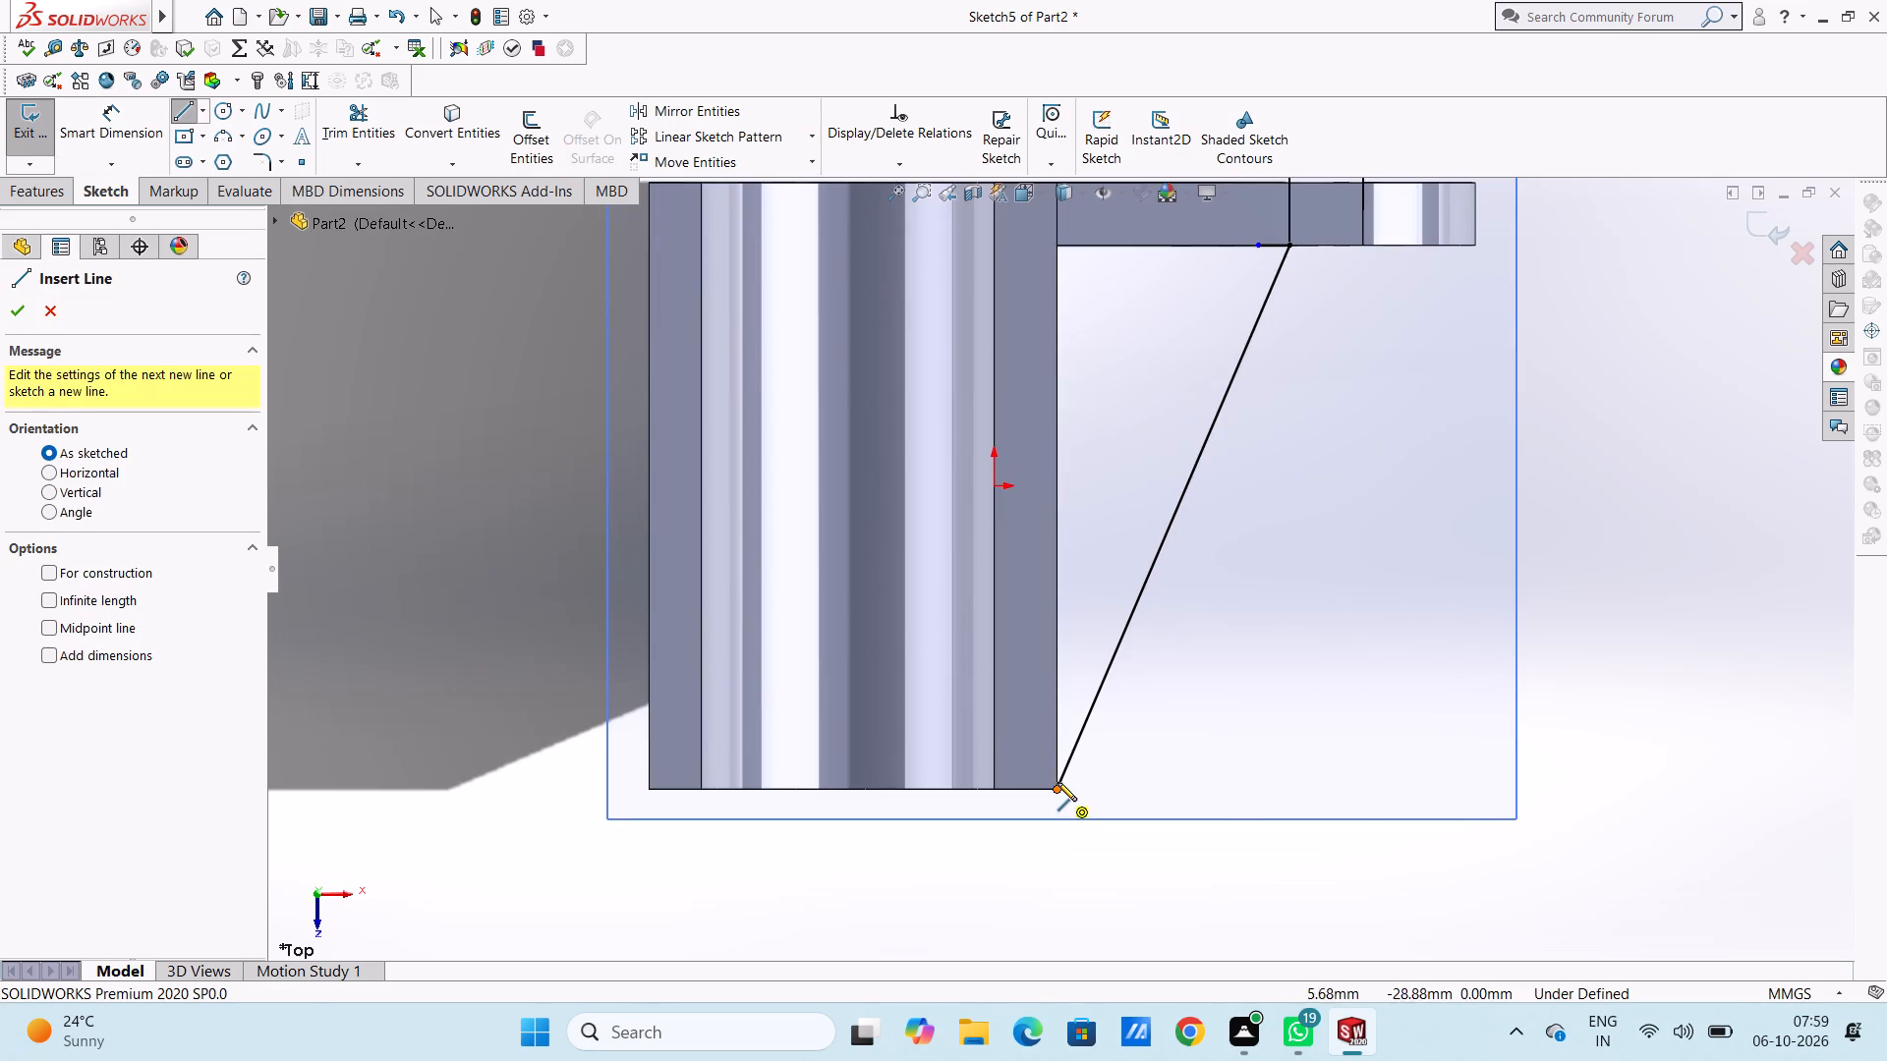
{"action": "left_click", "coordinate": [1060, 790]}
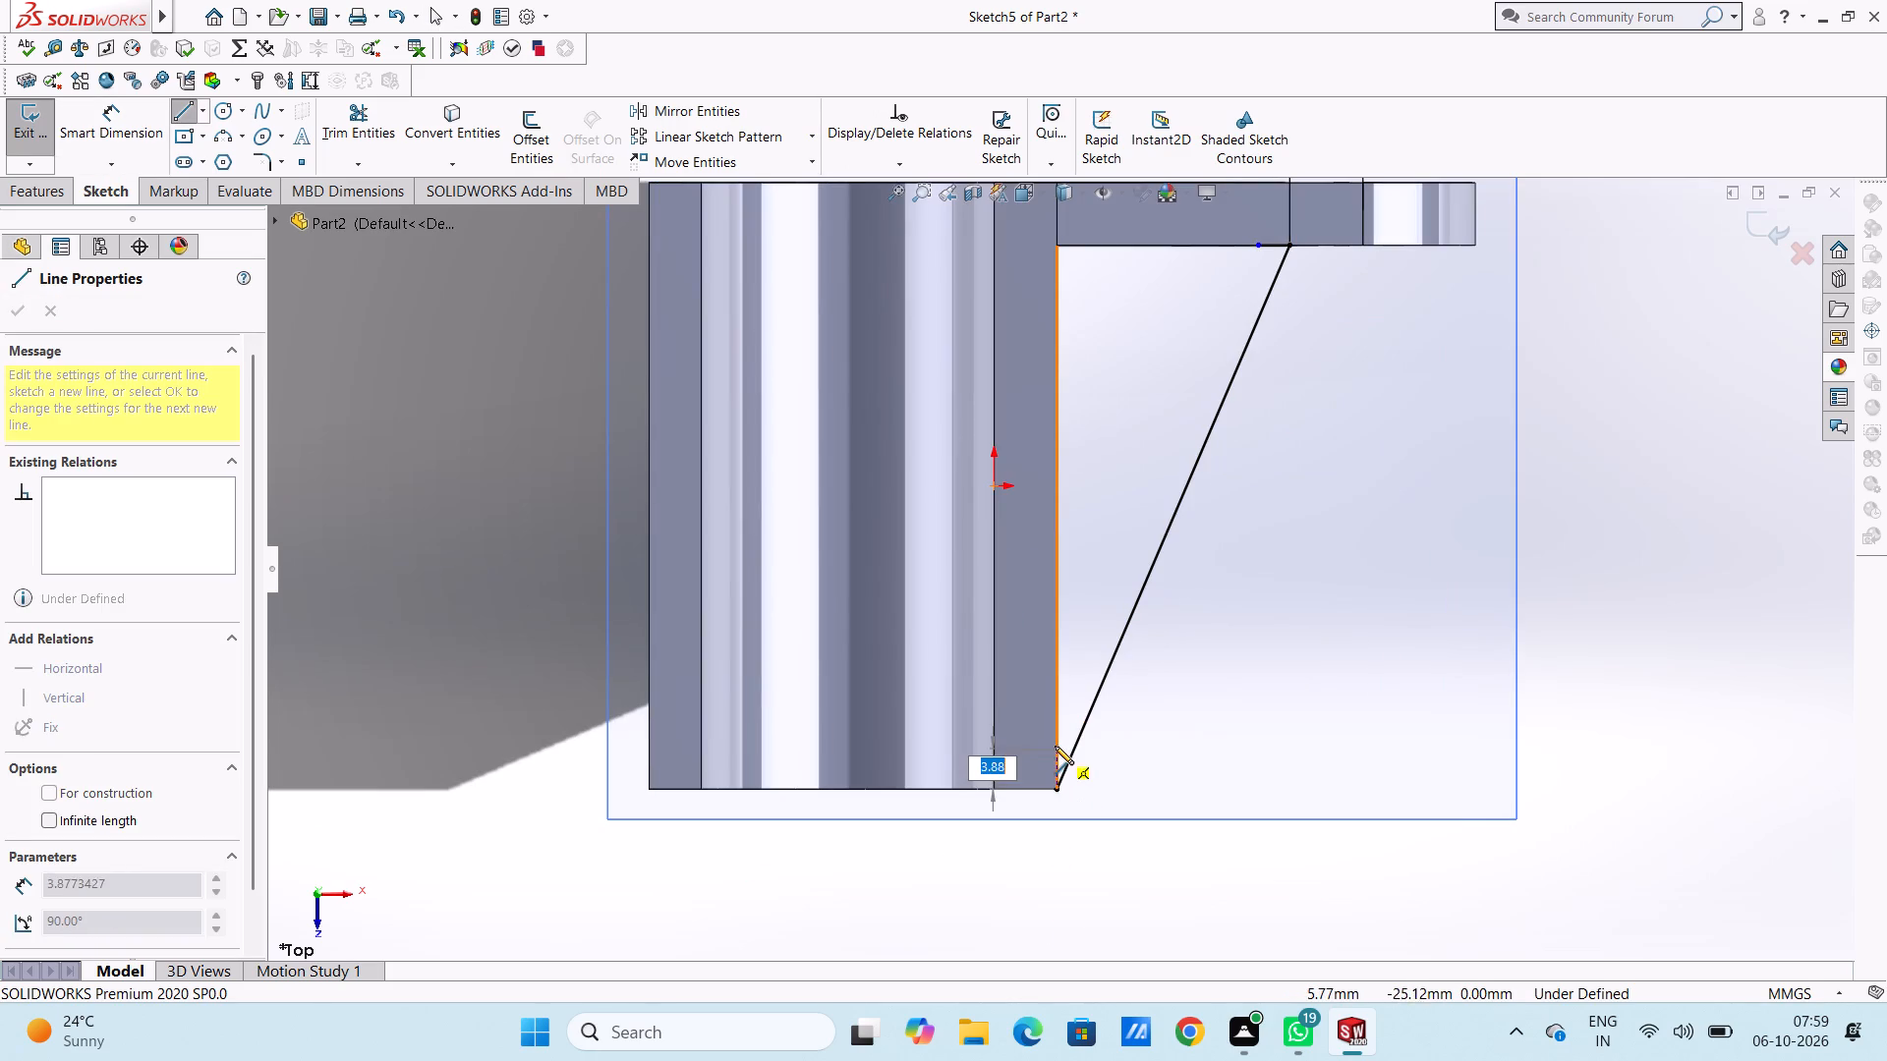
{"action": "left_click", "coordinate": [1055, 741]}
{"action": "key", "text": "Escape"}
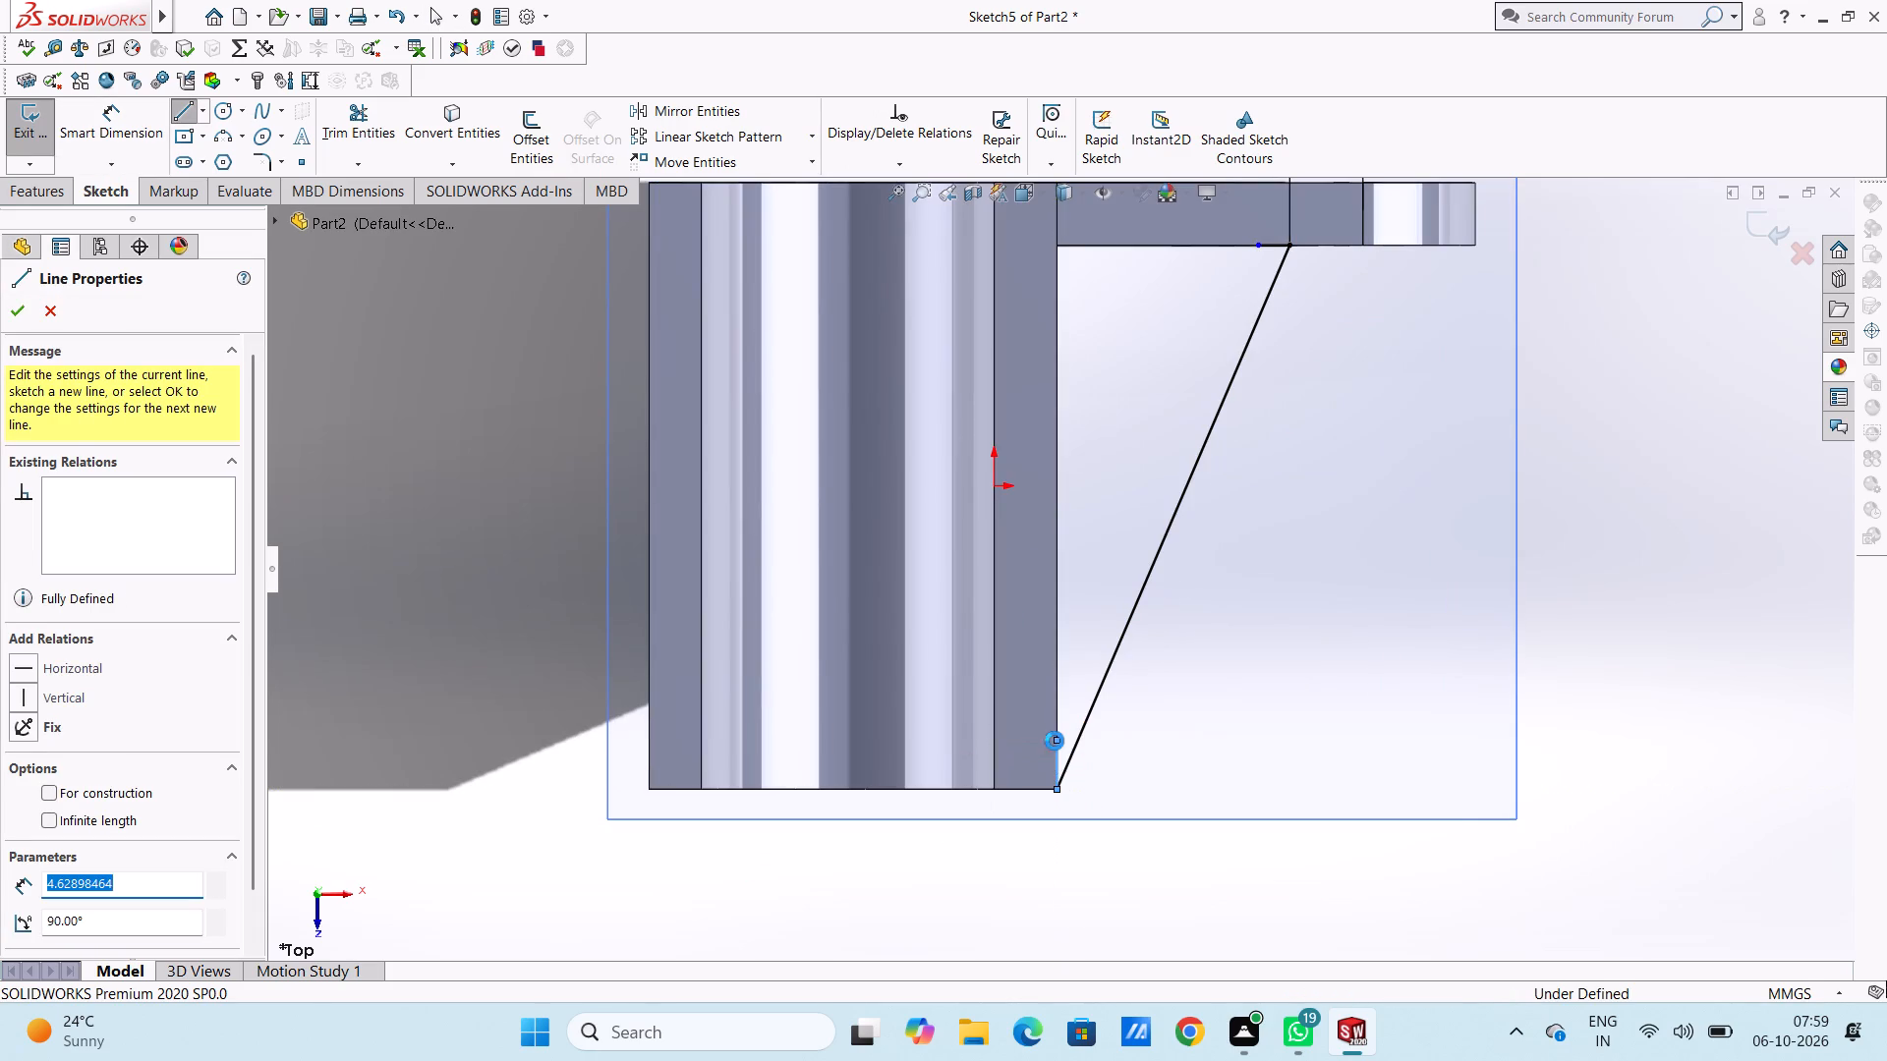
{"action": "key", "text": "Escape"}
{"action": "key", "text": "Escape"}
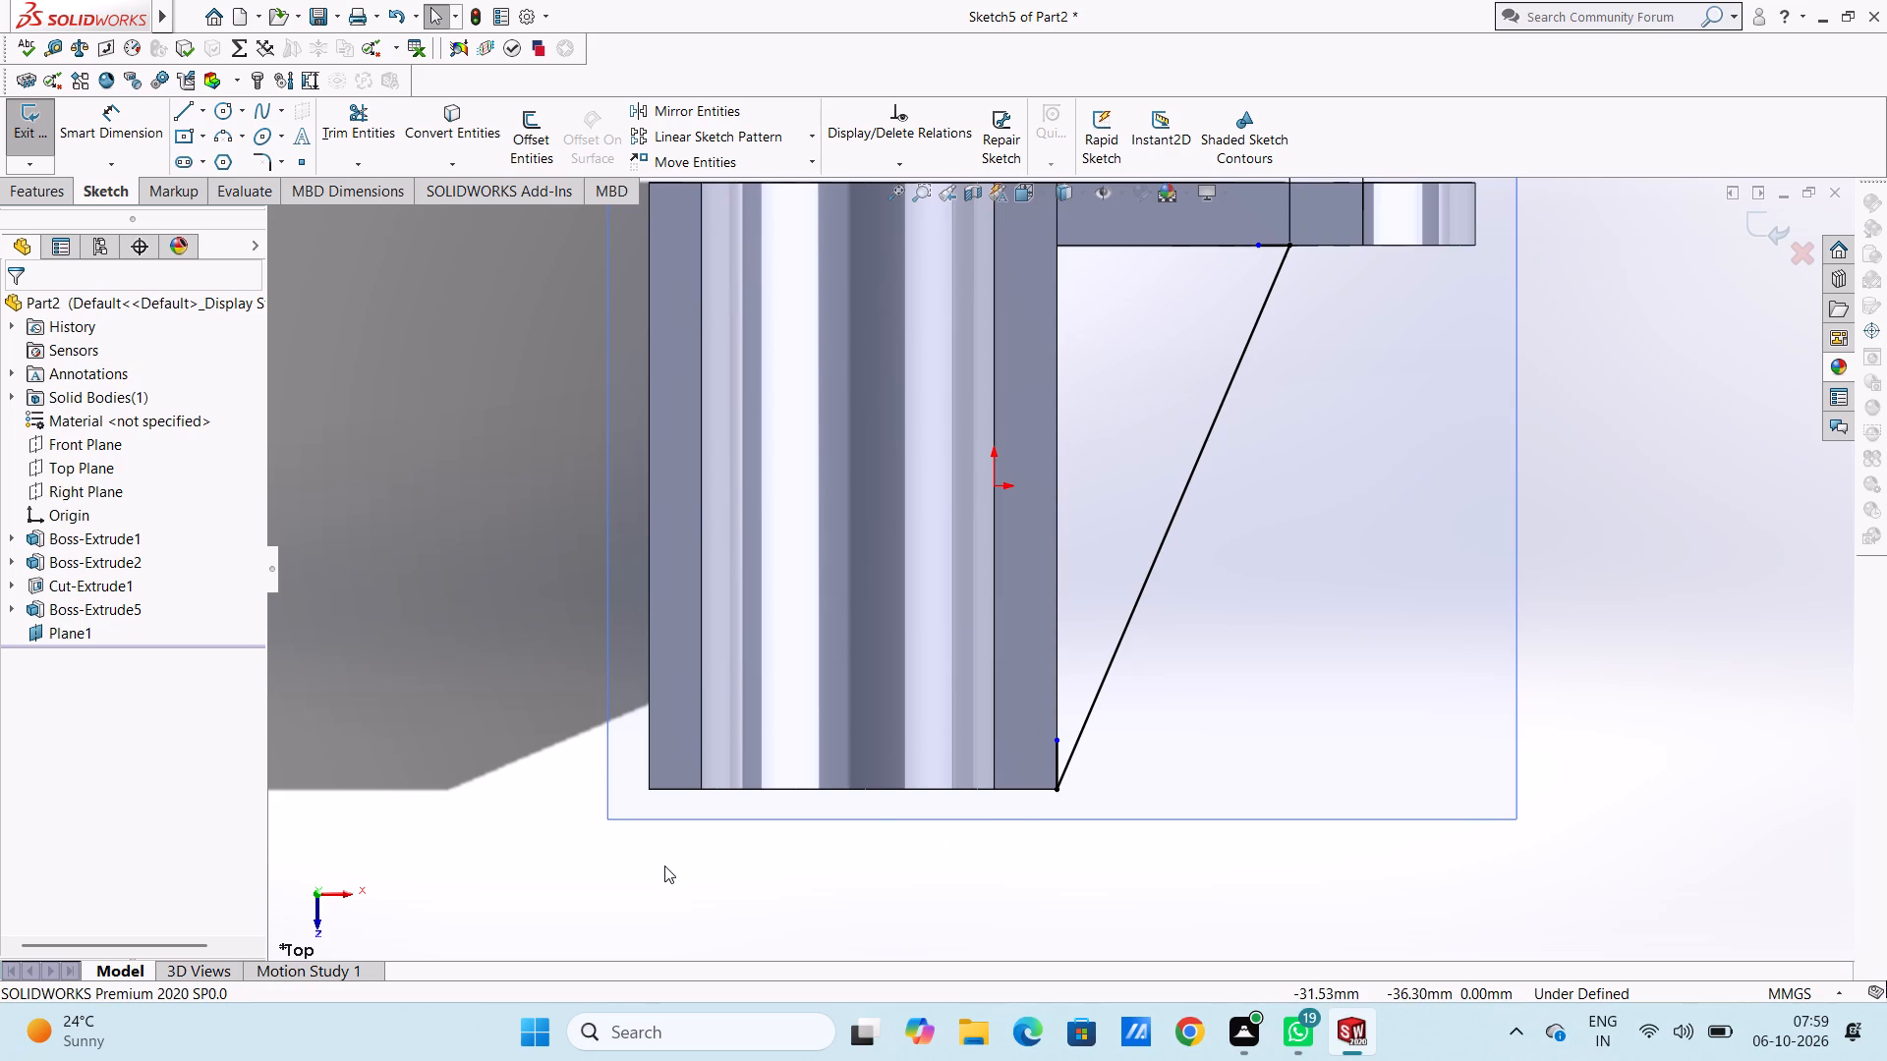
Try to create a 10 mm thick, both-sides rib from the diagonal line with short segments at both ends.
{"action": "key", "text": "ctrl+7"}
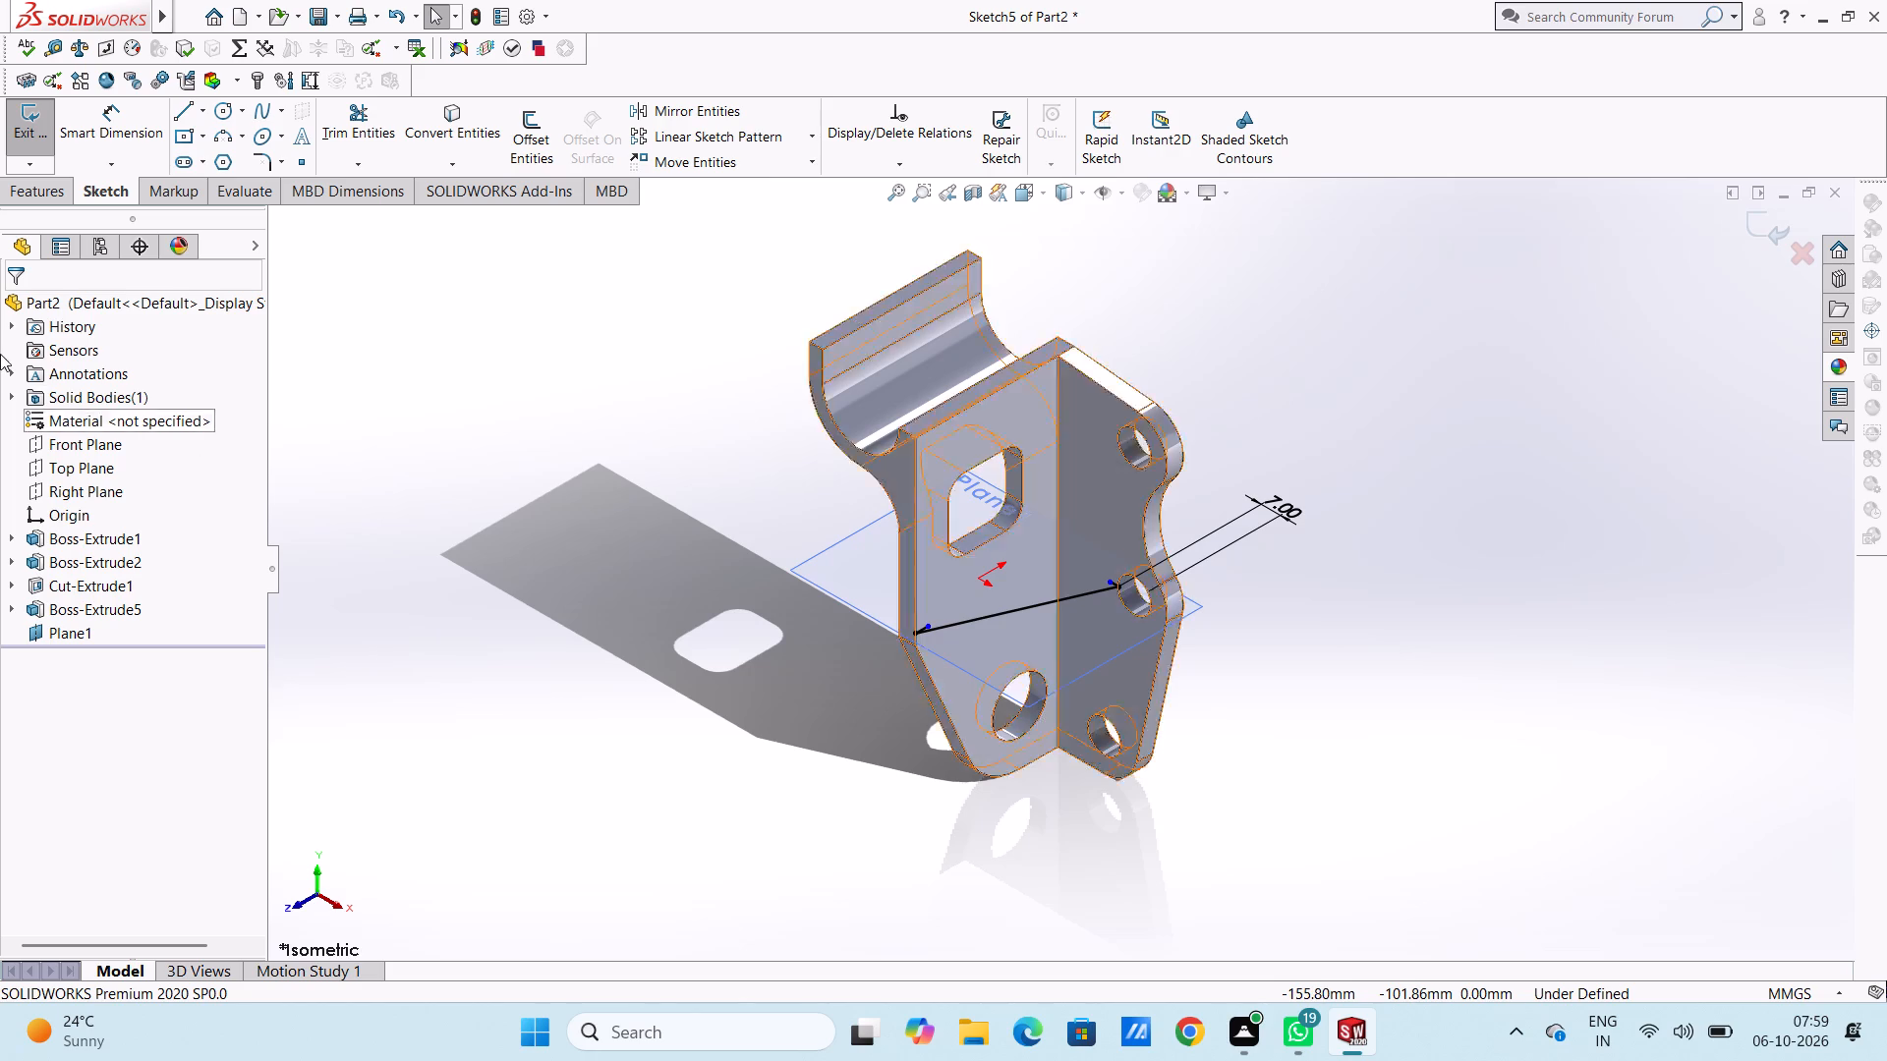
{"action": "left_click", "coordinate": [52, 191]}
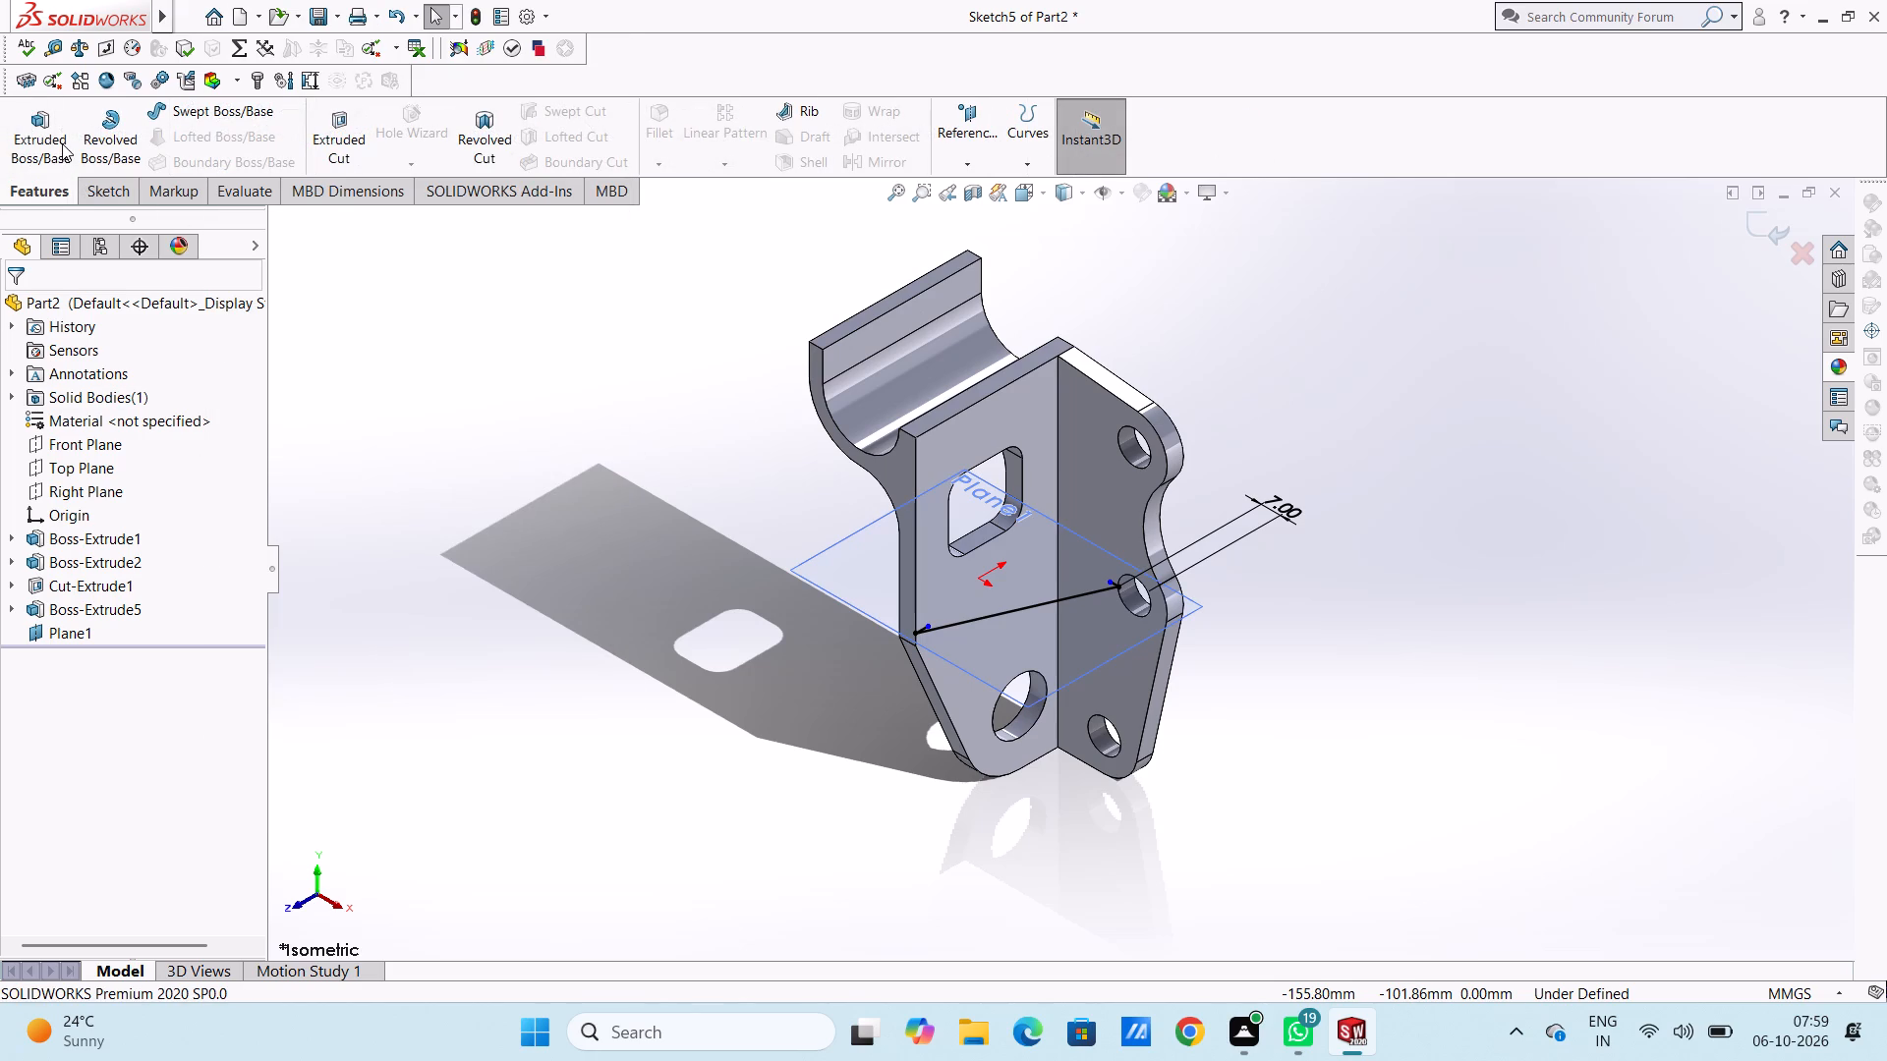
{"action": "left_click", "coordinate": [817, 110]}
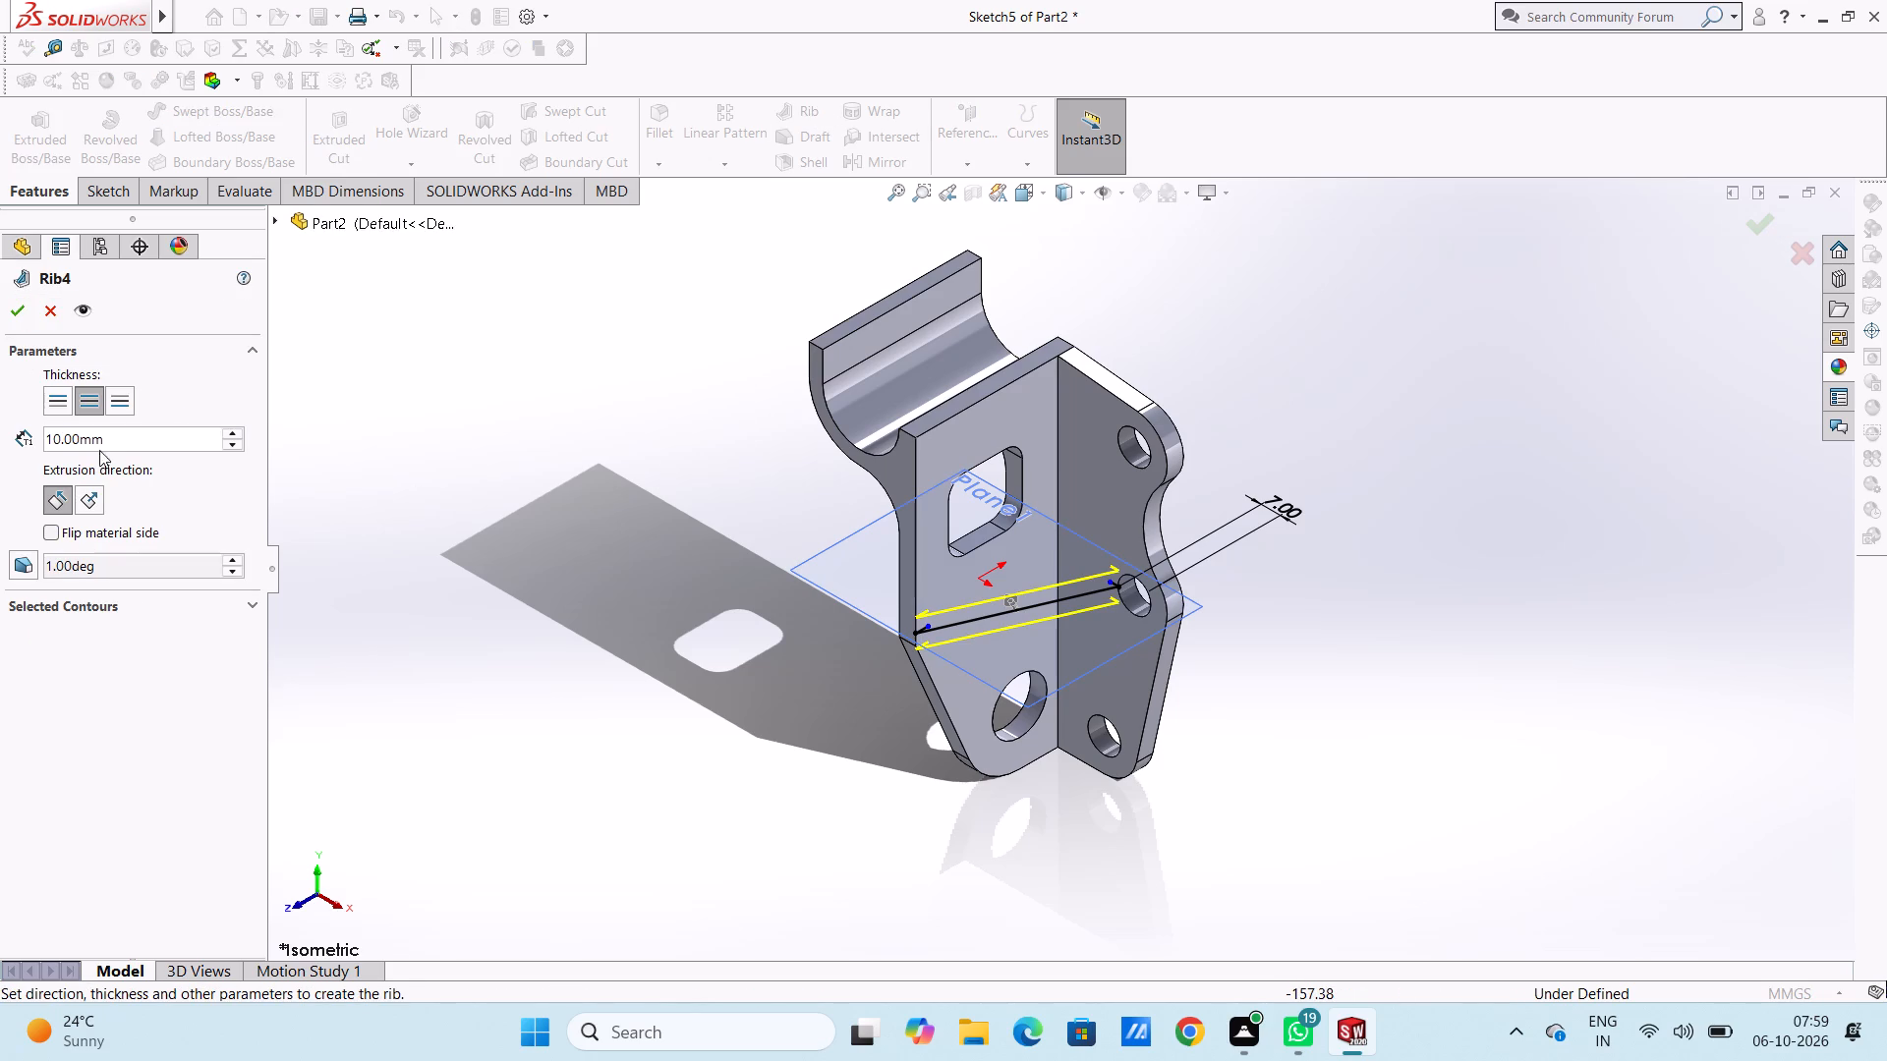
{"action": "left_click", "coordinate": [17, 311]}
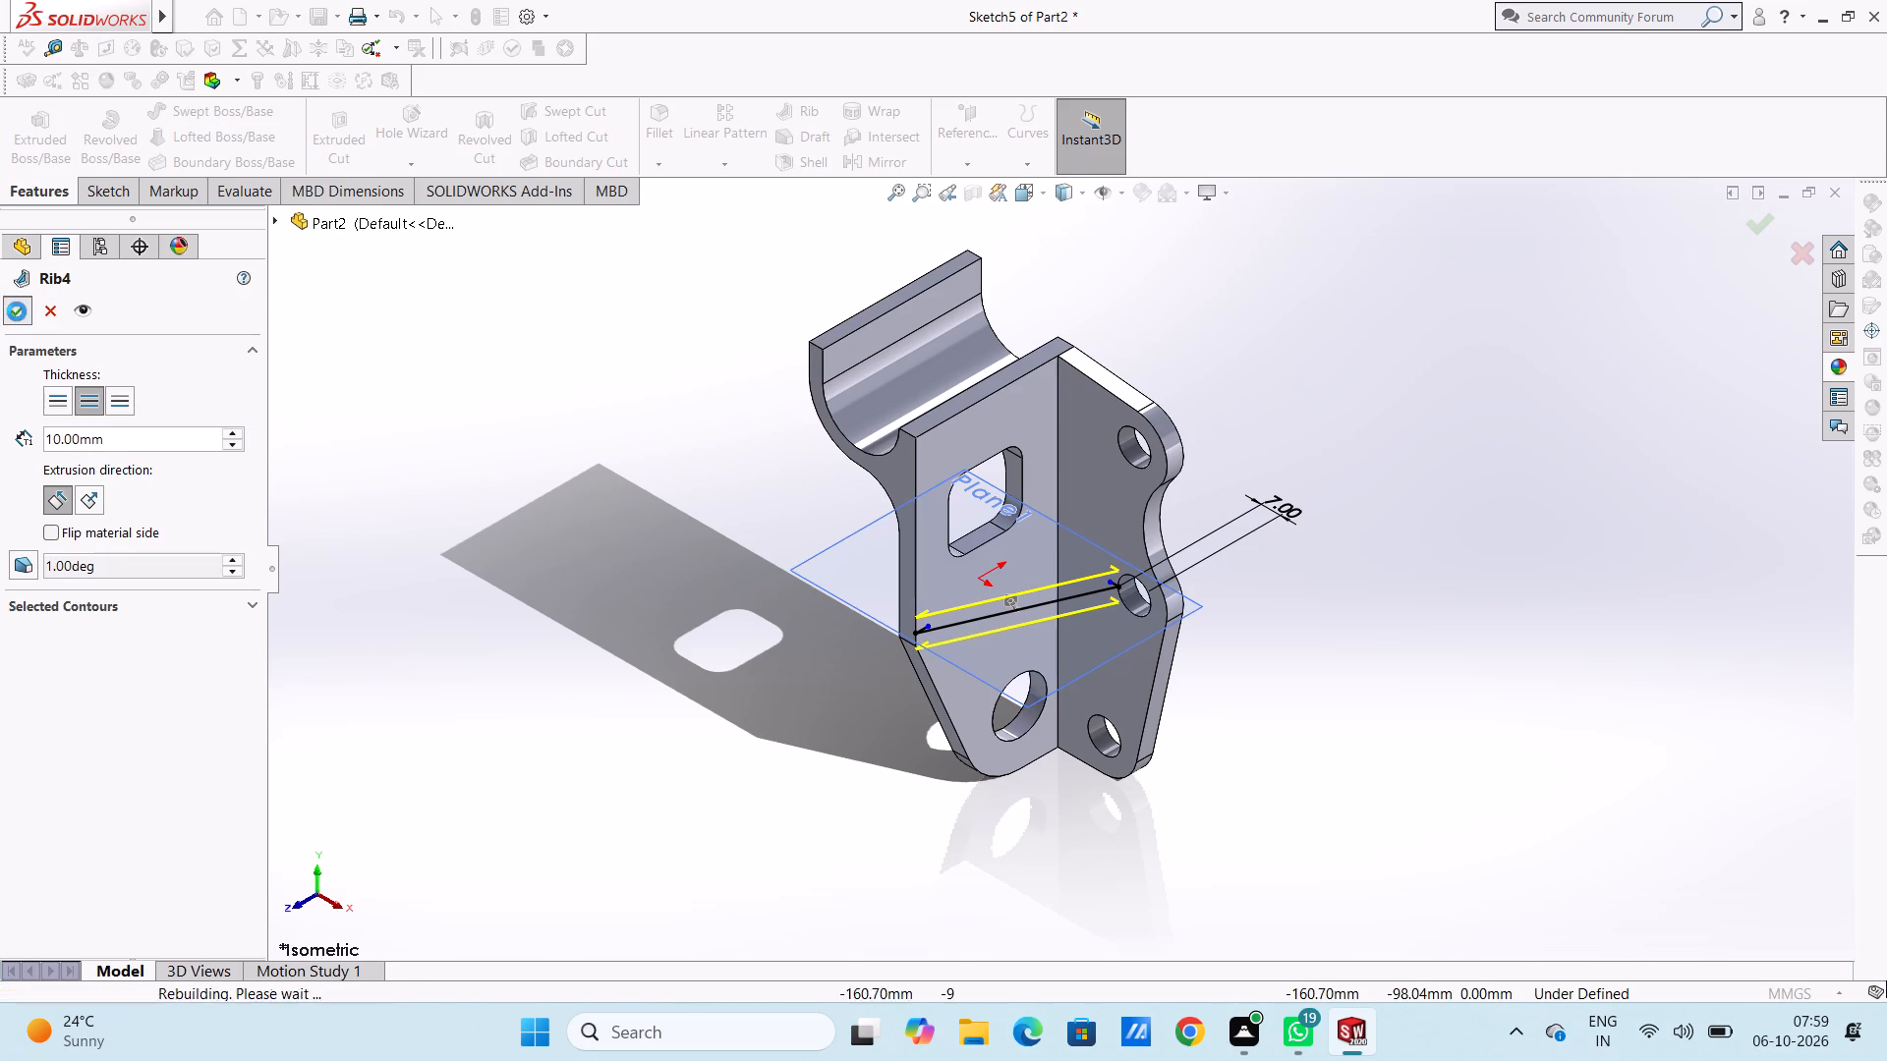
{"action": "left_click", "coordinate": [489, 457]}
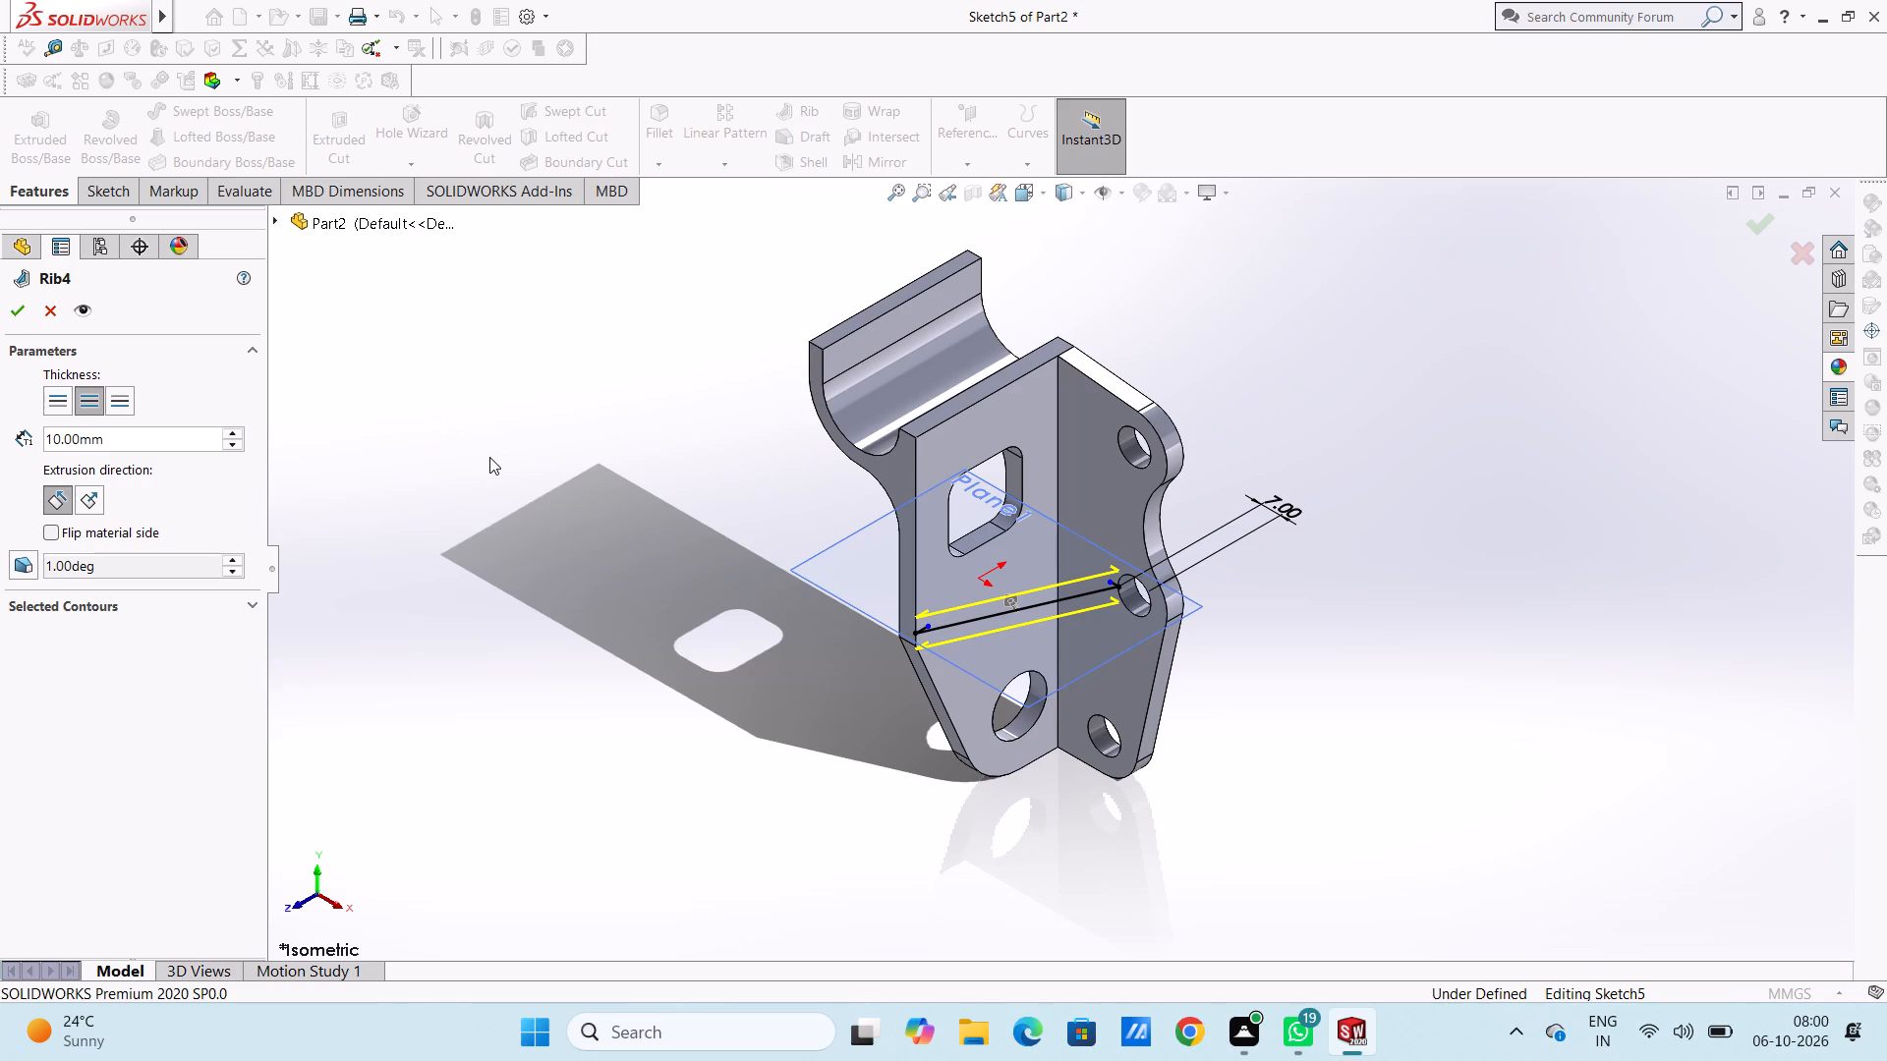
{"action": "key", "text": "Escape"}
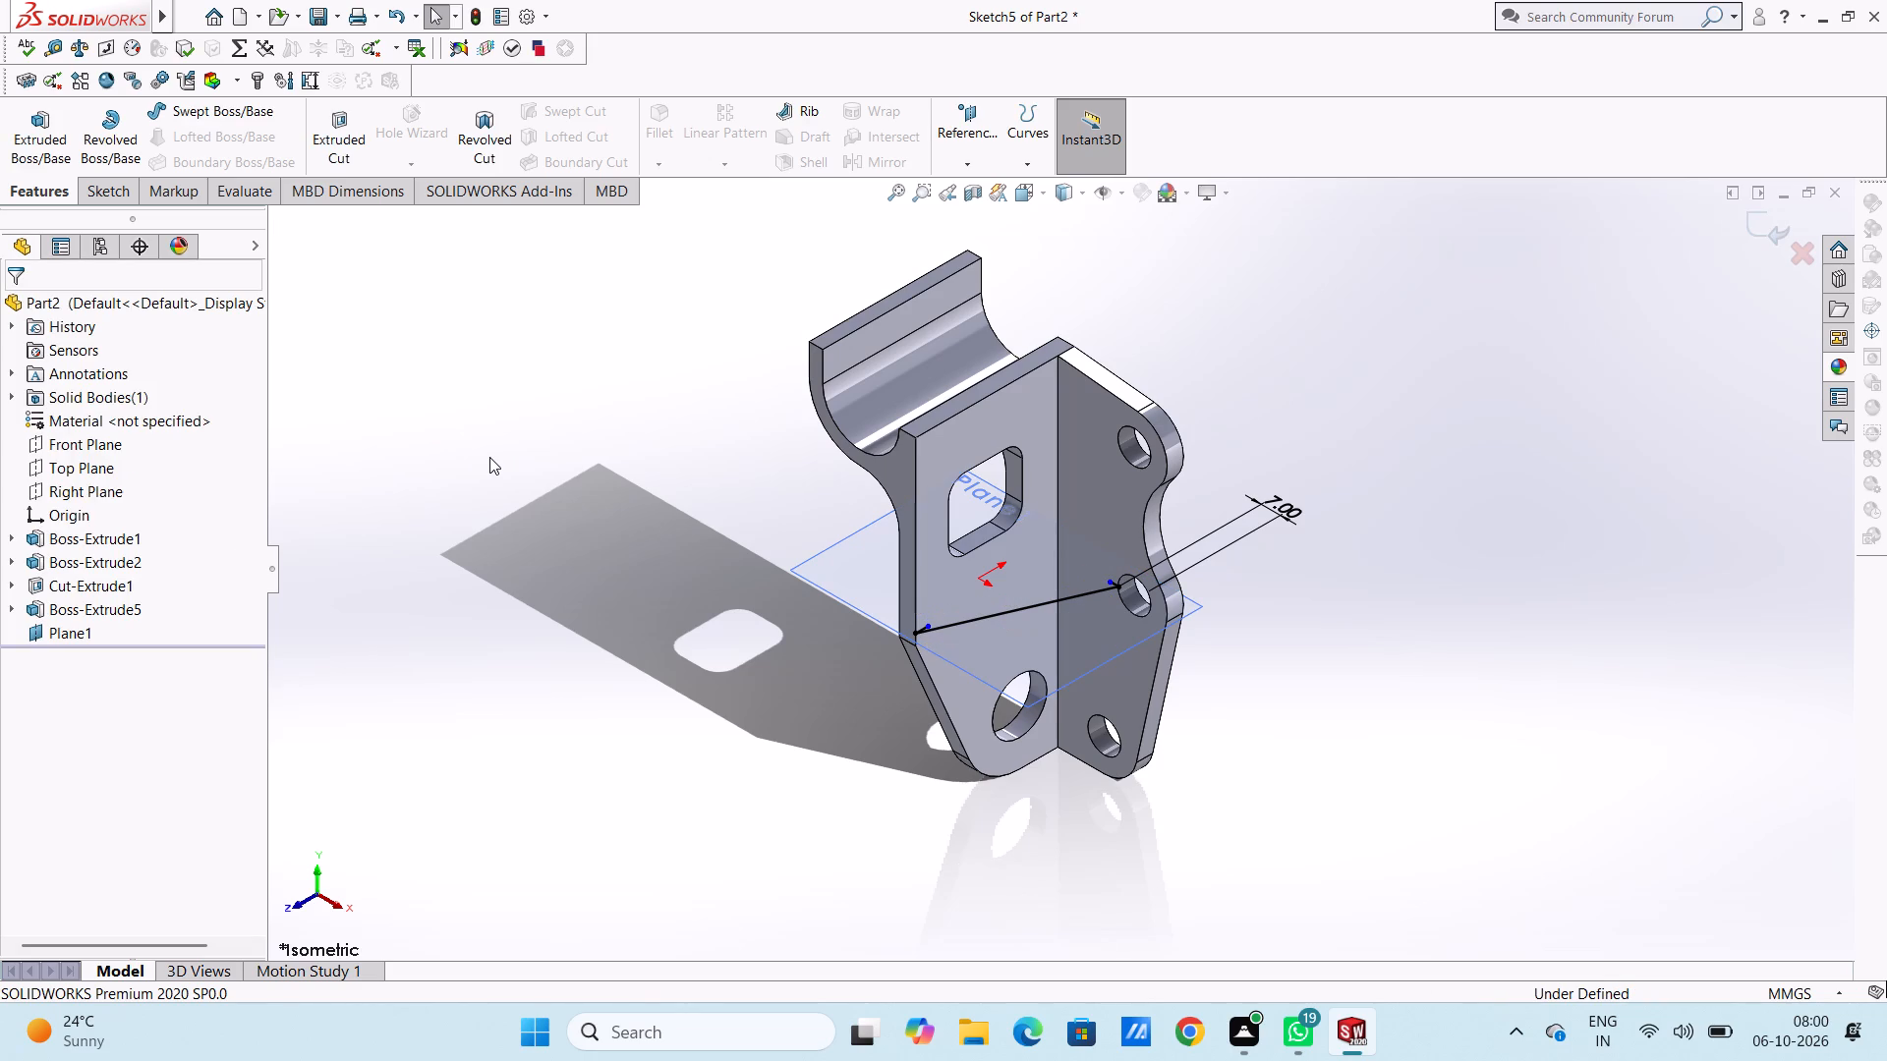
Close the diagonal into a triangle with a vertical line along the plate and a horizontal line about 22 mm long along the flange.
{"action": "key", "text": "ctrl+5"}
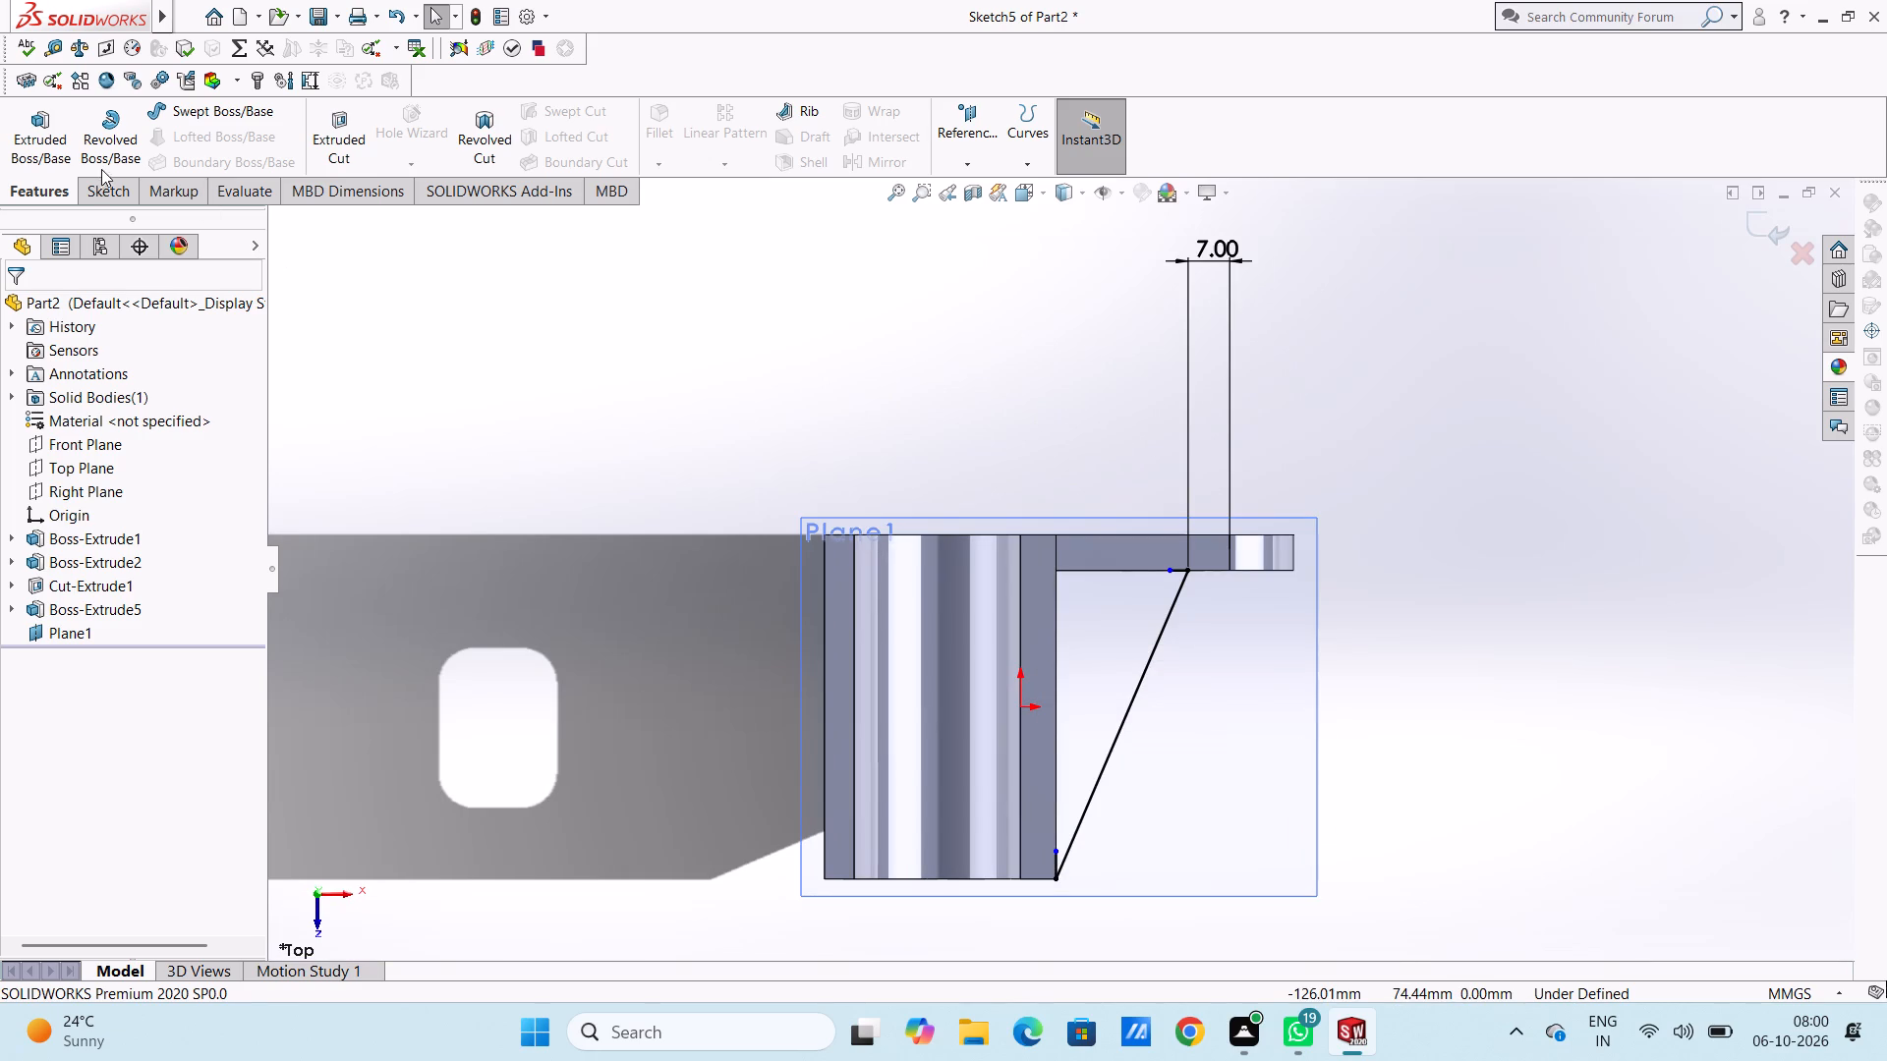
{"action": "left_click", "coordinate": [113, 195]}
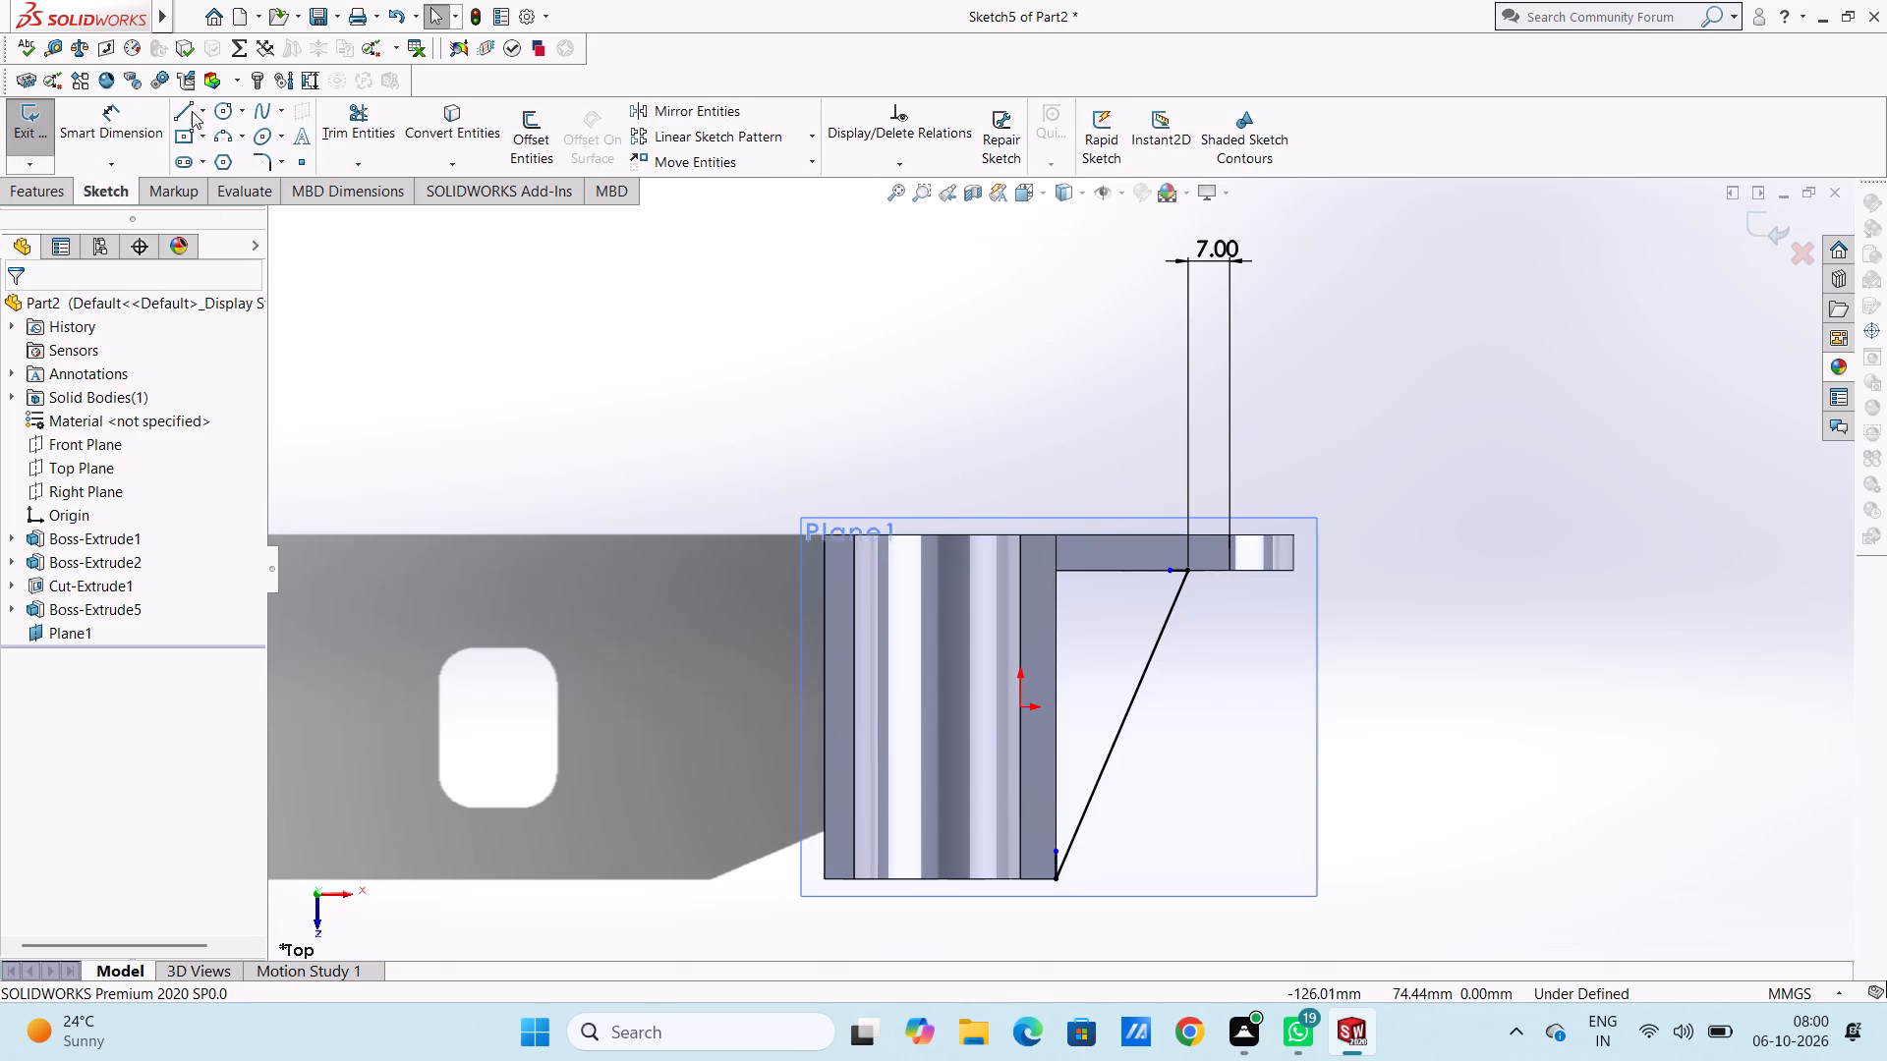
{"action": "left_click", "coordinate": [192, 109]}
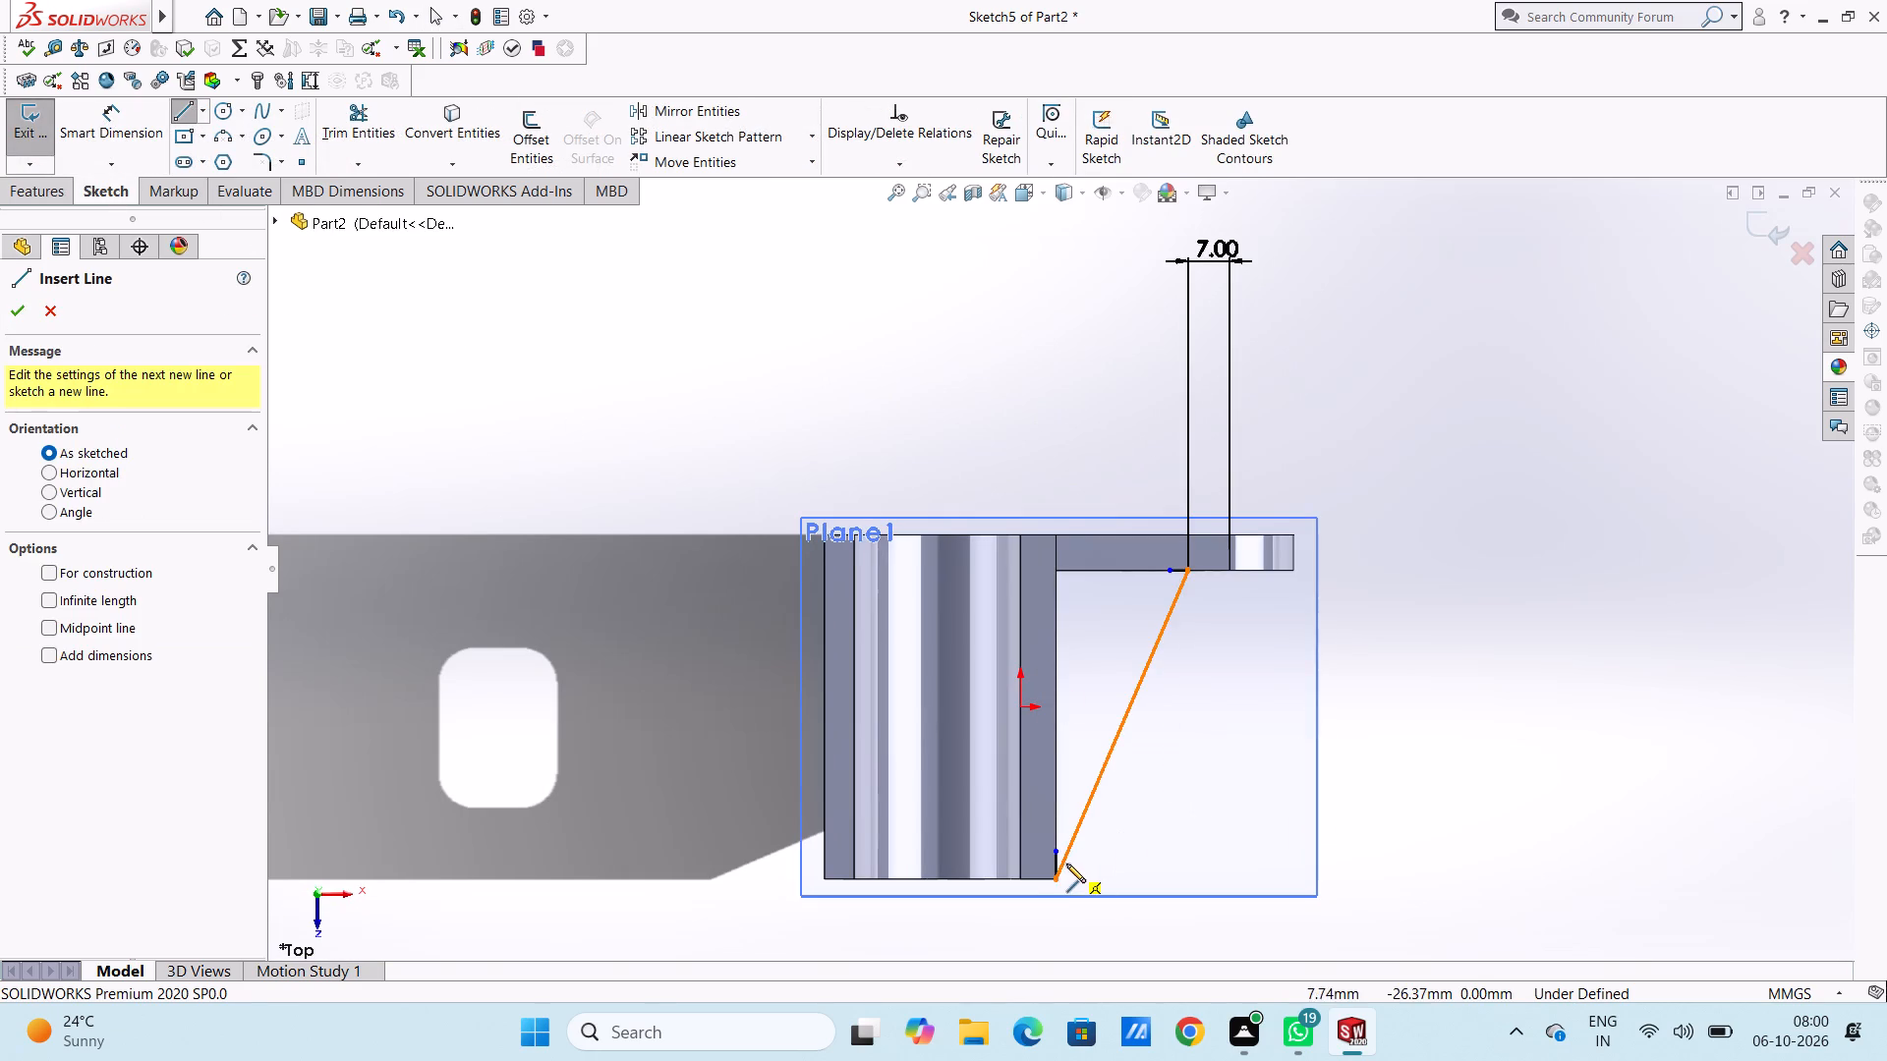
{"action": "left_click", "coordinate": [1058, 878]}
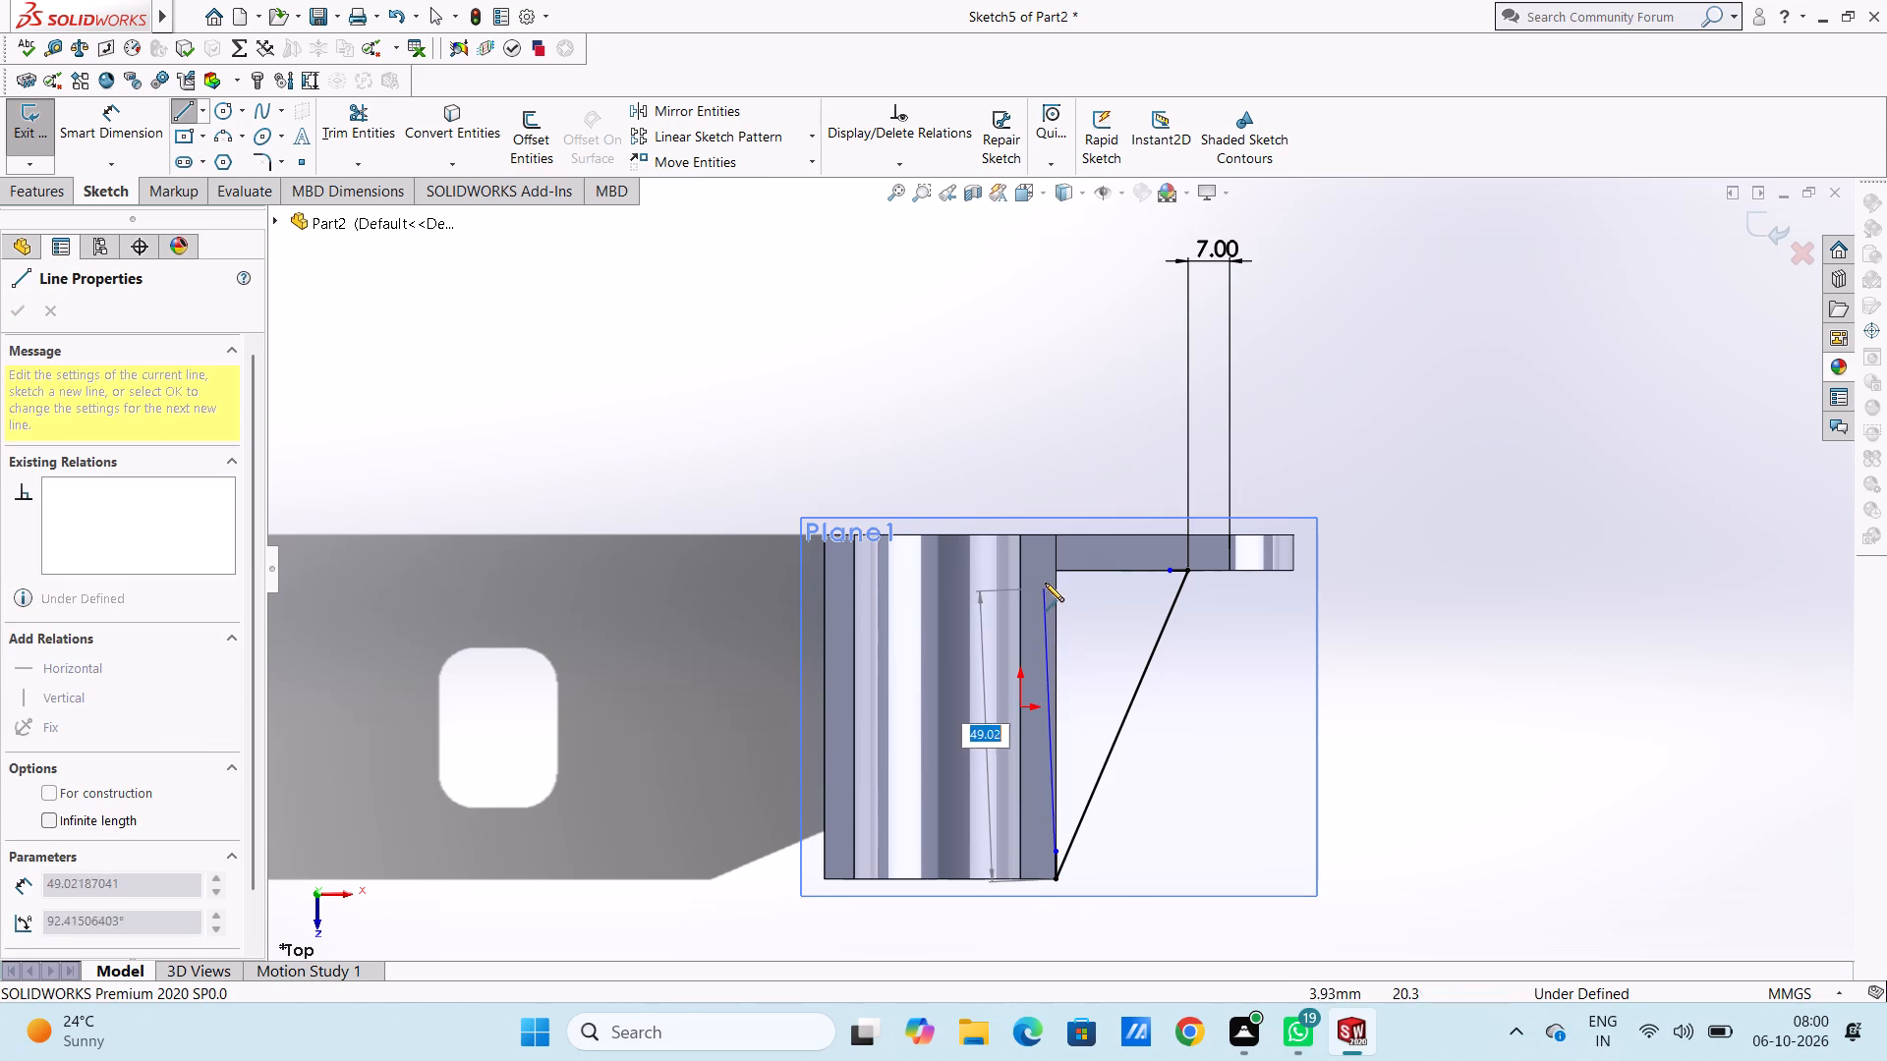
{"action": "left_click", "coordinate": [1055, 569]}
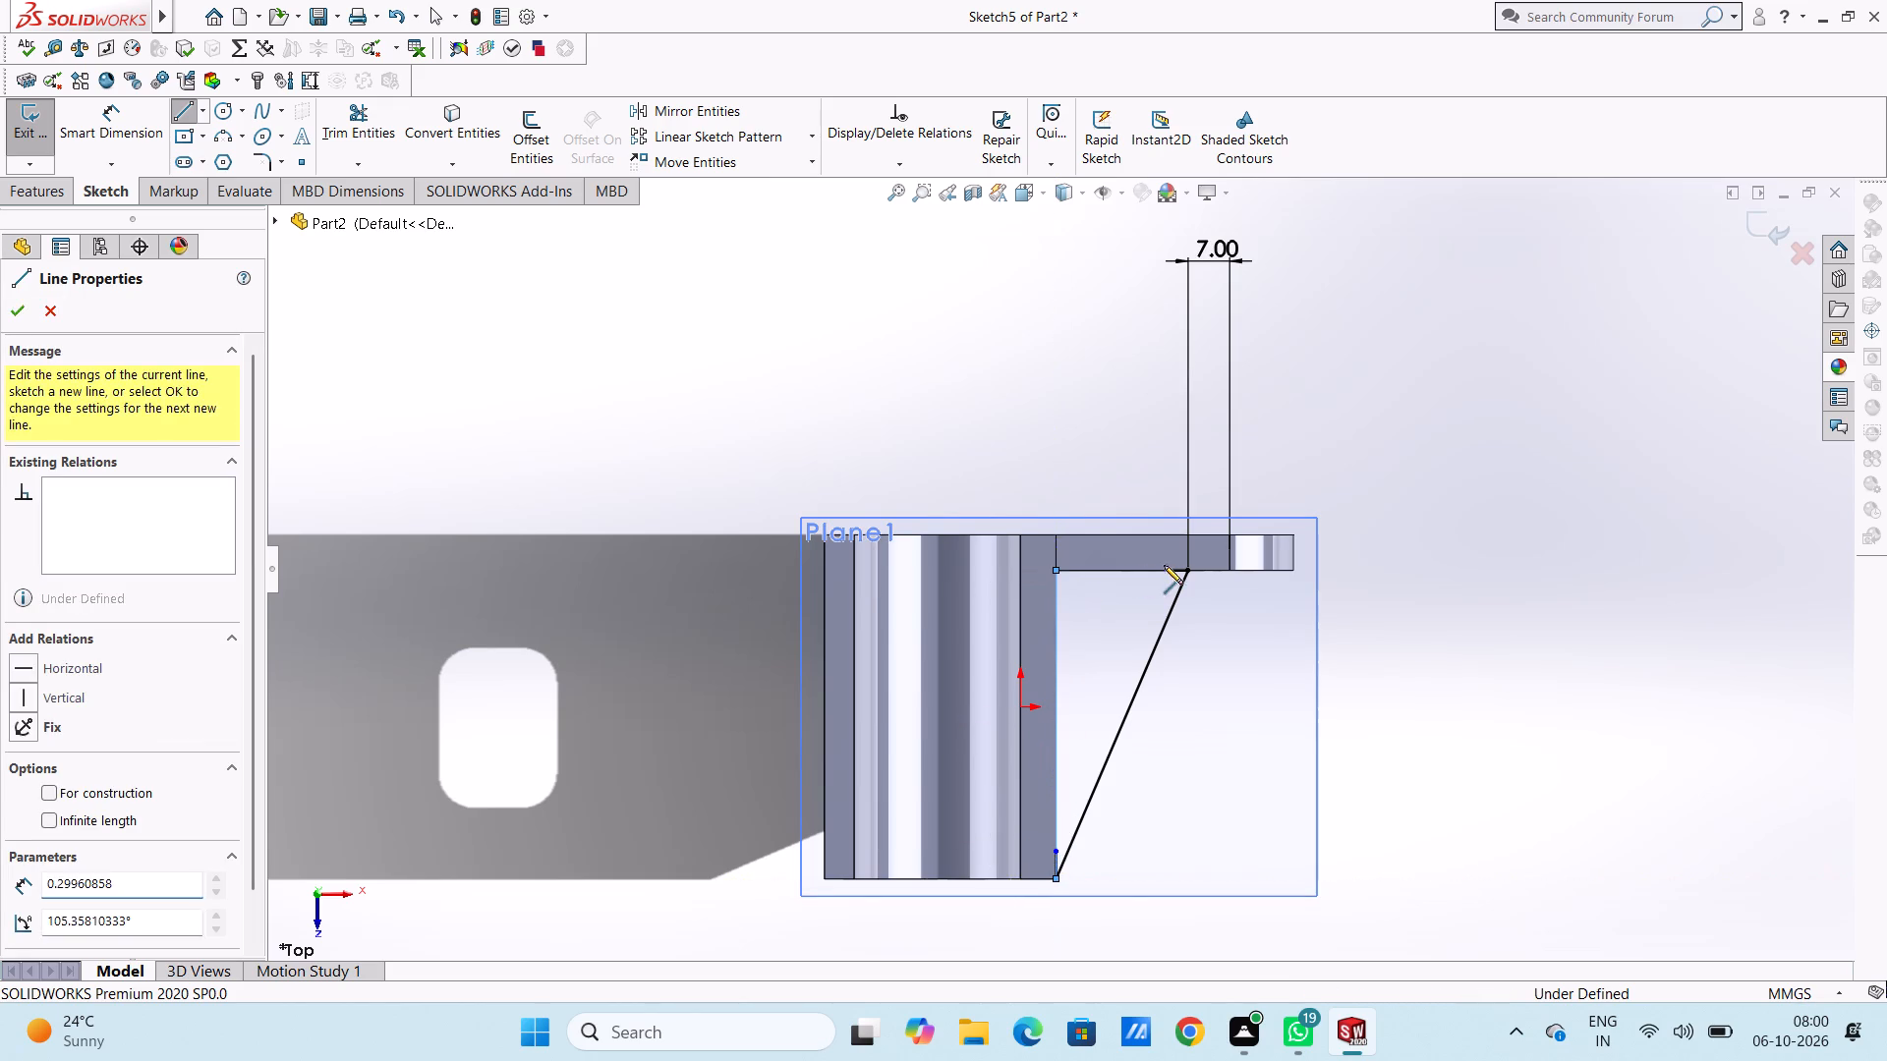
{"action": "left_click", "coordinate": [1192, 574]}
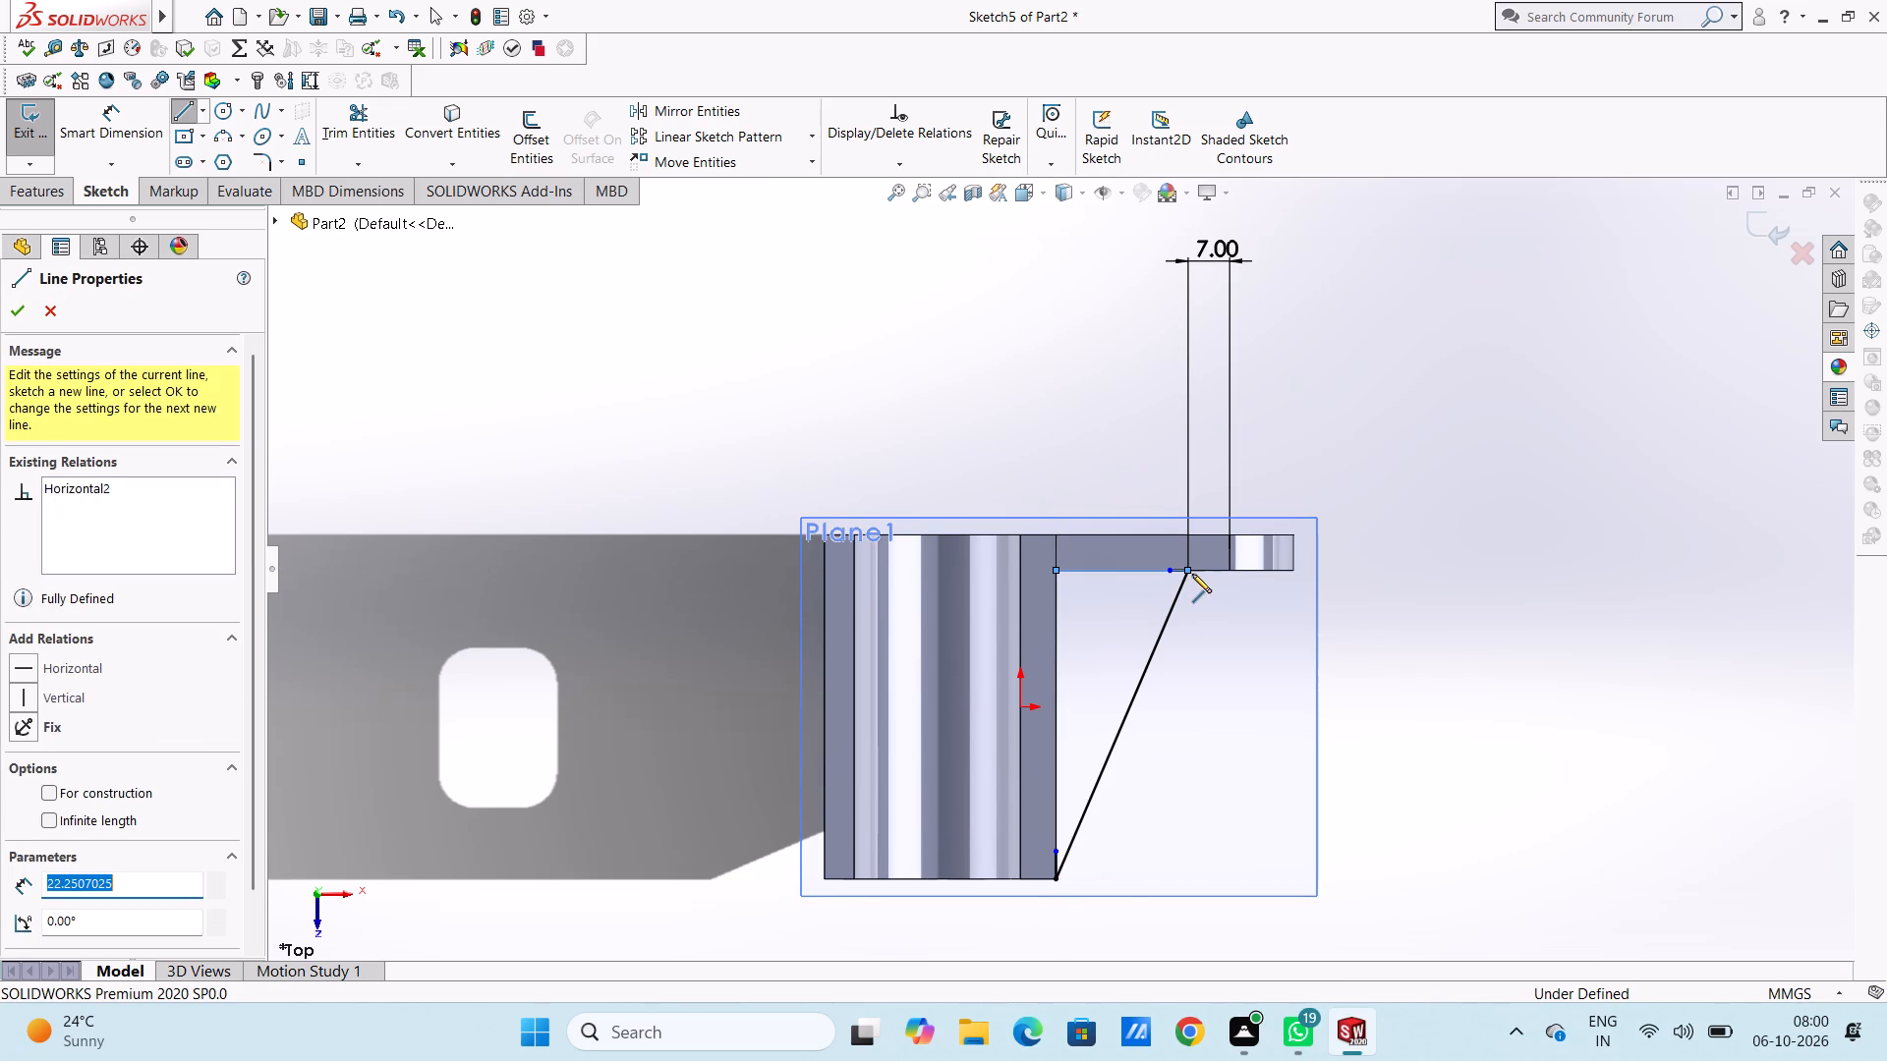
{"action": "key", "text": "Escape"}
{"action": "key", "text": "Escape"}
{"action": "key", "text": "Escape"}
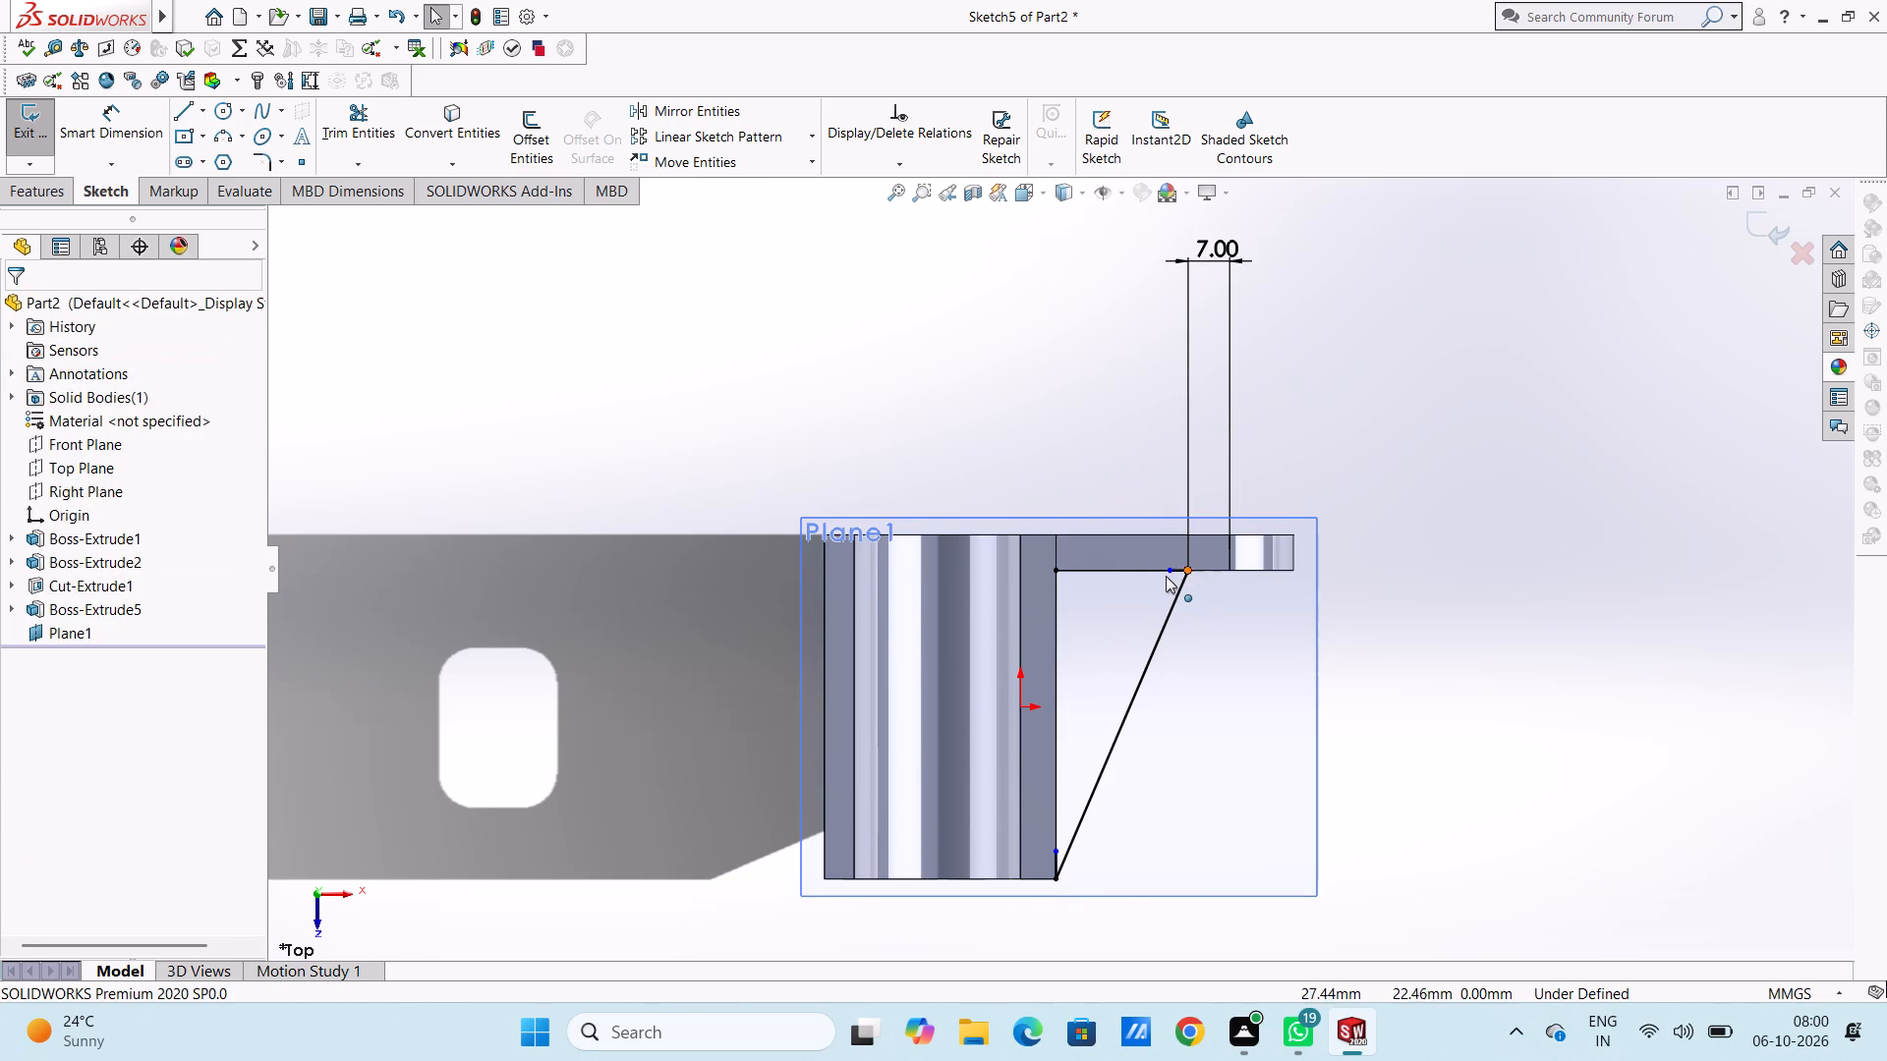
Delete the two short leftover segments at the diagonal's flange and plate endpoints.
{"action": "left_click", "coordinate": [1178, 571]}
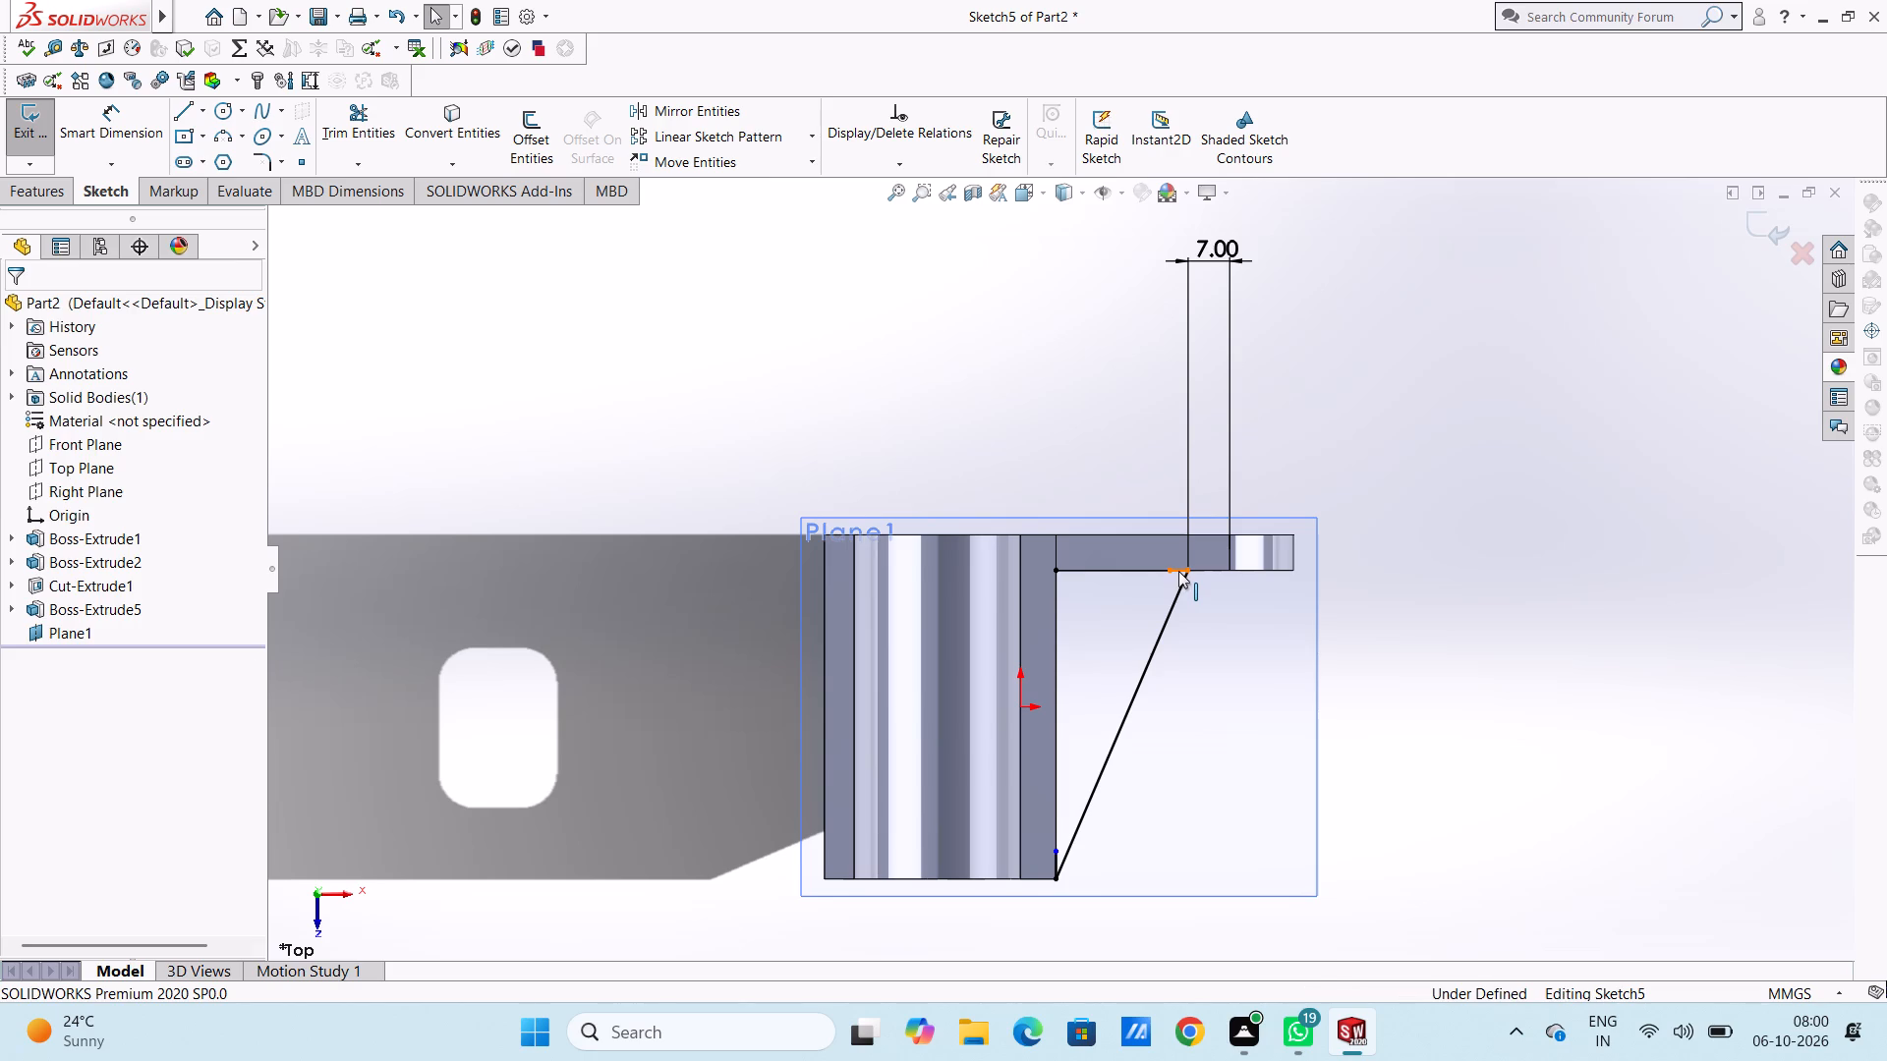
{"action": "left_click", "coordinate": [1057, 862], "text": "ctrl"}
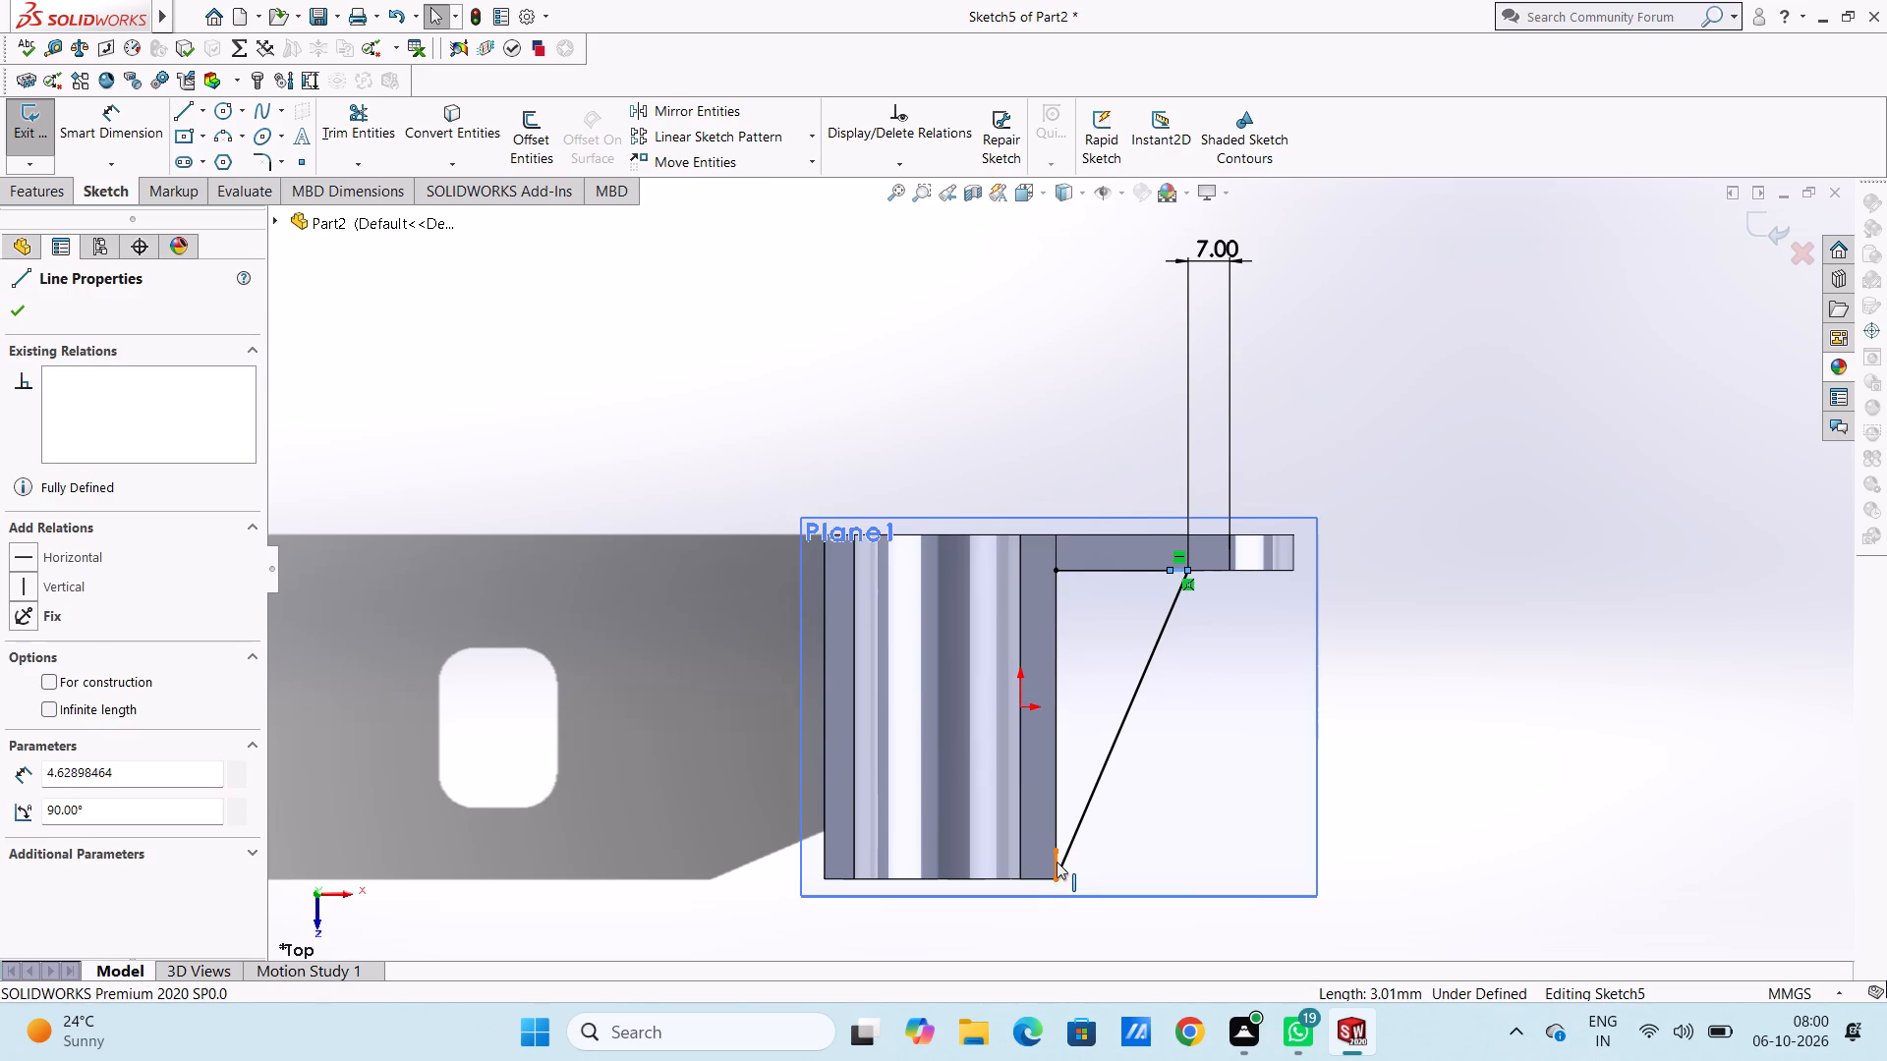
{"action": "key", "text": "Delete"}
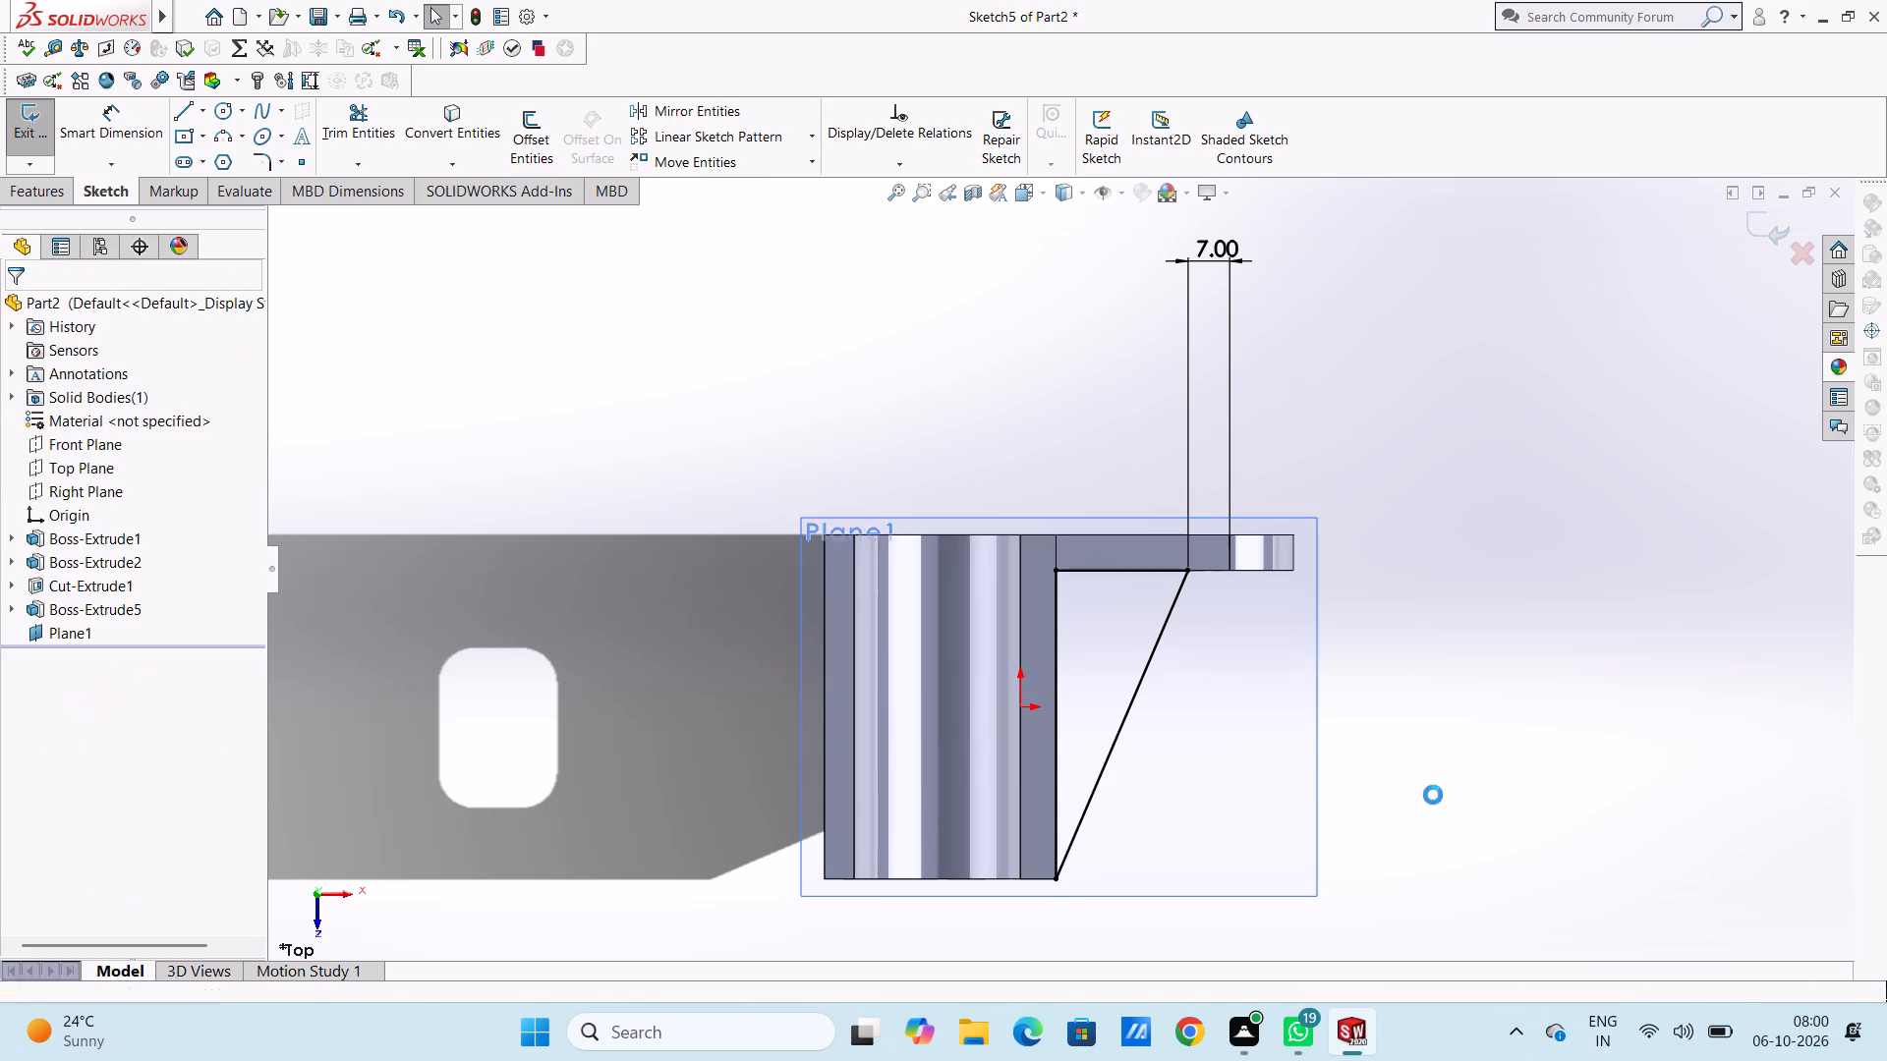
Extrude the closed triangular profile as a merged Mid Plane boss 10 mm thick to form the bracing rib.
{"action": "middle_click_drag", "start_coordinate": [1433, 795], "coordinate": [1400, 509]}
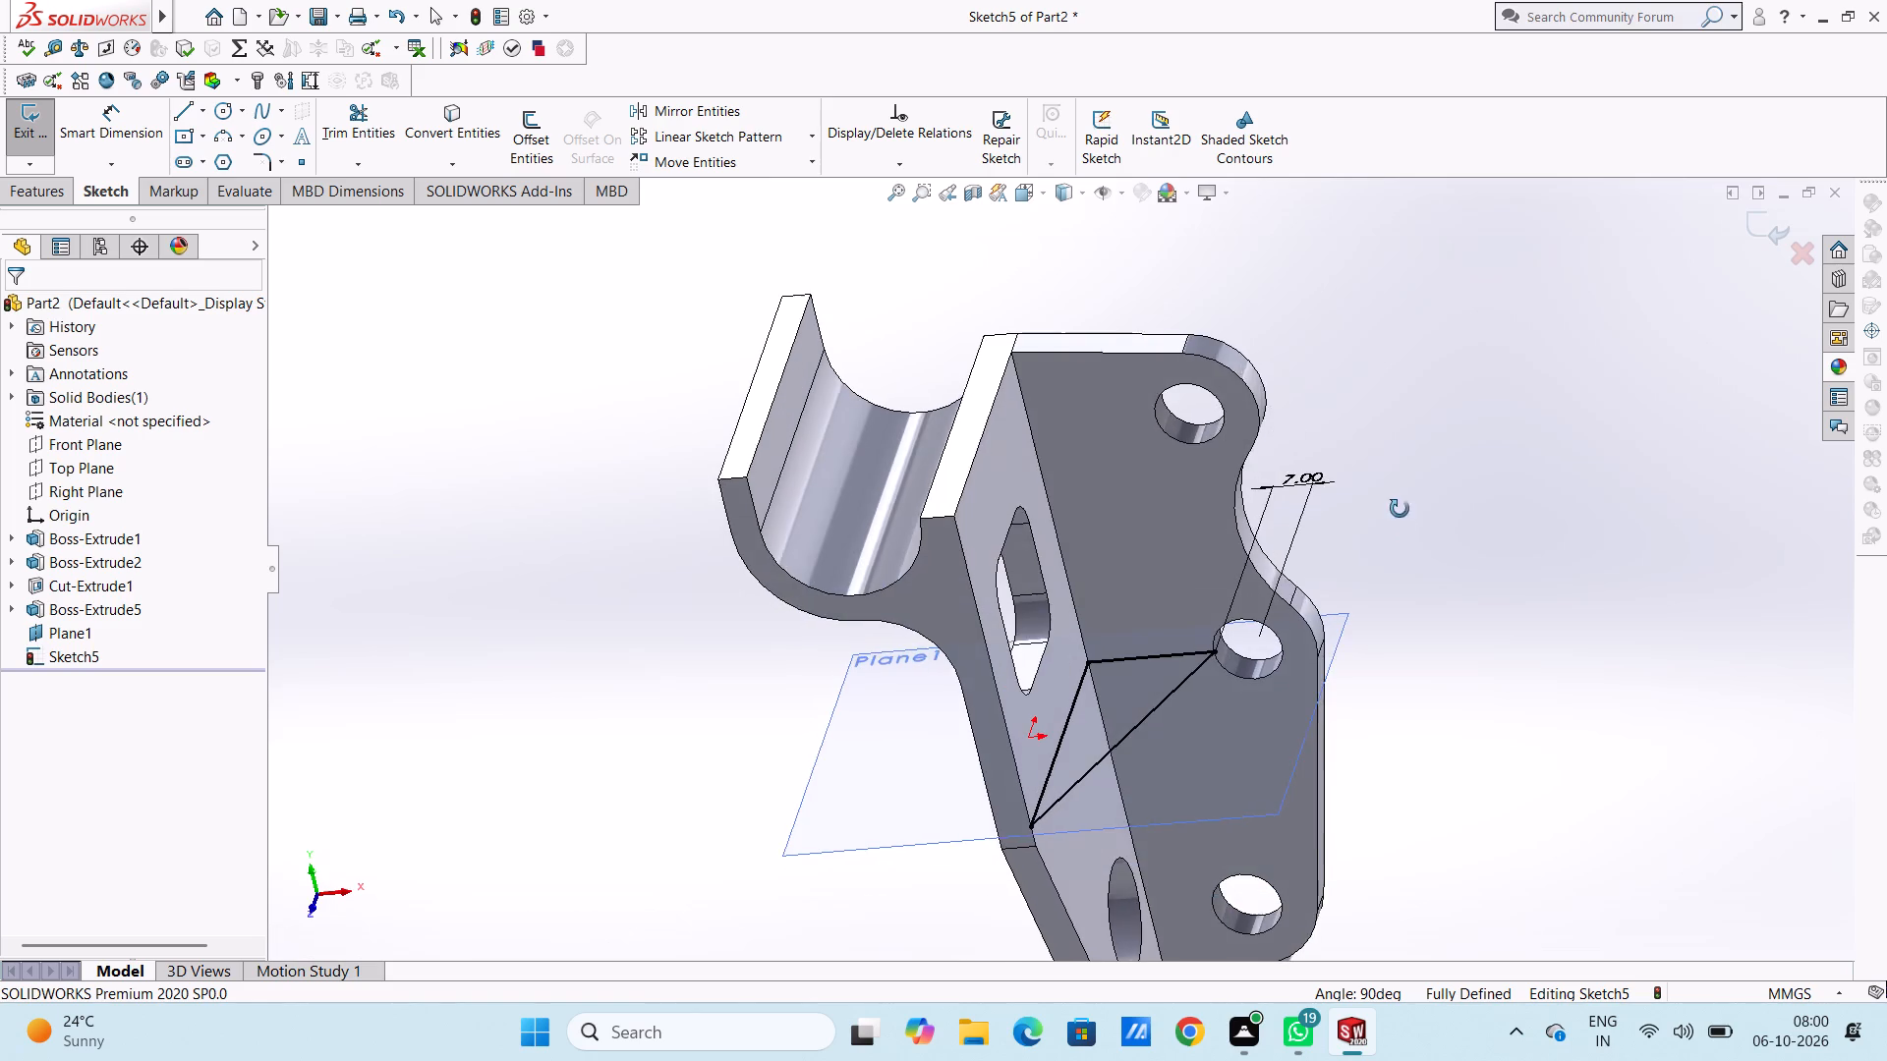
{"action": "middle_click_drag", "start_coordinate": [1400, 509], "coordinate": [1401, 509]}
{"action": "middle_click_drag", "start_coordinate": [1473, 723], "coordinate": [1438, 642]}
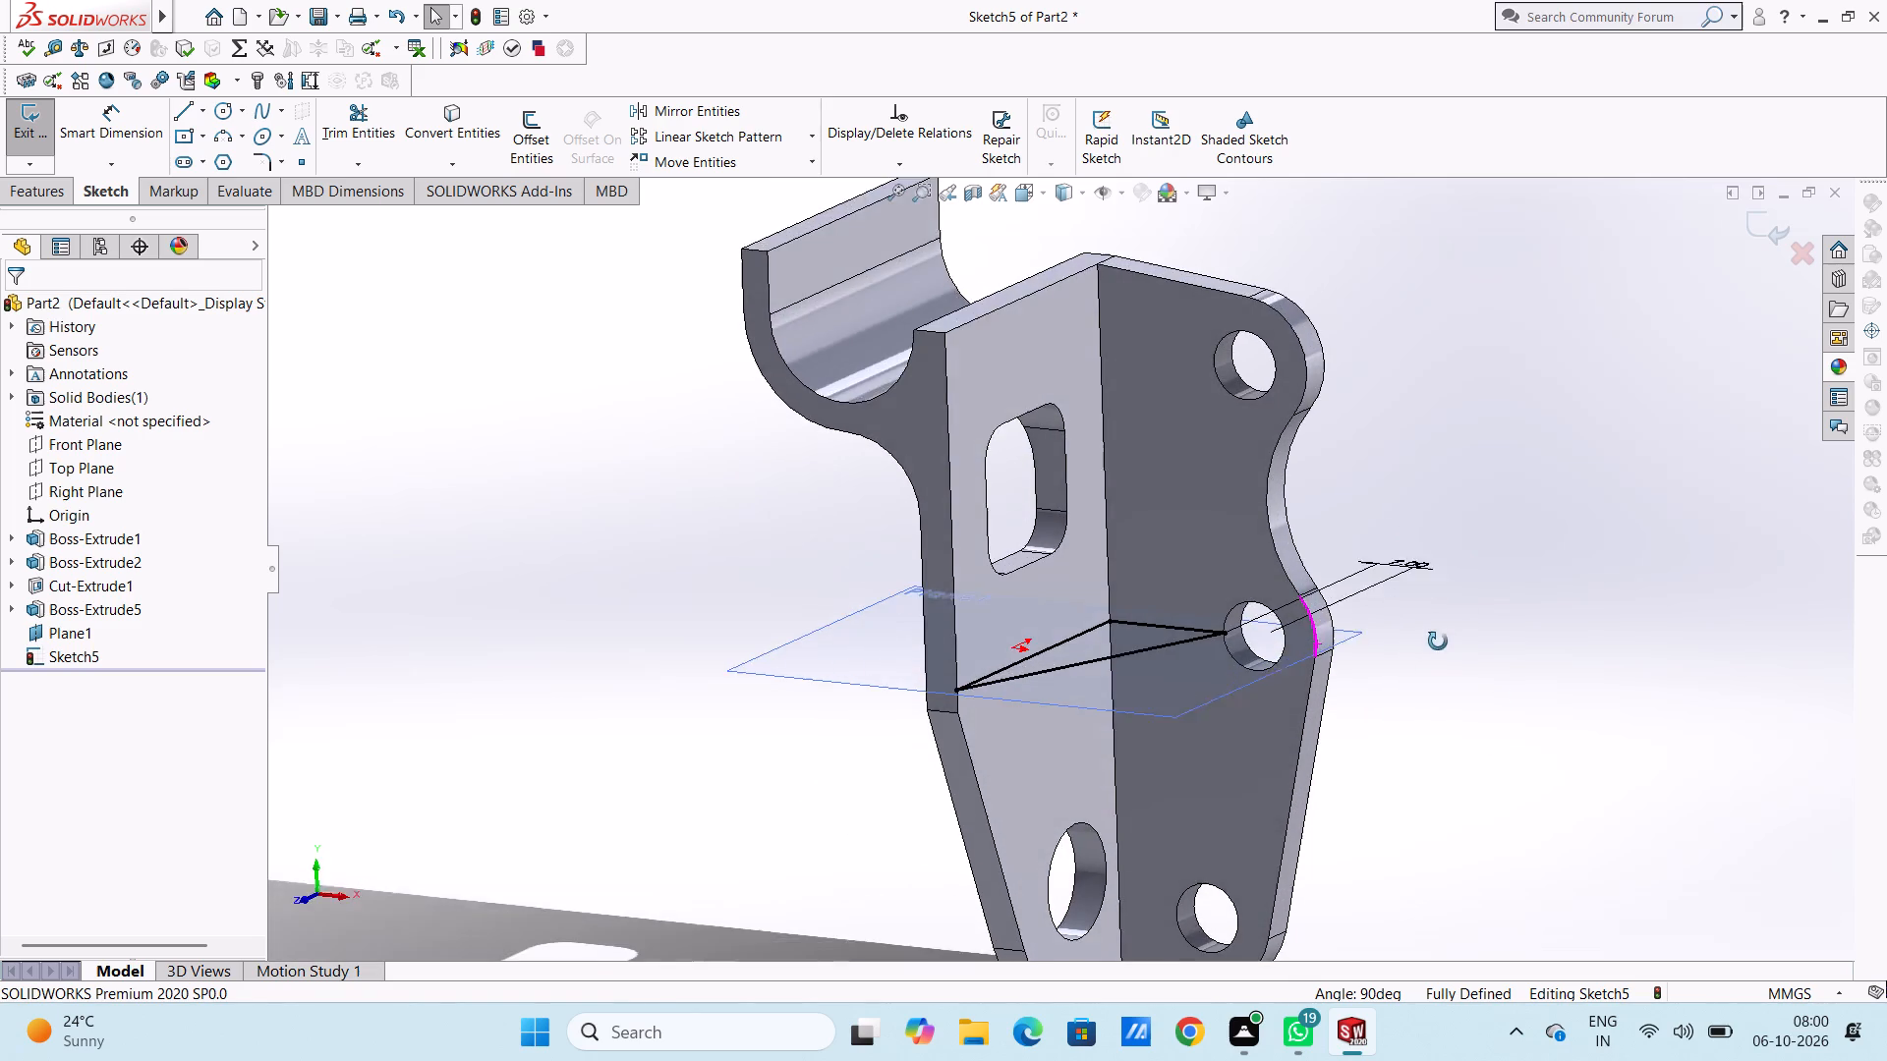
{"action": "middle_click_drag", "start_coordinate": [1438, 642], "coordinate": [1470, 692]}
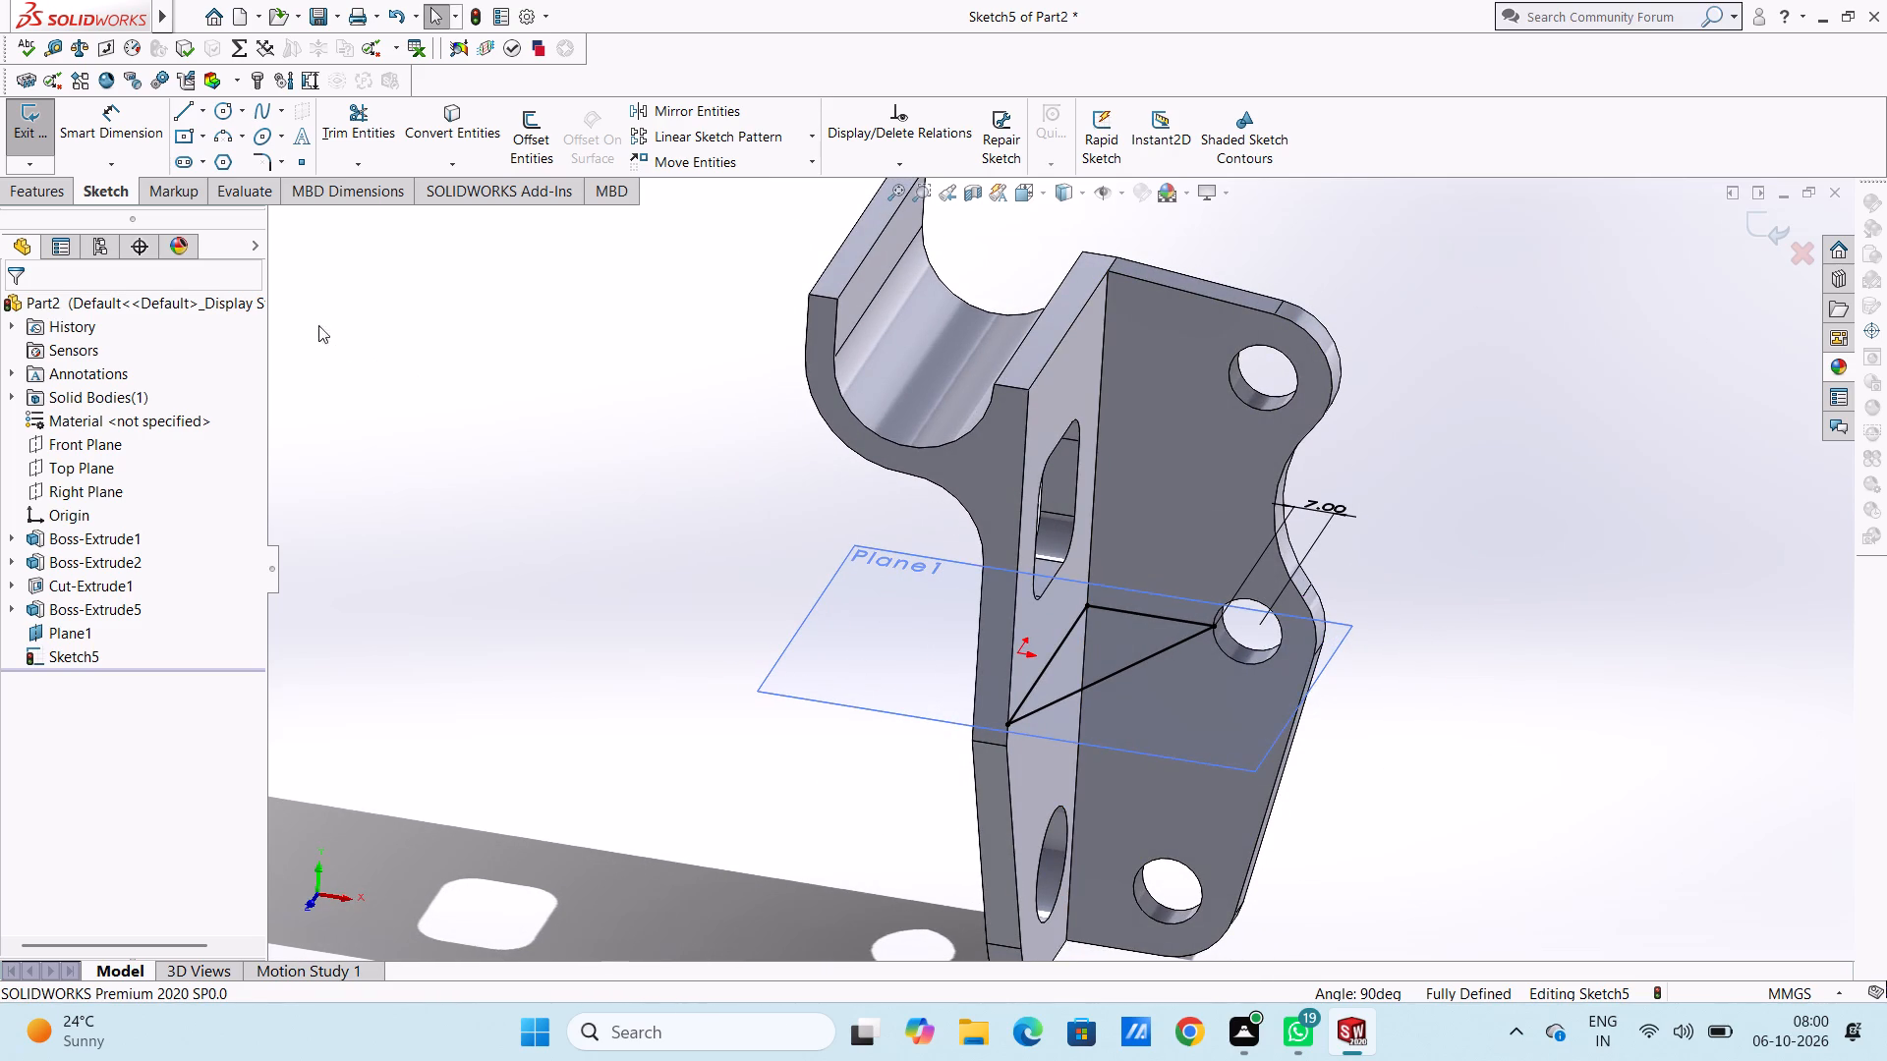
{"action": "left_click", "coordinate": [53, 192]}
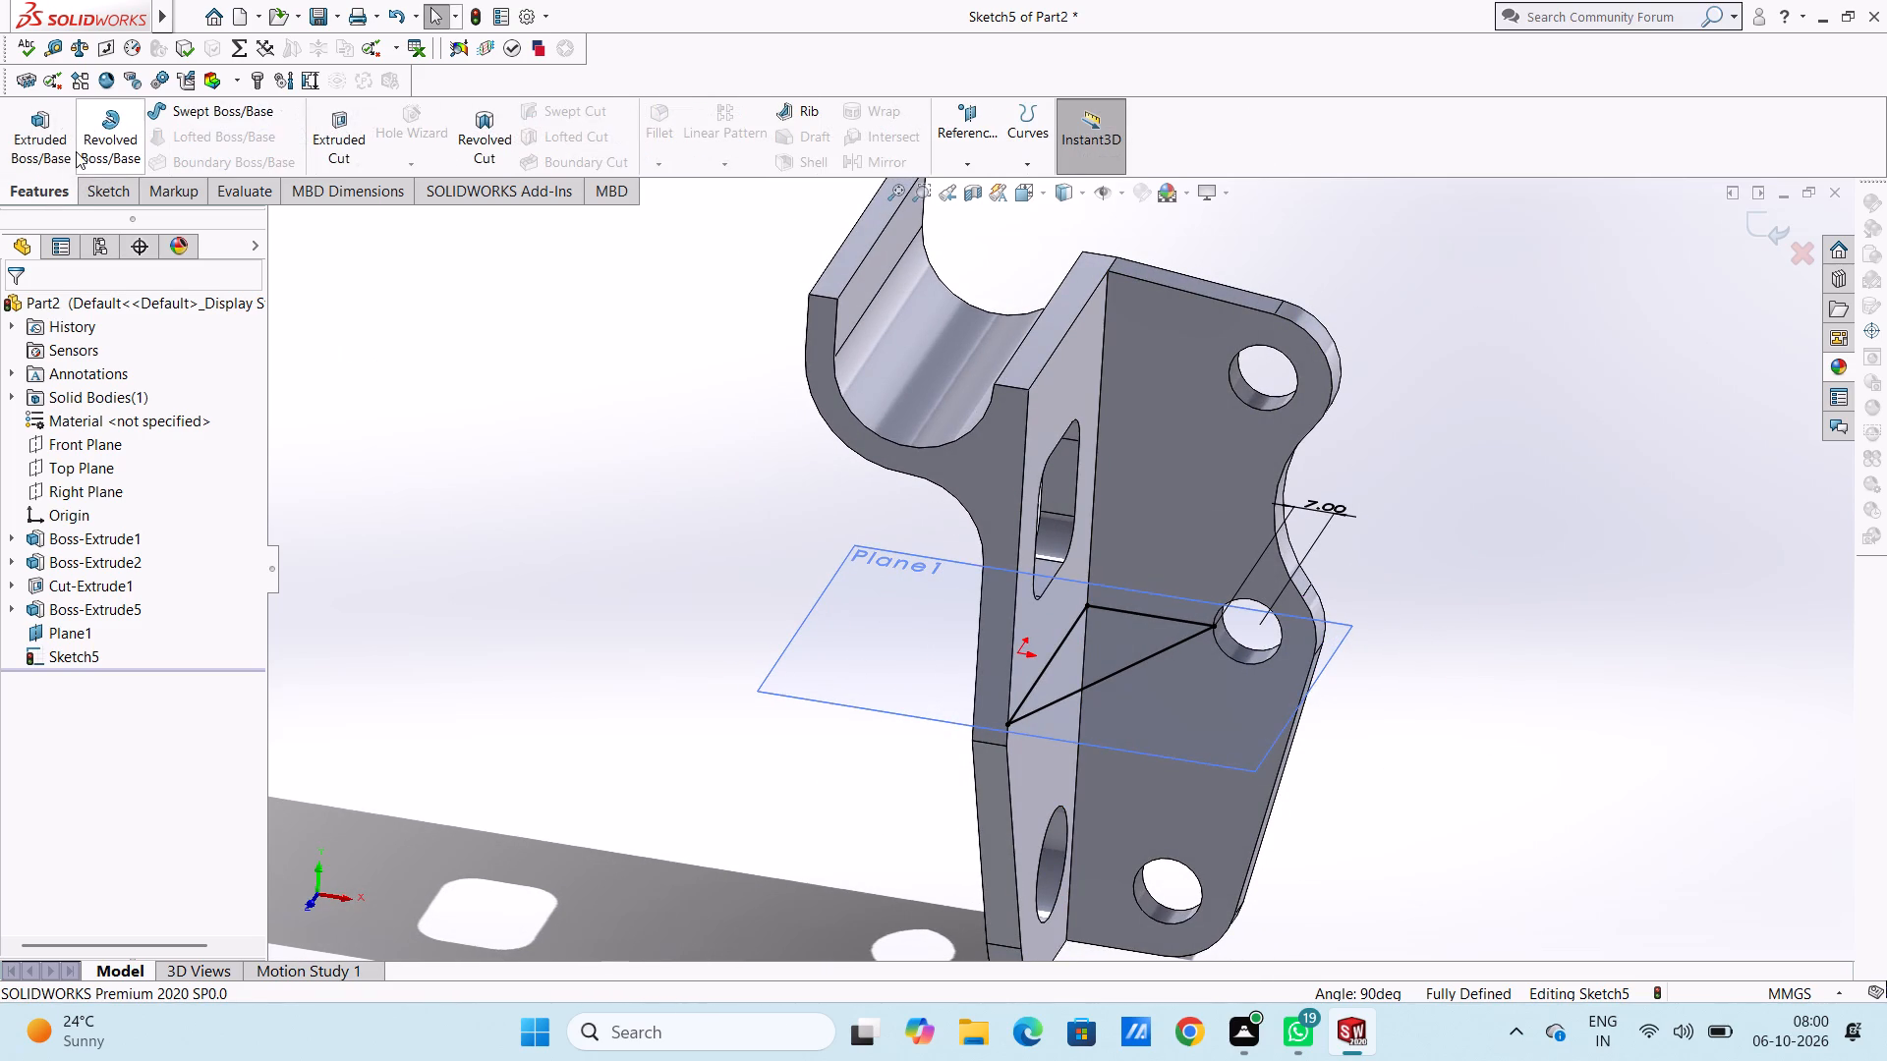
{"action": "left_click", "coordinate": [48, 146]}
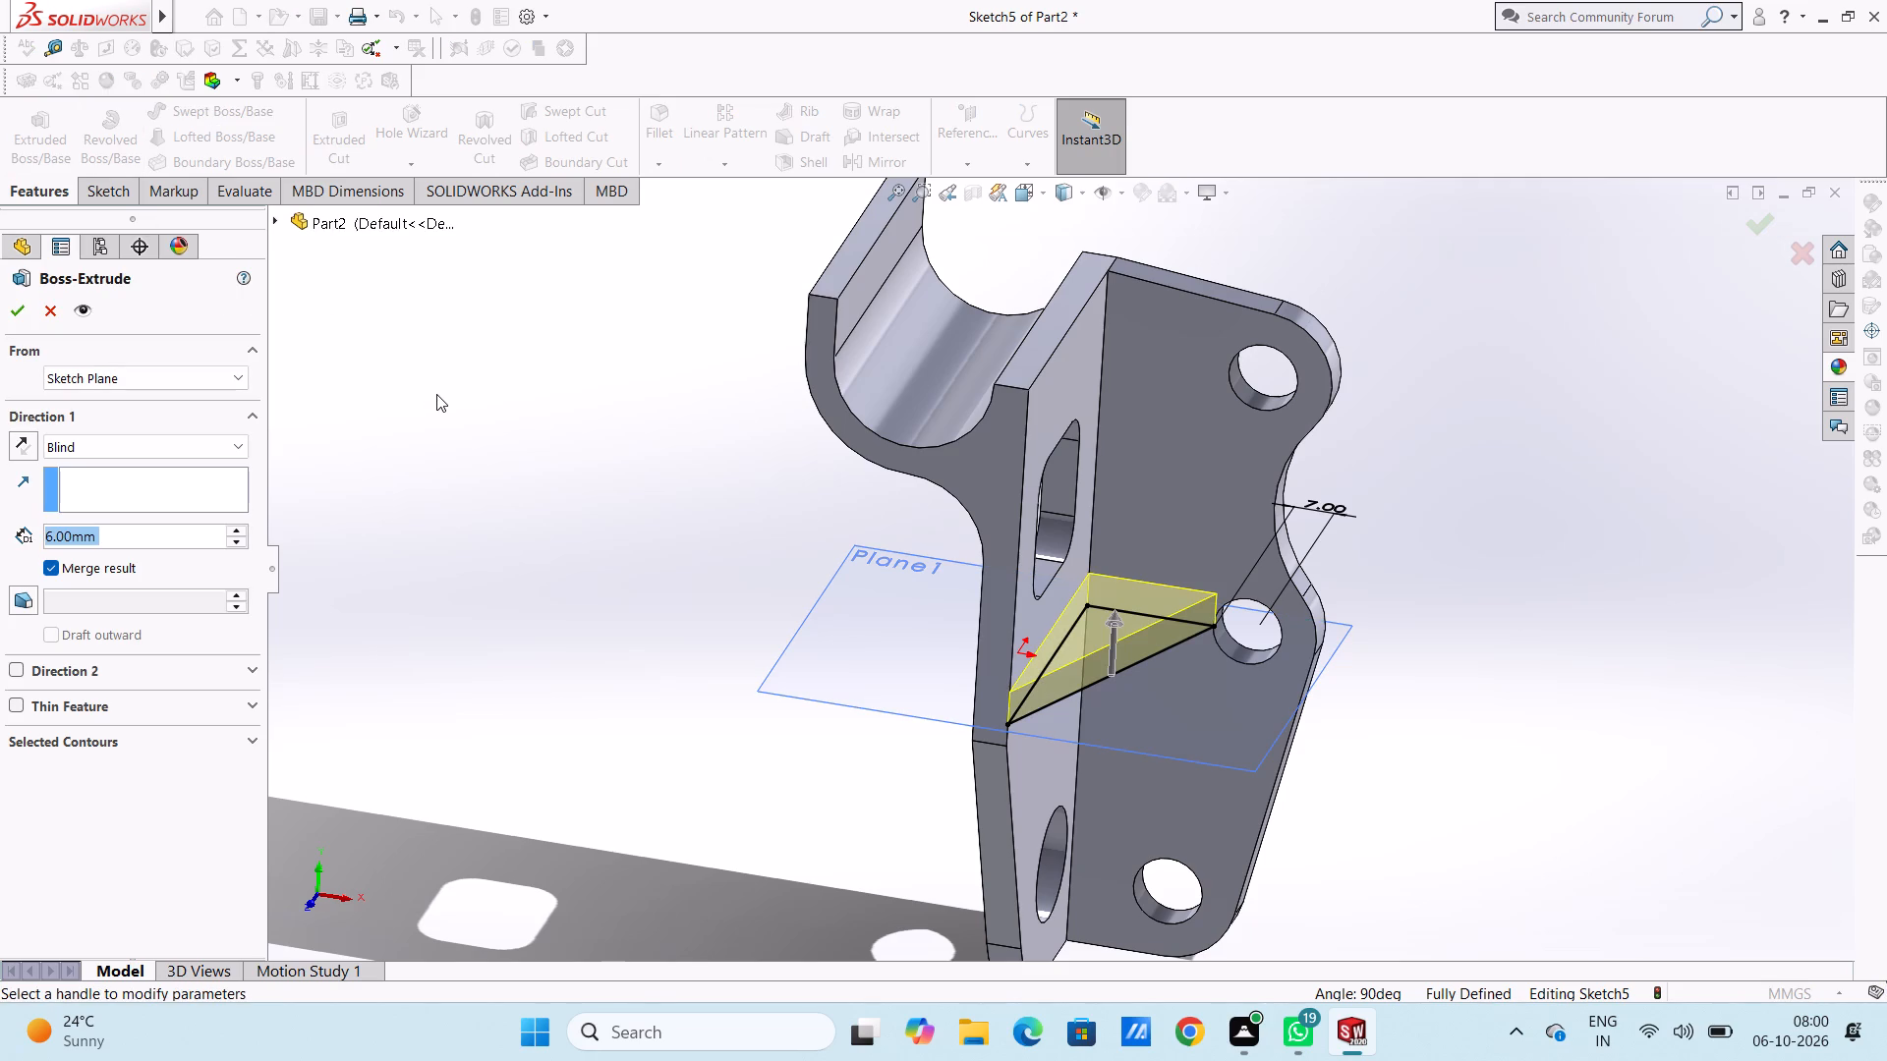
{"action": "left_click", "coordinate": [23, 444]}
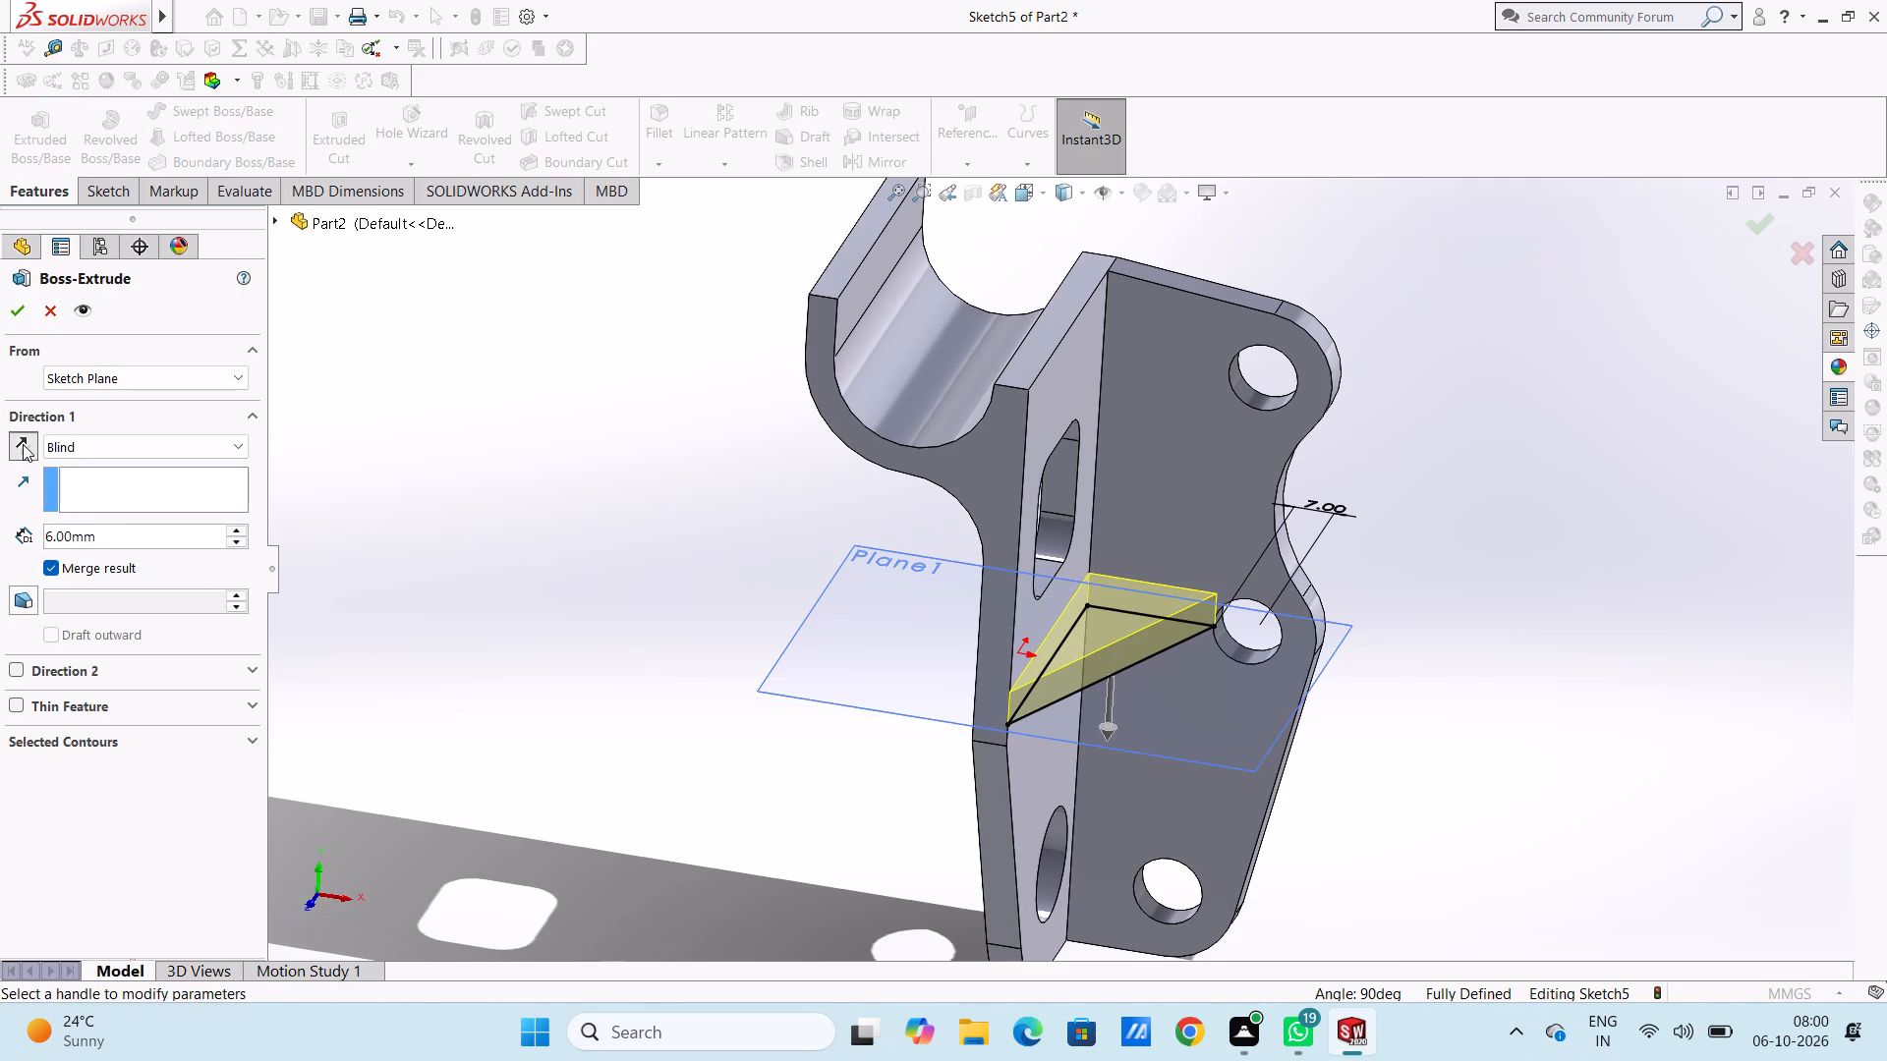
{"action": "left_click", "coordinate": [124, 443]}
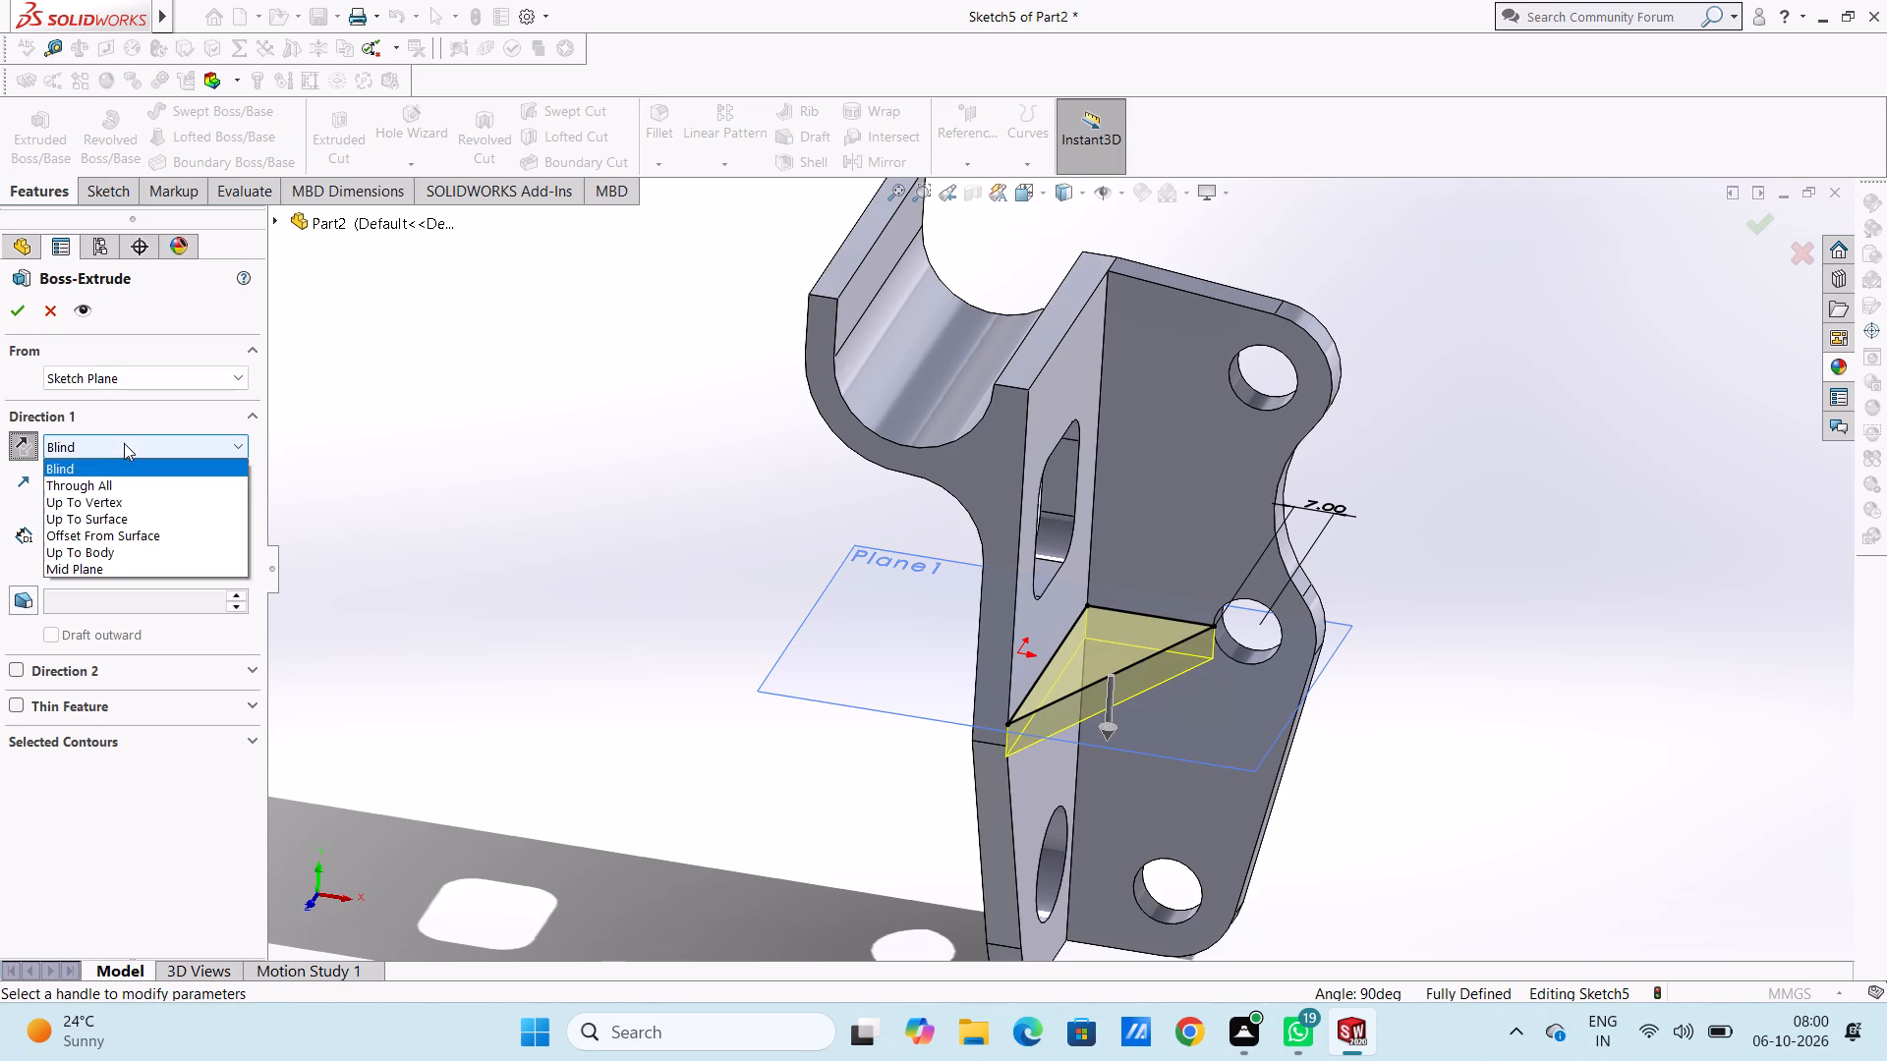
{"action": "left_click", "coordinate": [126, 565]}
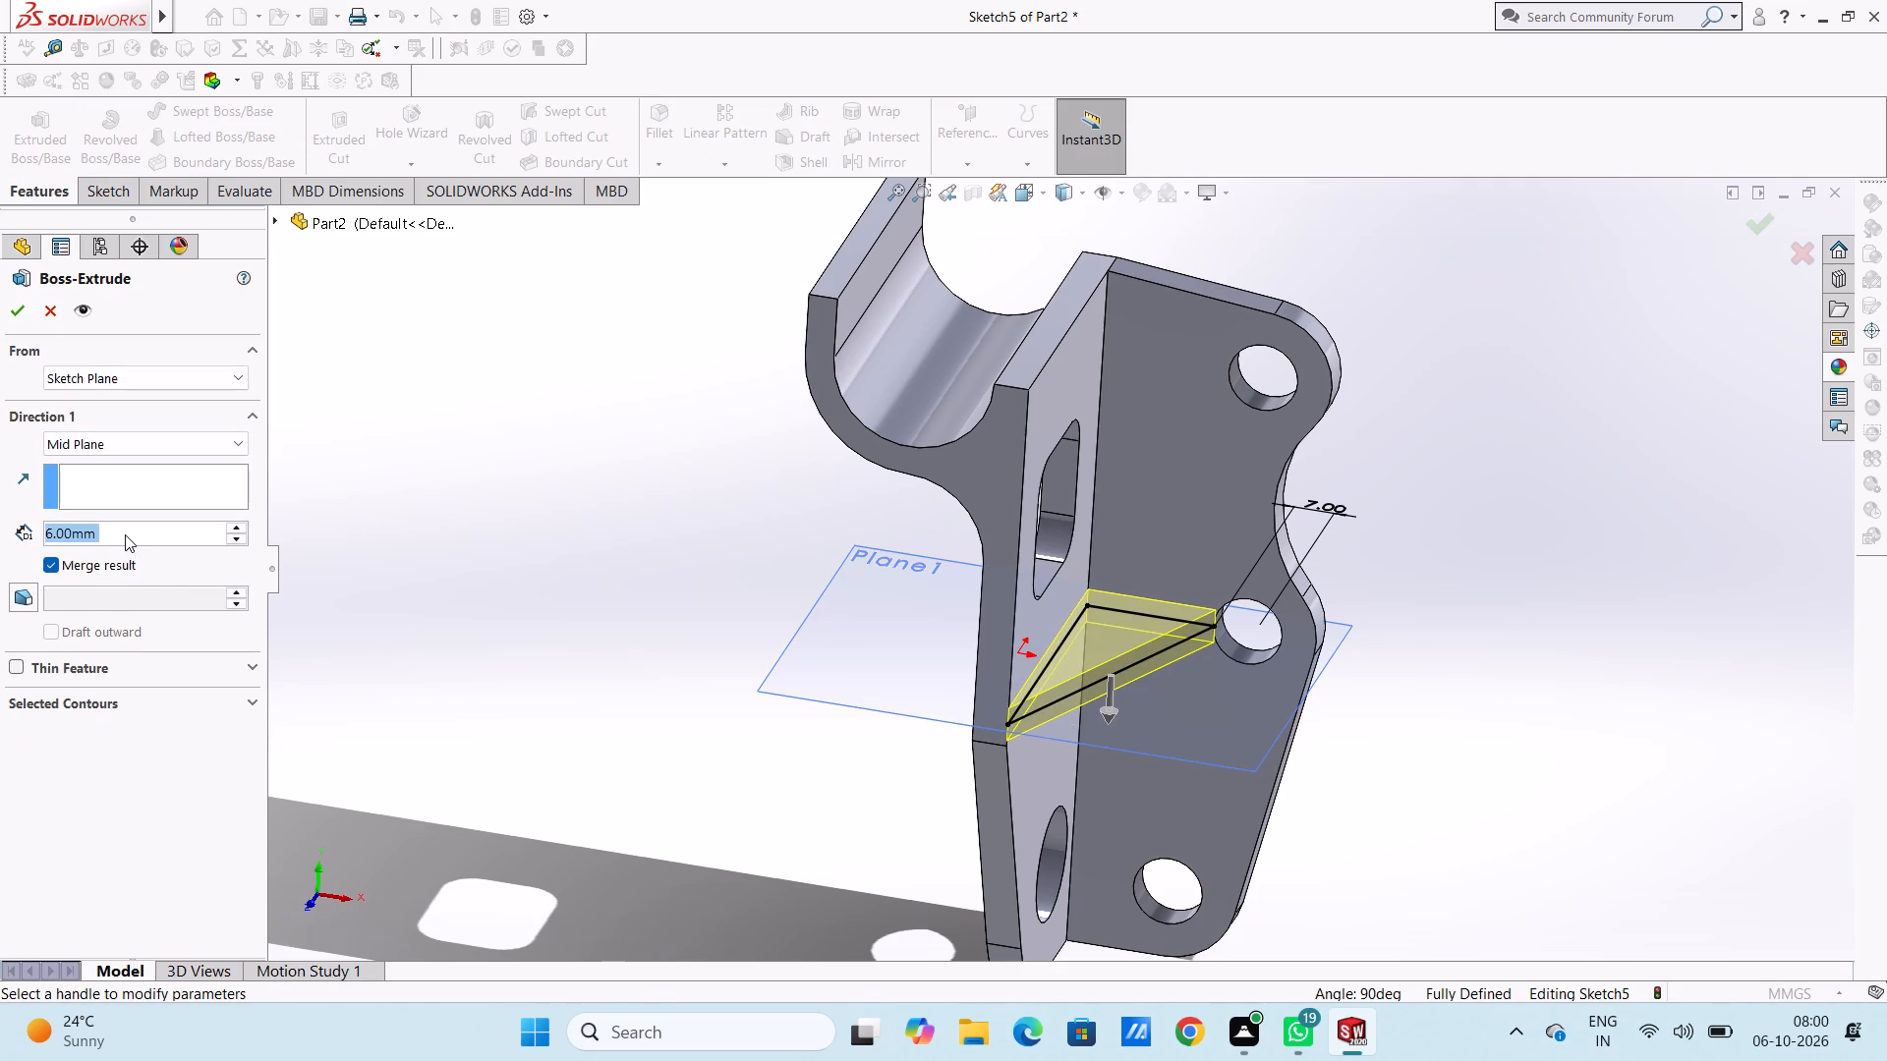
{"action": "type", "text": "10"}
{"action": "key", "text": "Return"}
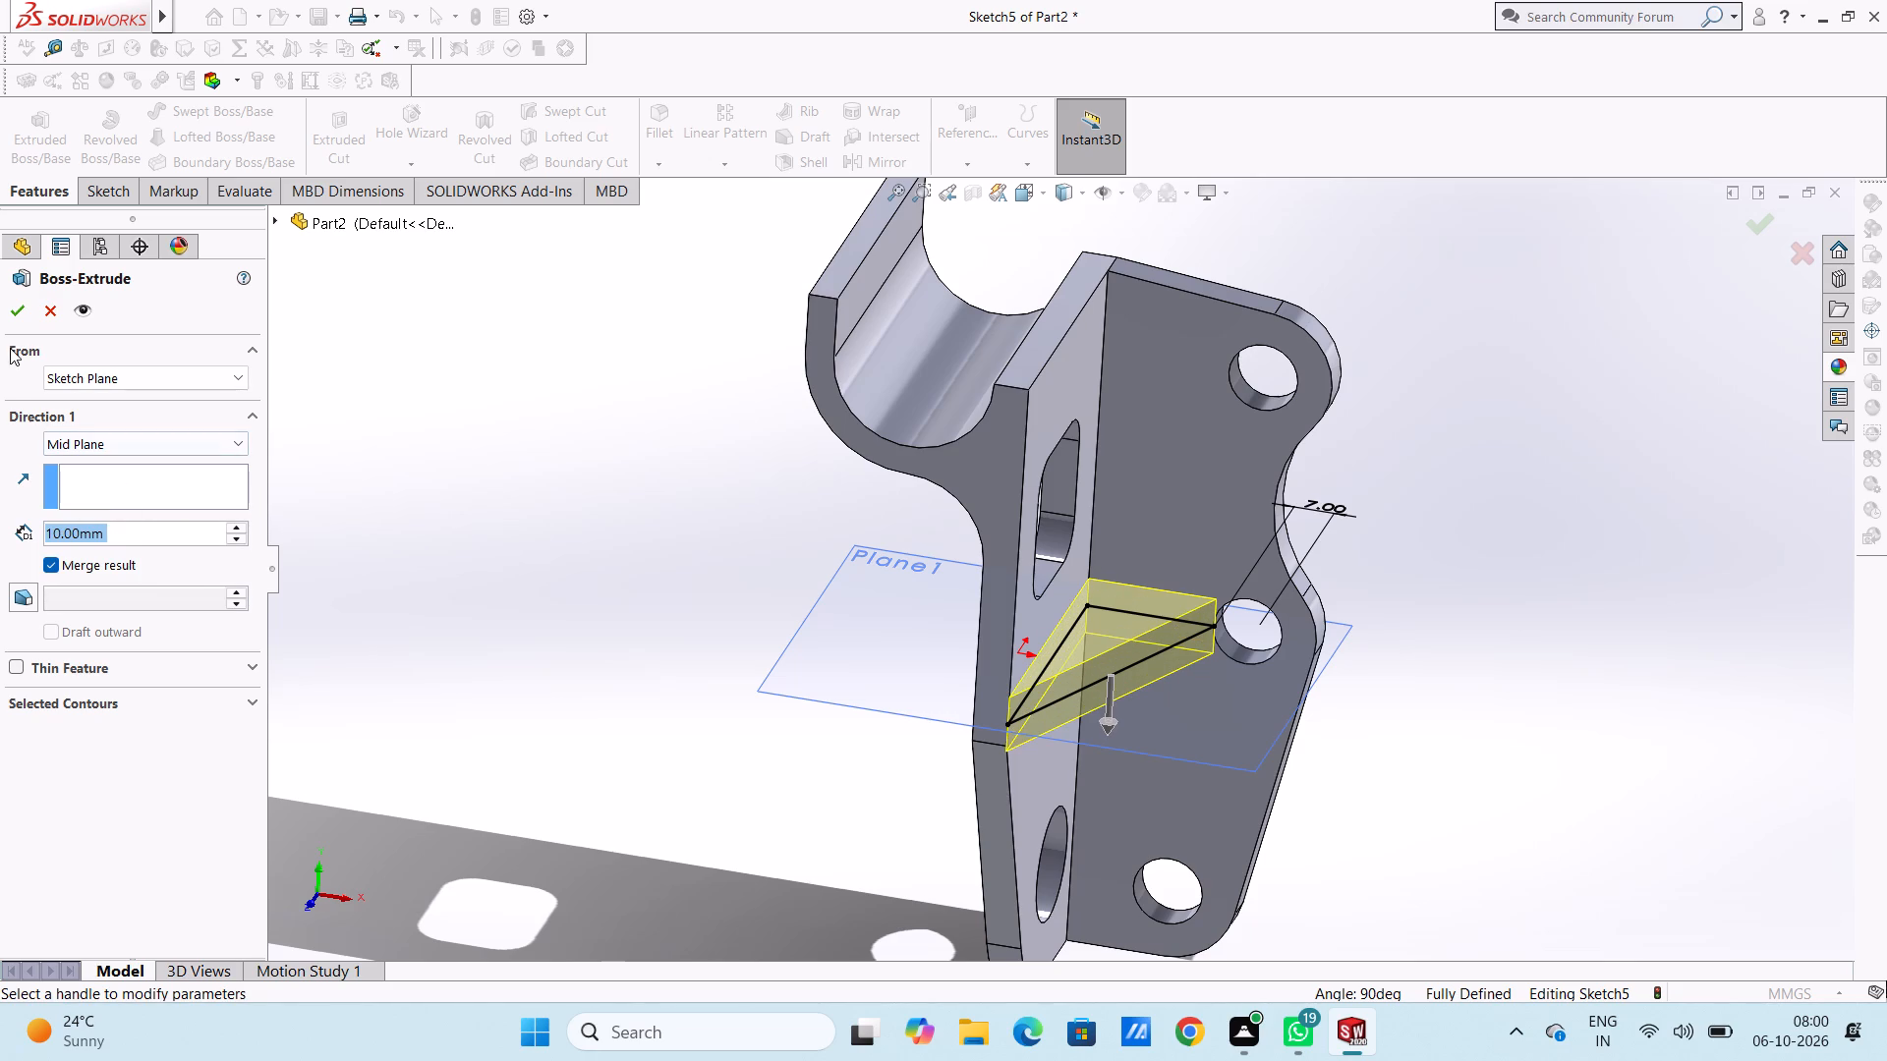
{"action": "left_click", "coordinate": [27, 312]}
{"action": "left_click", "coordinate": [468, 454]}
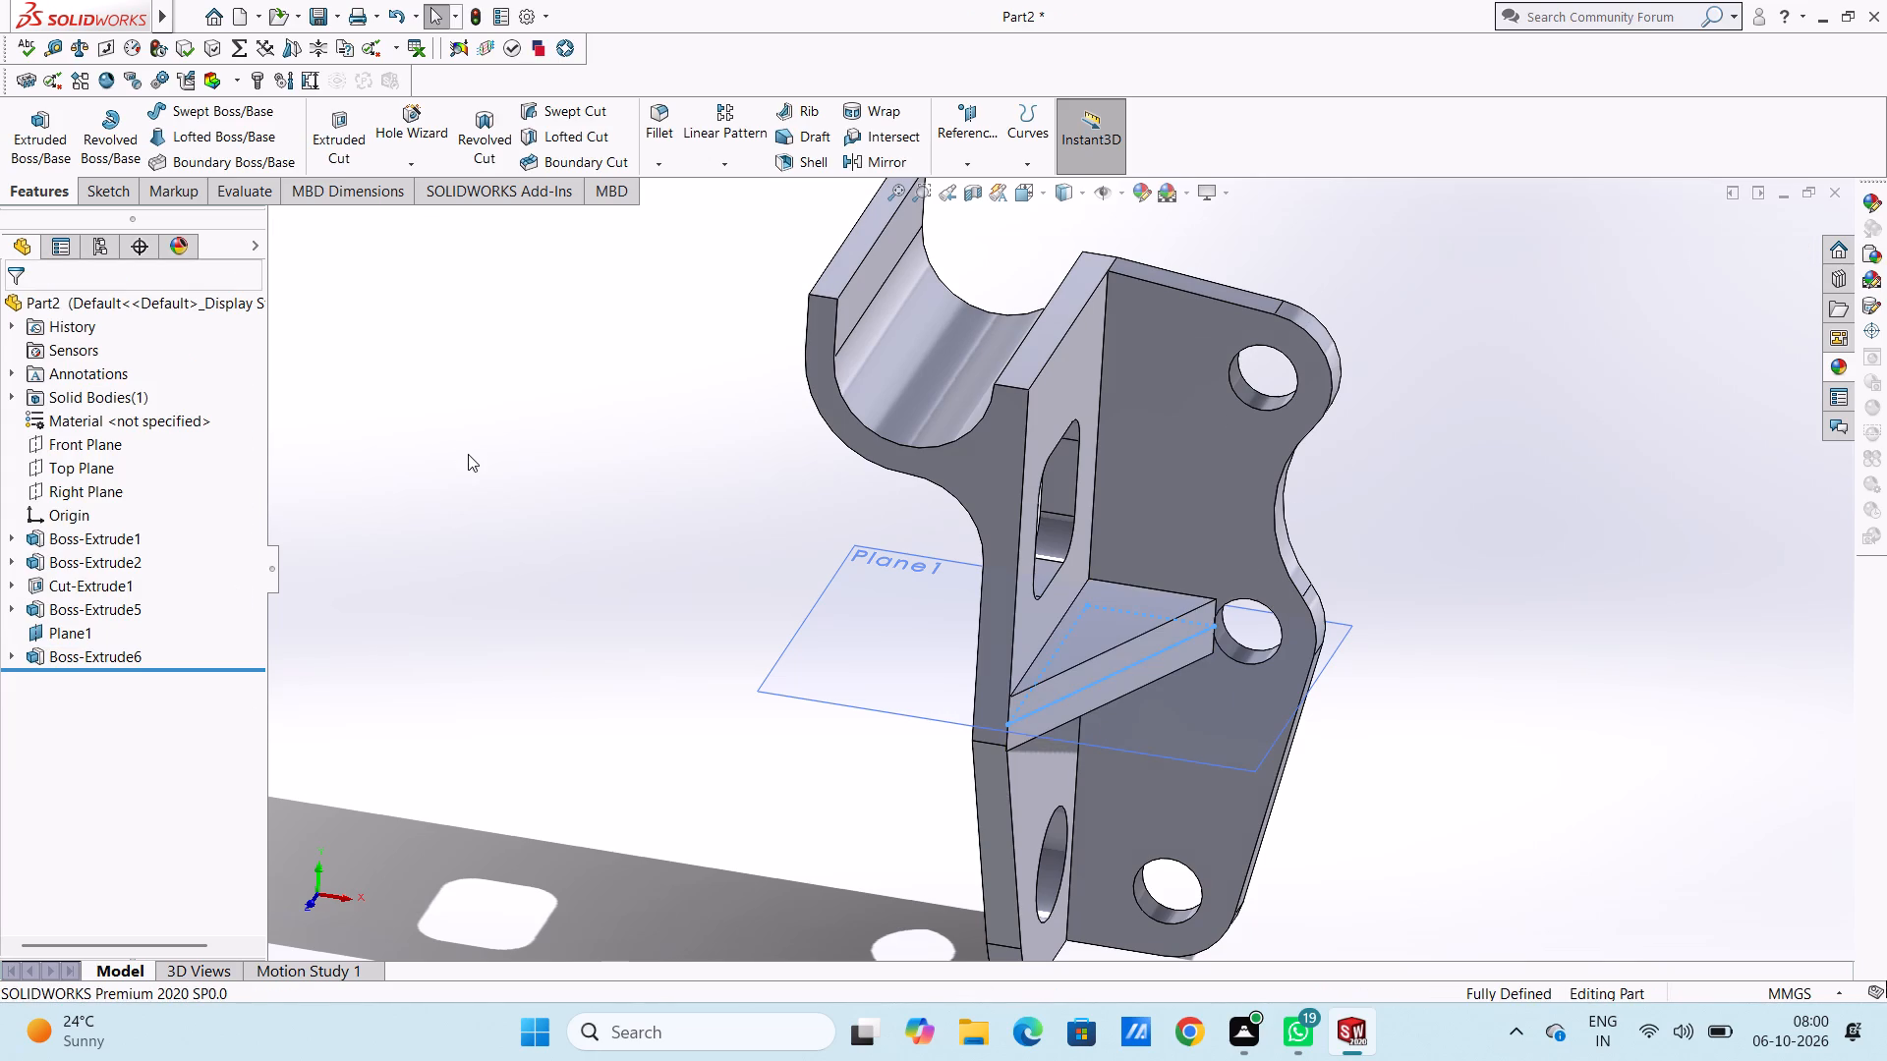
Hide the offset reference plane Plane1.
{"action": "scroll", "coordinate": [548, 675], "scroll_direction": "up", "scroll_amount": 4}
{"action": "middle_click_drag", "start_coordinate": [572, 748], "coordinate": [578, 564]}
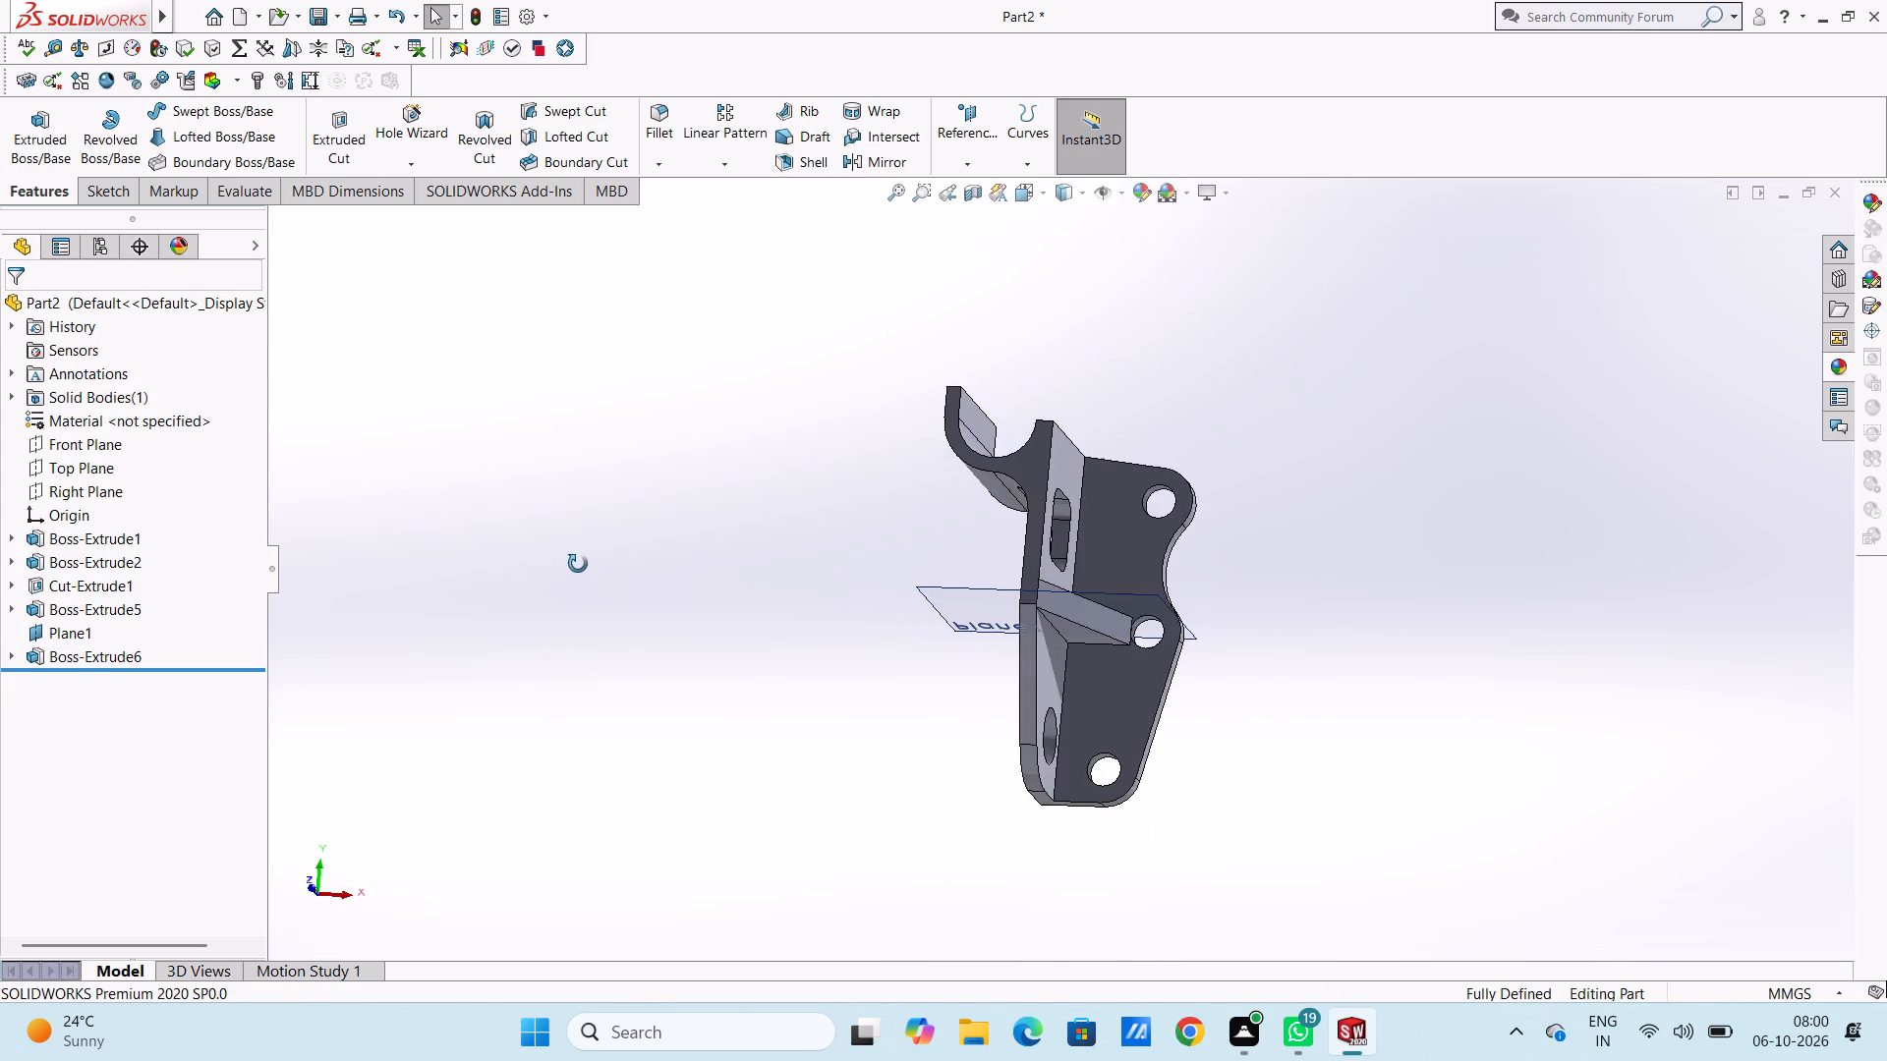
{"action": "middle_click_drag", "start_coordinate": [578, 564], "coordinate": [516, 715]}
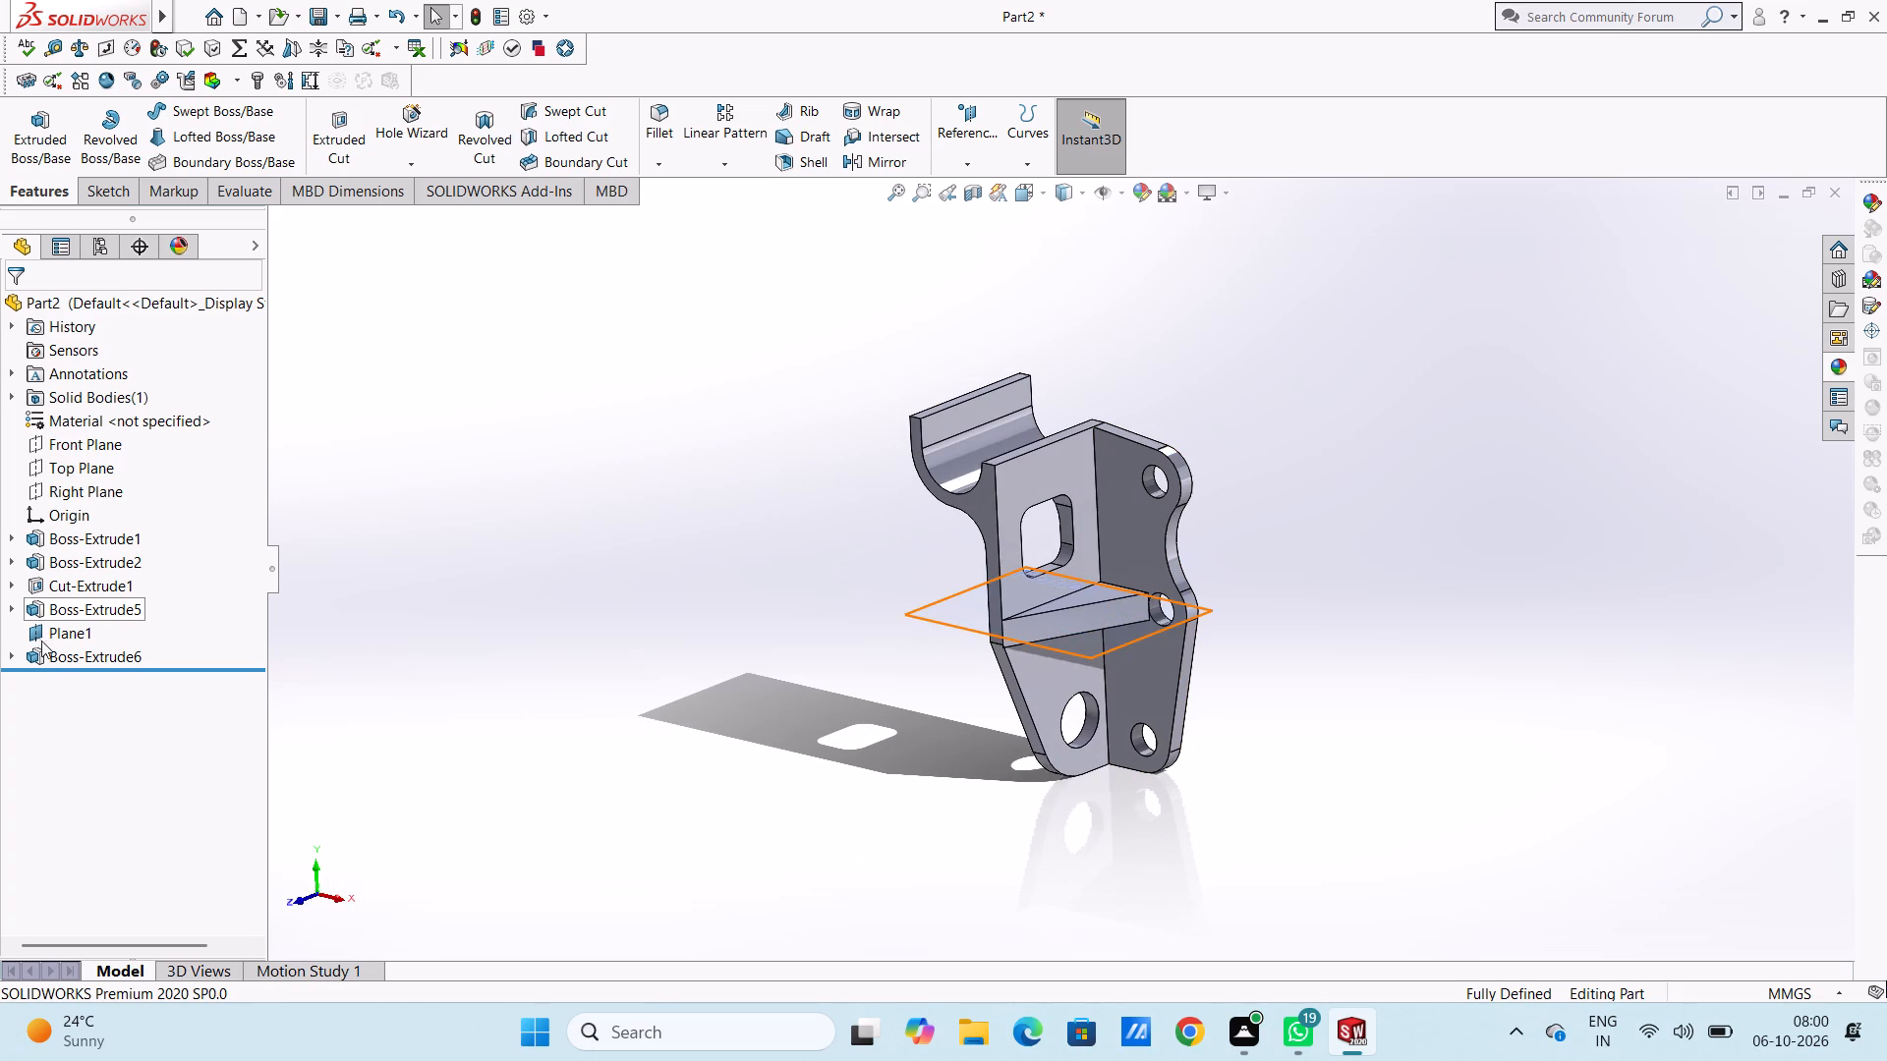
{"action": "left_click", "coordinate": [44, 643]}
{"action": "left_click", "coordinate": [96, 613]}
{"action": "left_click", "coordinate": [541, 655]}
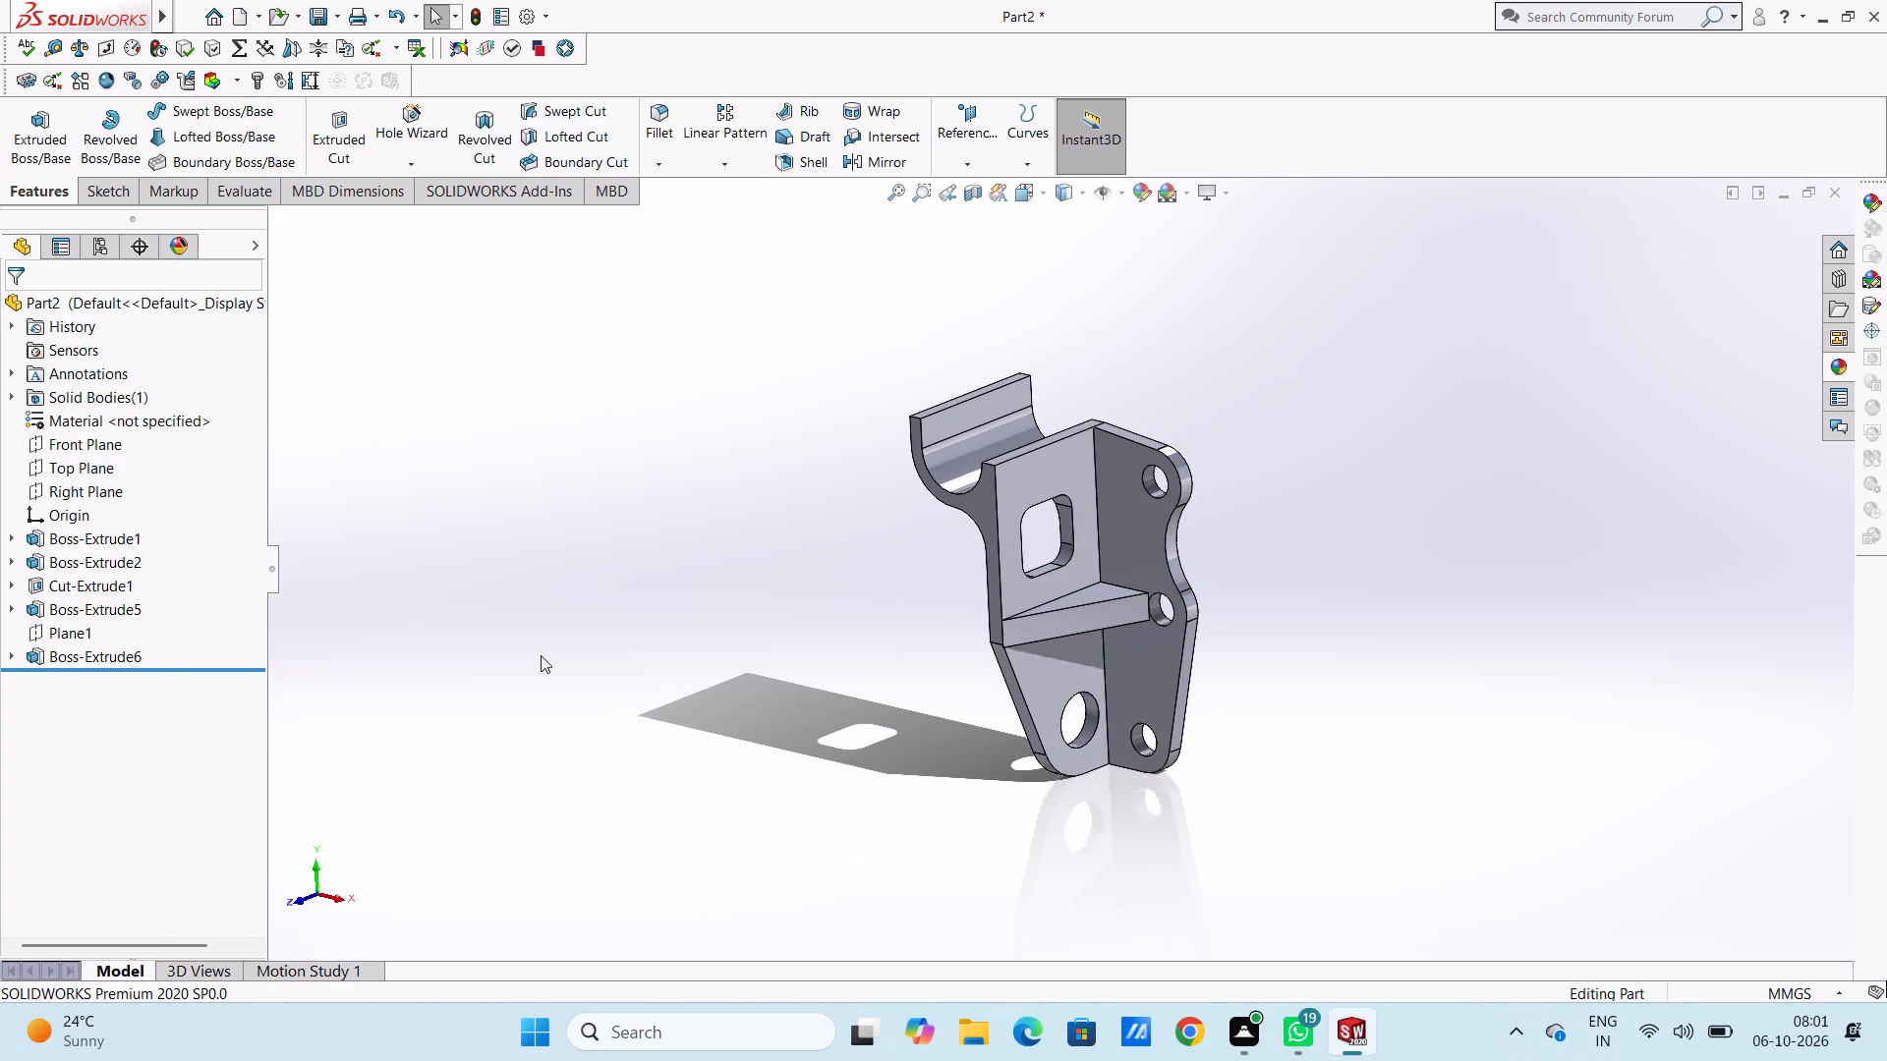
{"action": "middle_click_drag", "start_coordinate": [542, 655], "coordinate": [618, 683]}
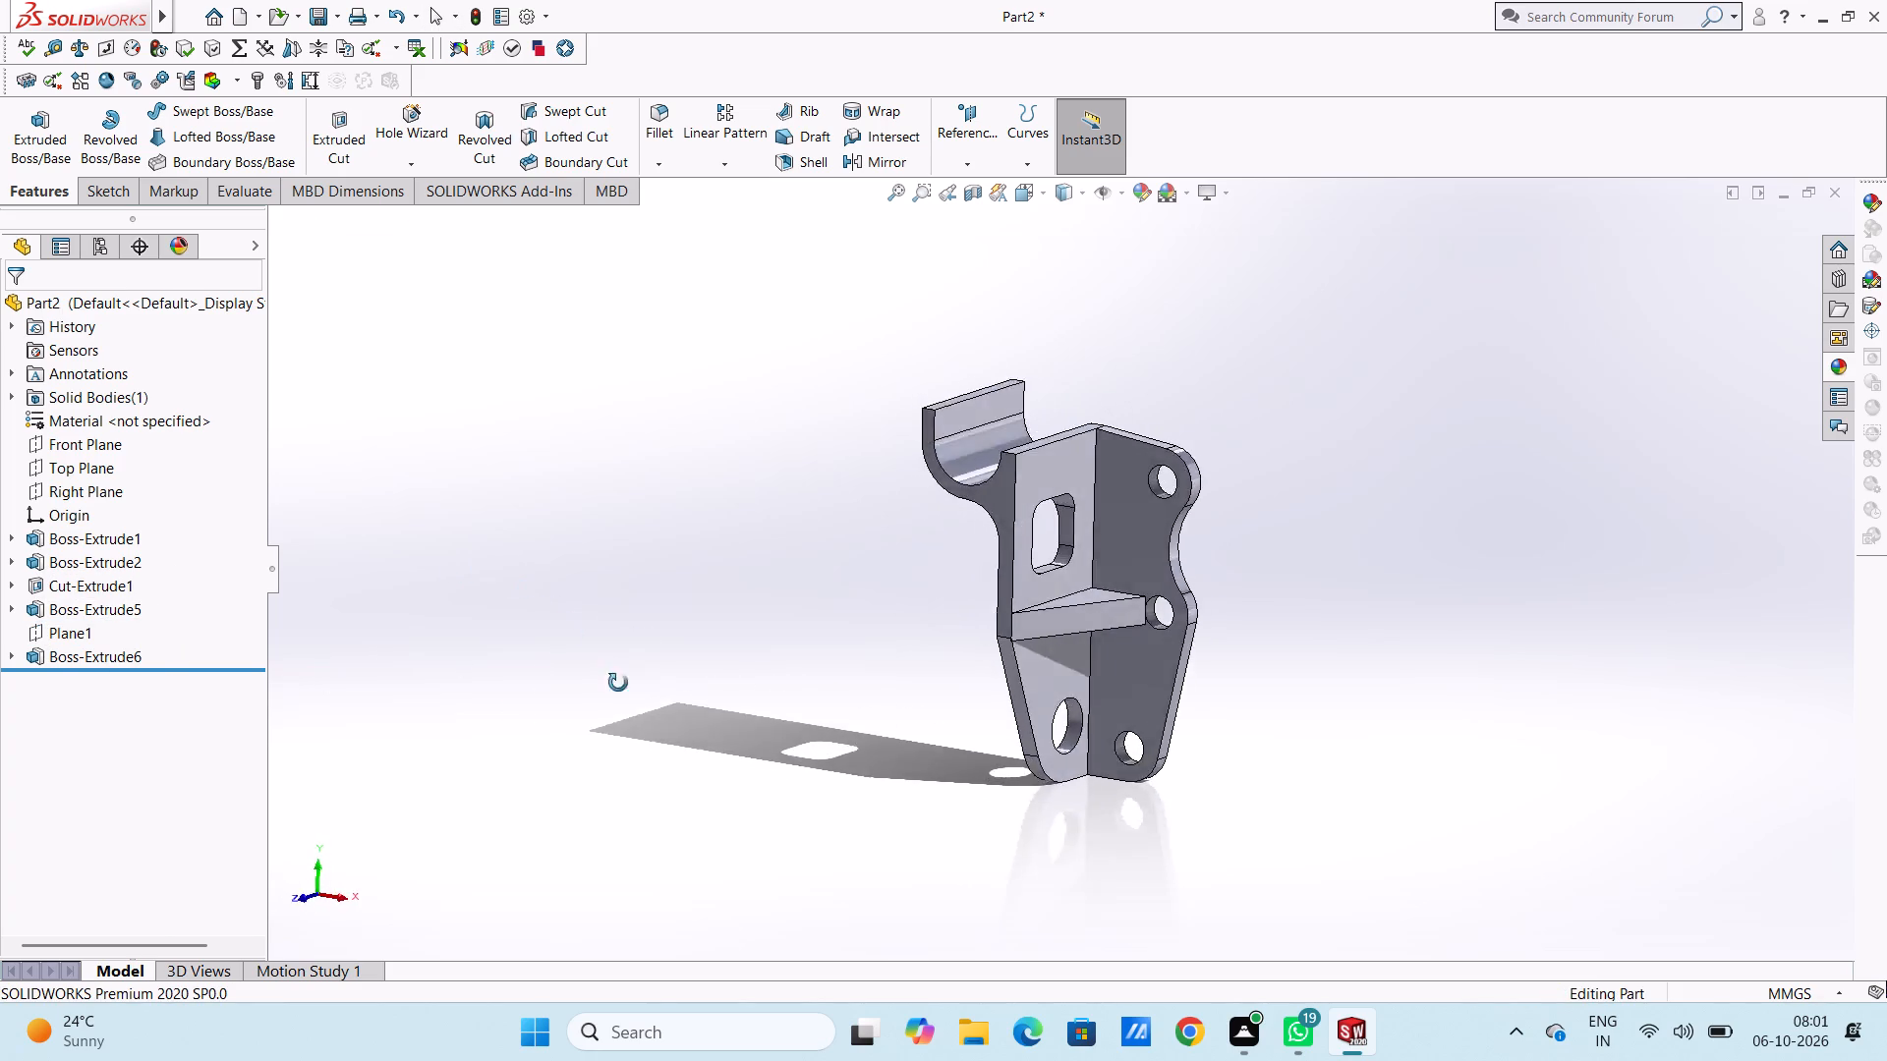
Examine the ribbed bracket from several angles, finishing in the isometric view.
{"action": "middle_click_drag", "start_coordinate": [618, 683], "coordinate": [590, 532]}
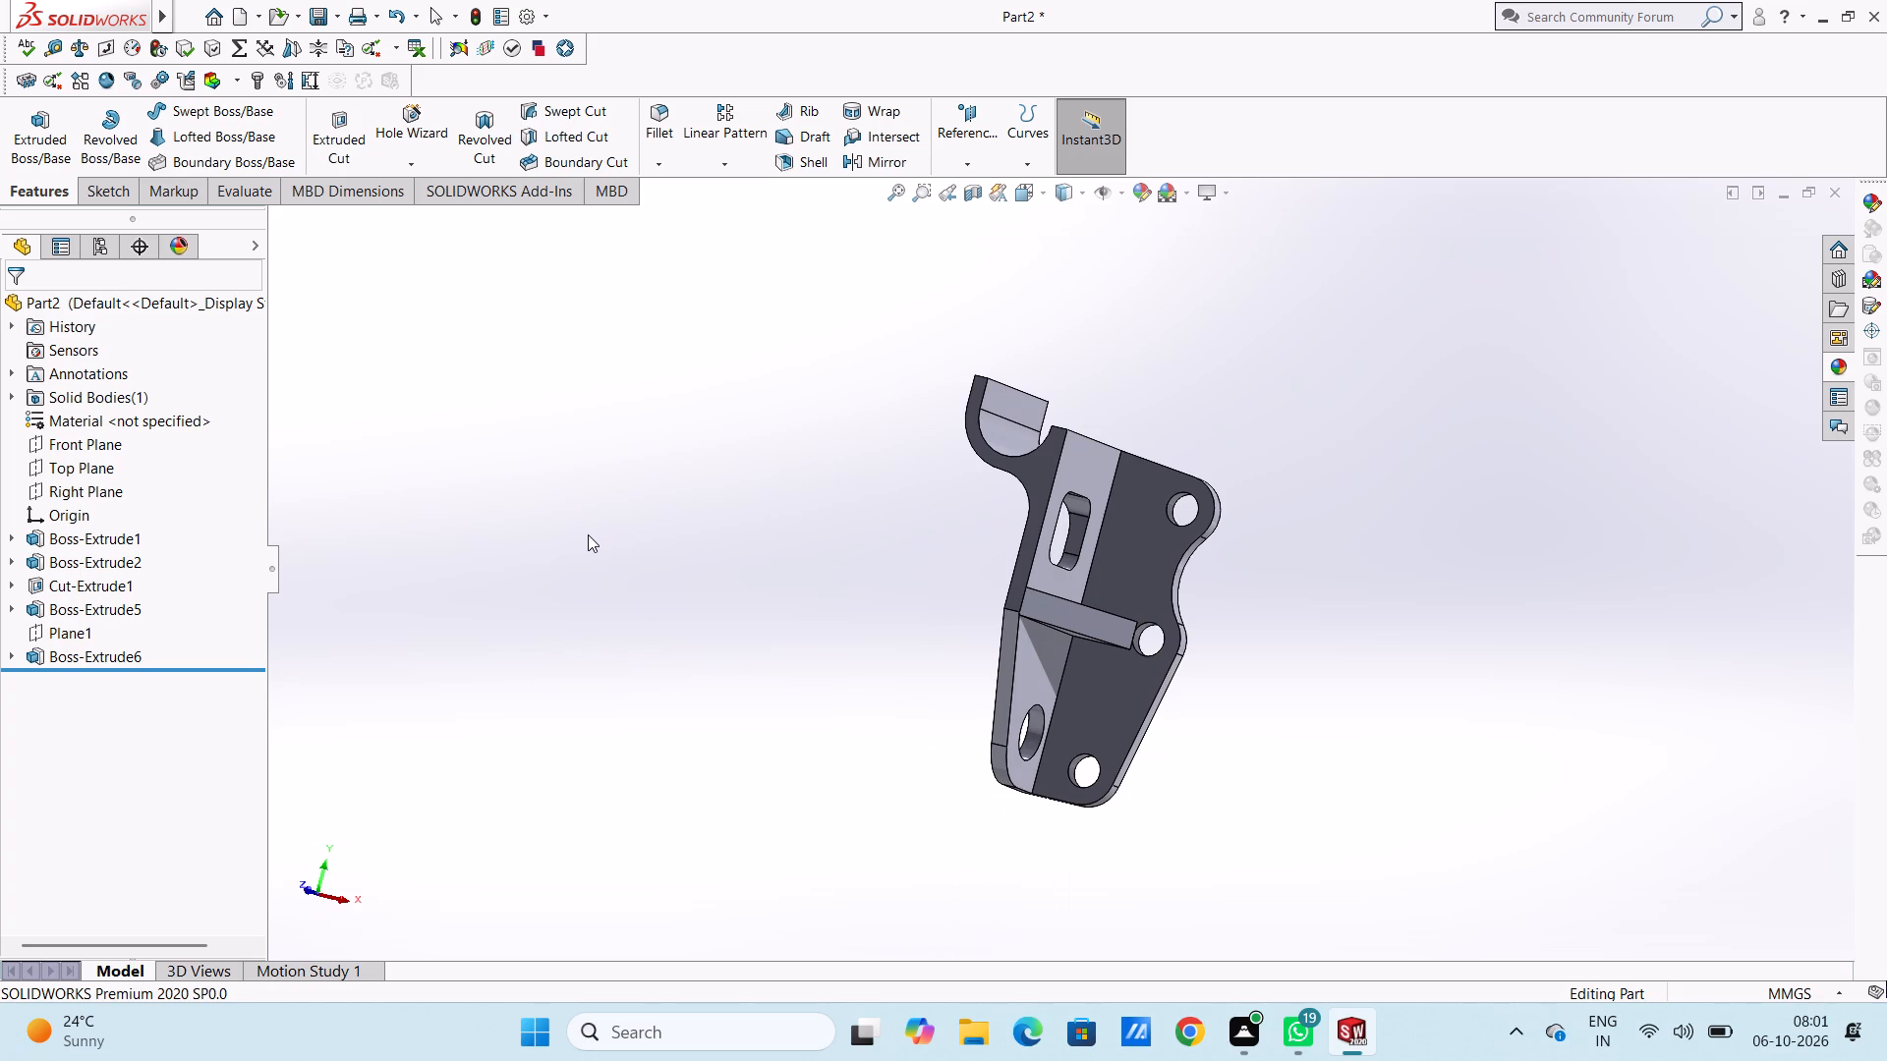
{"action": "middle_click_drag", "start_coordinate": [664, 513], "coordinate": [589, 640]}
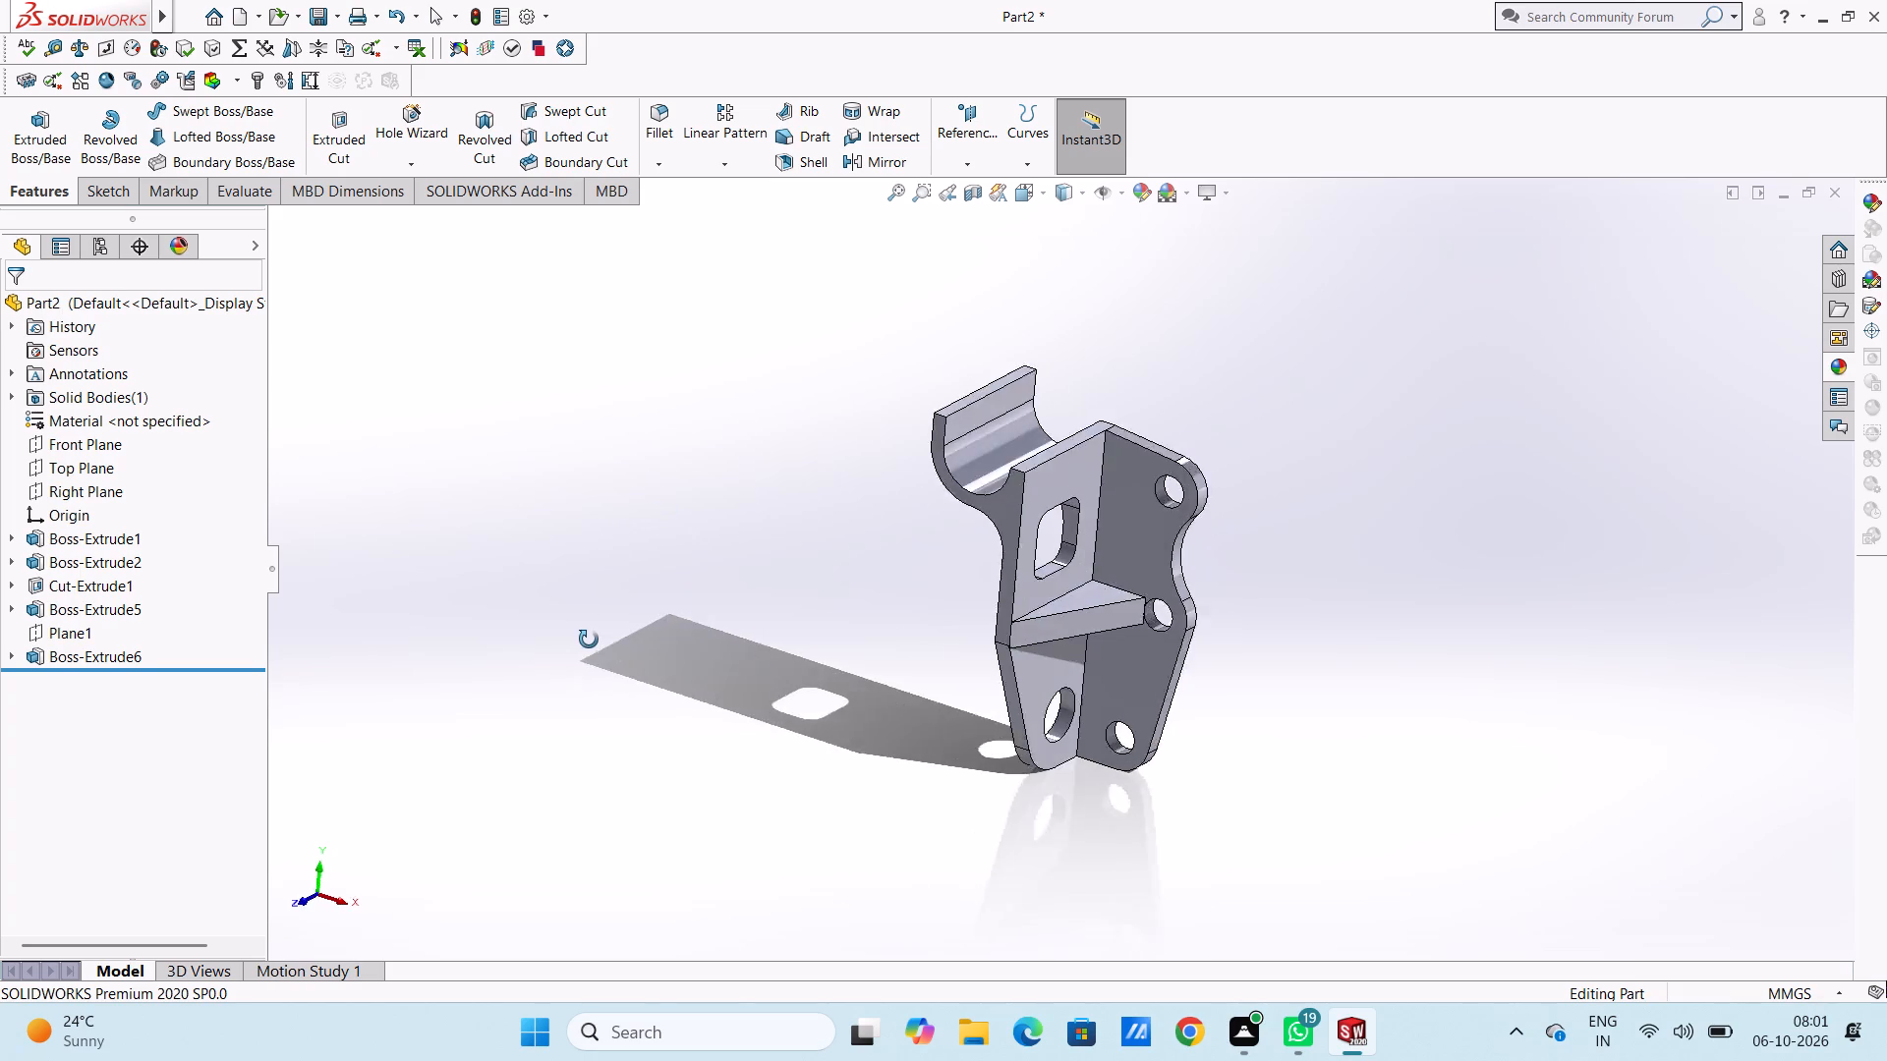
{"action": "middle_click_drag", "start_coordinate": [589, 640], "coordinate": [614, 639]}
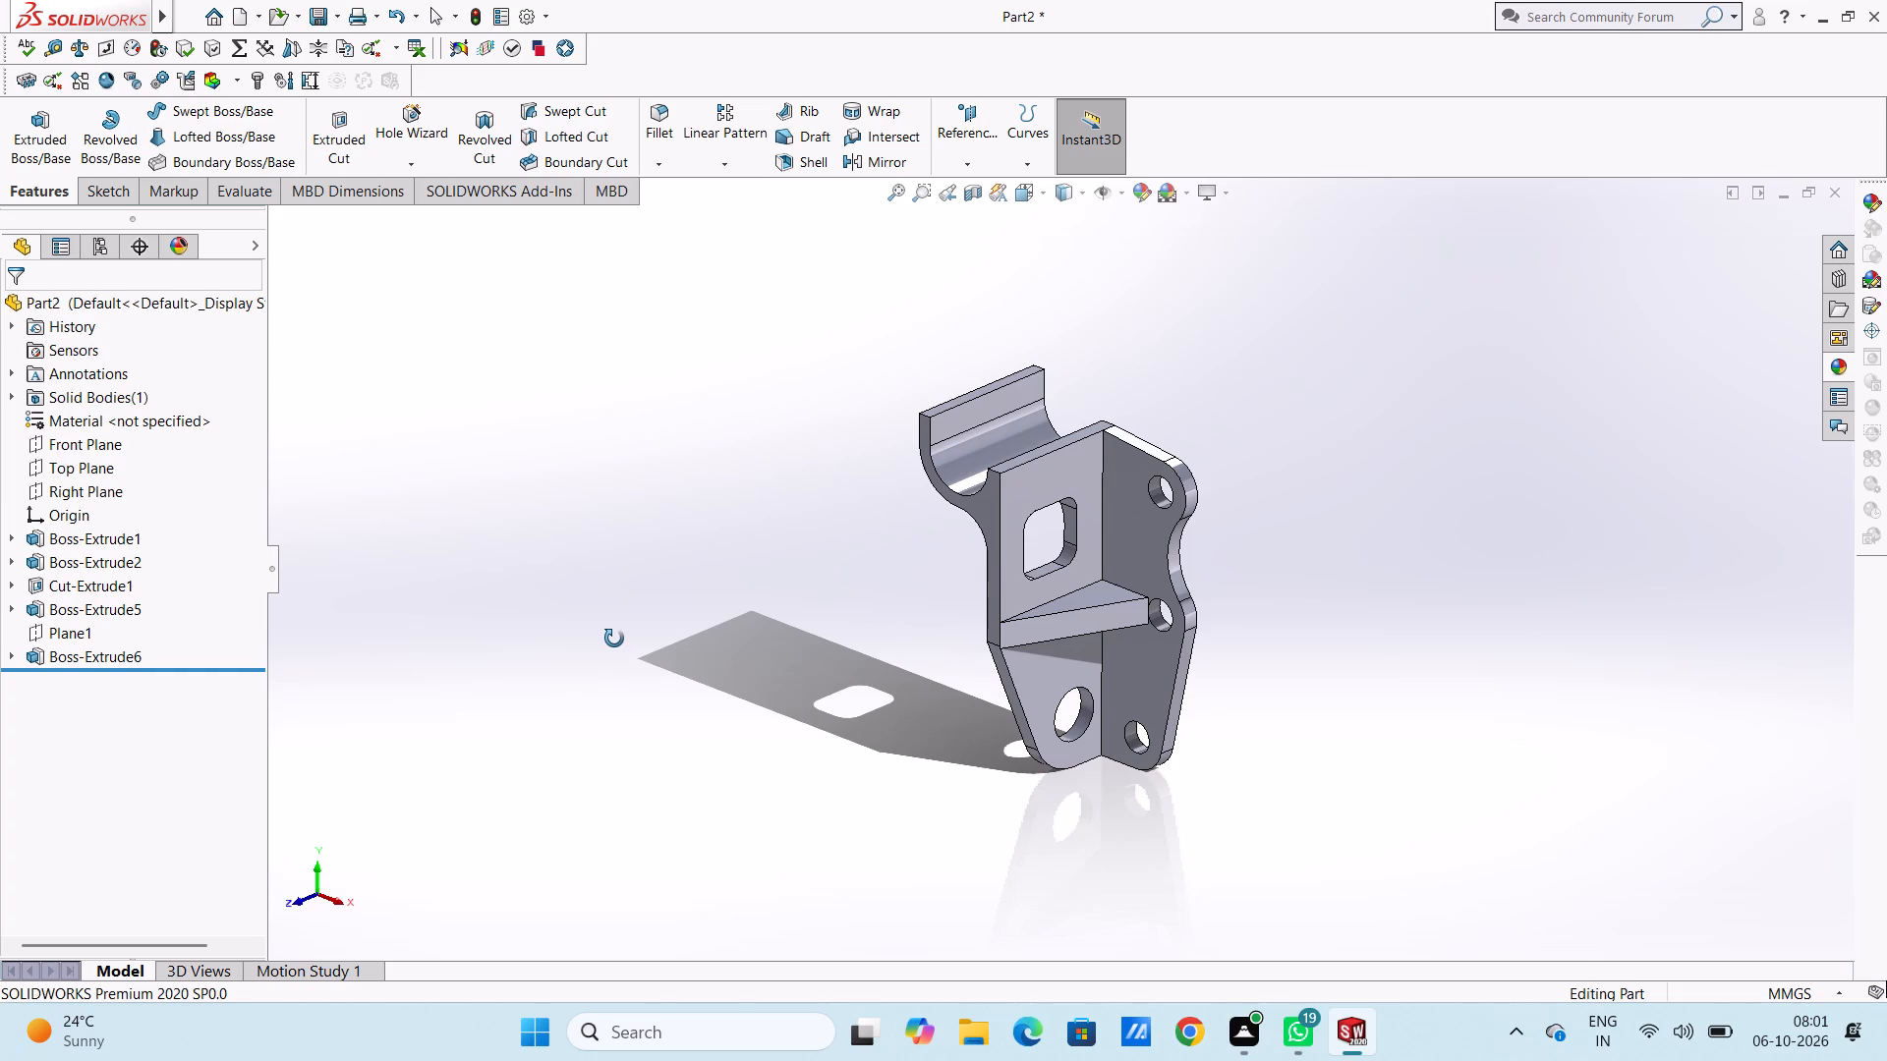
{"action": "middle_click_drag", "start_coordinate": [614, 639], "coordinate": [584, 640]}
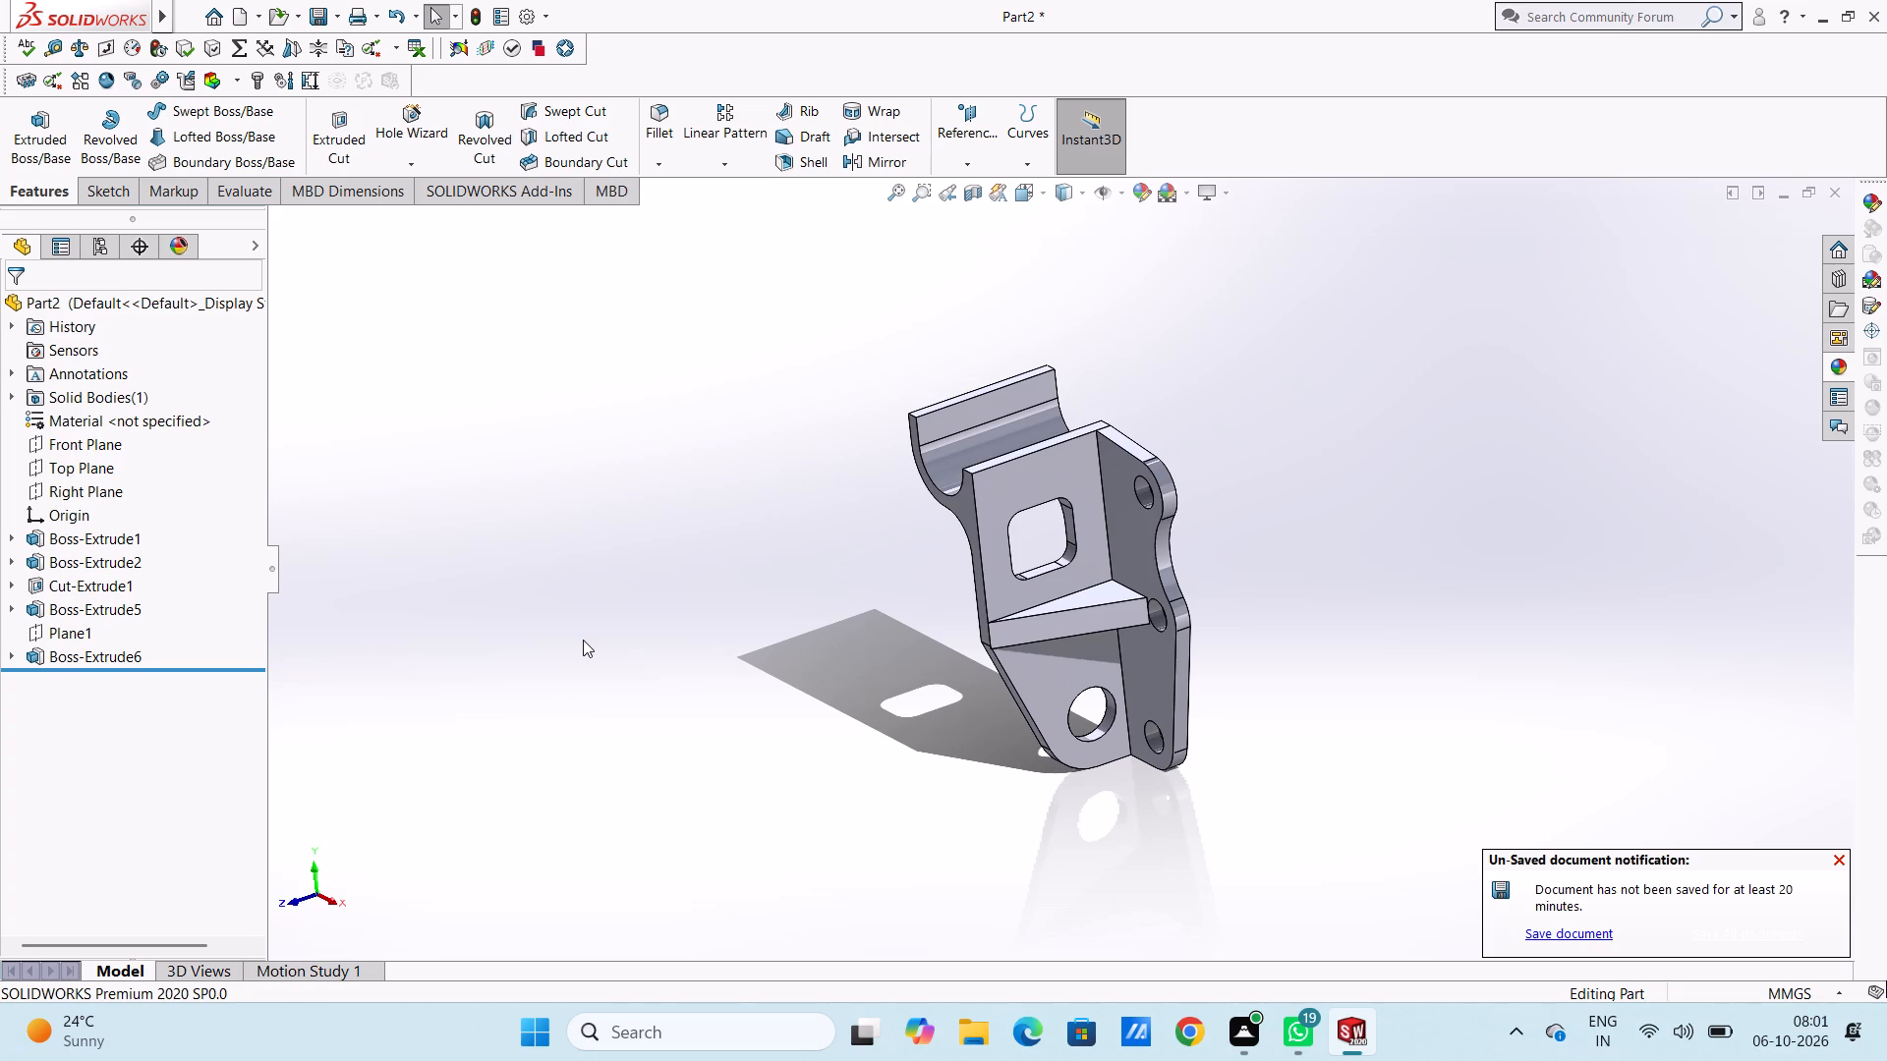
{"action": "middle_click_drag", "start_coordinate": [606, 647], "coordinate": [684, 683]}
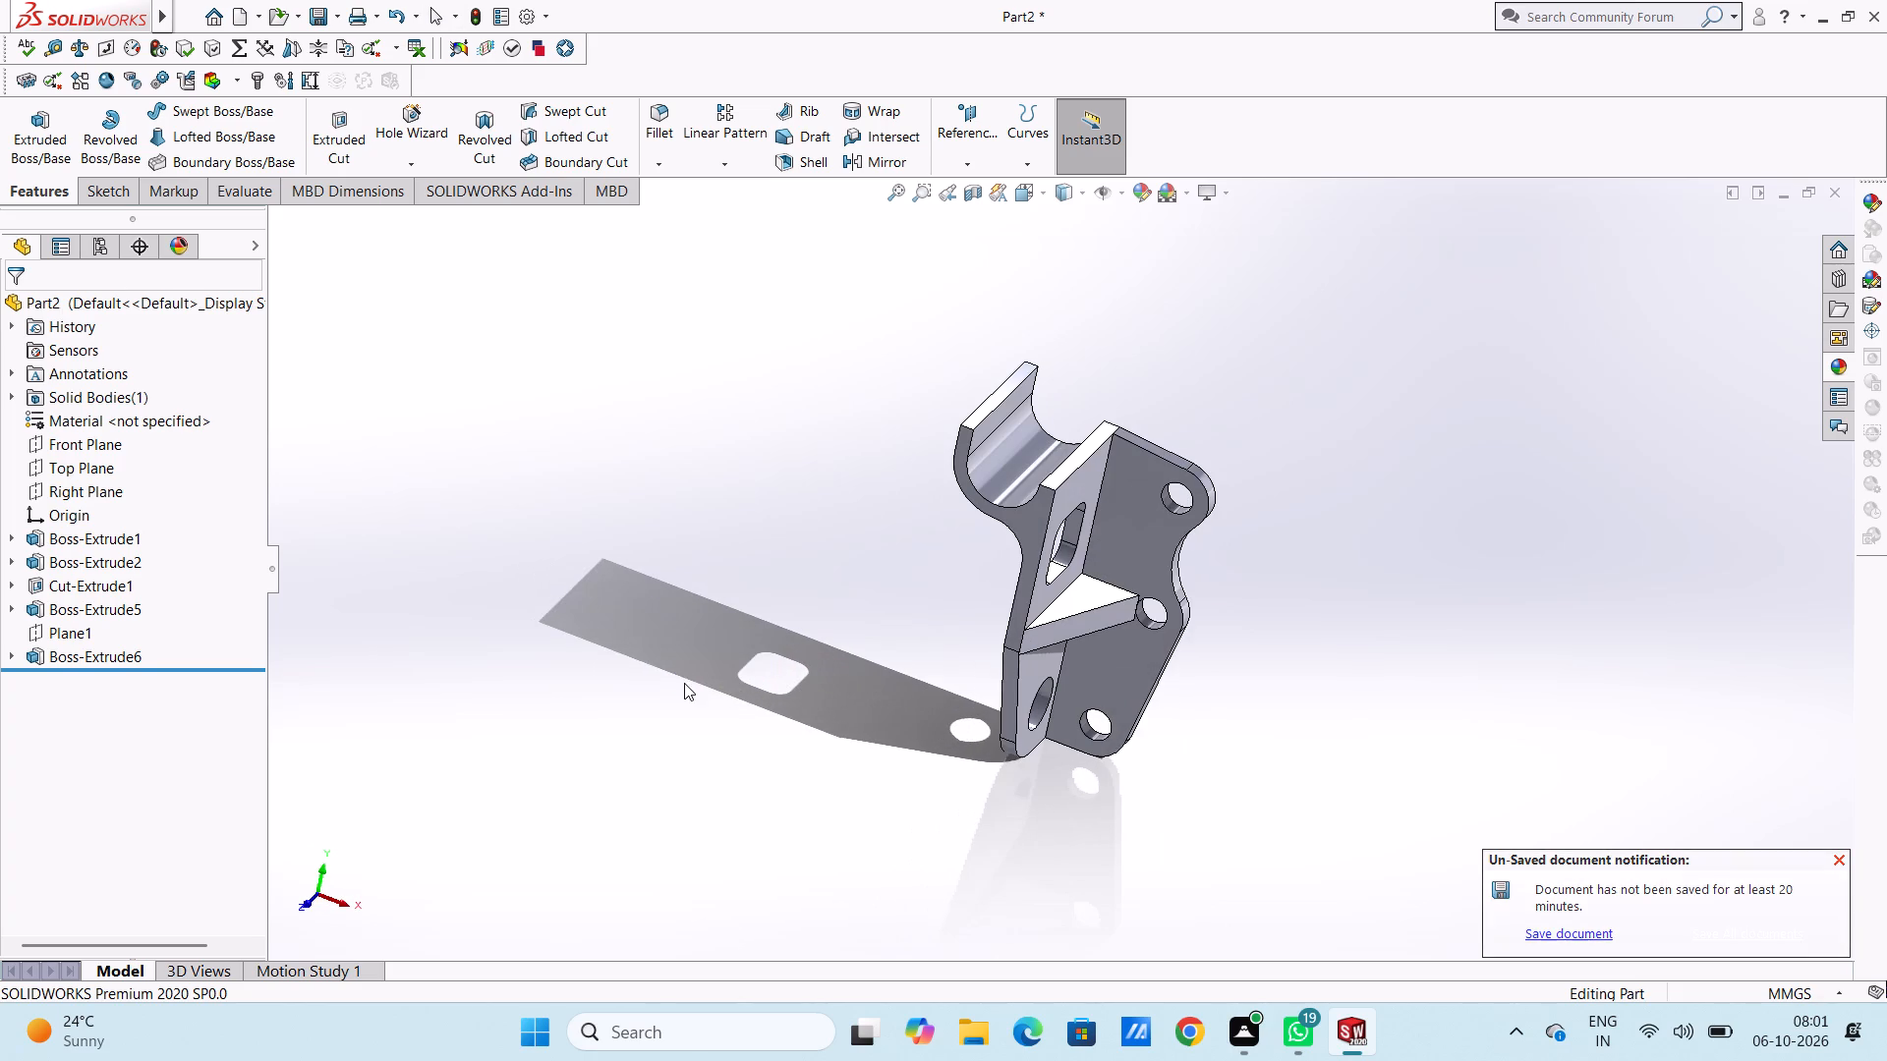
{"action": "key", "text": "ctrl+7"}
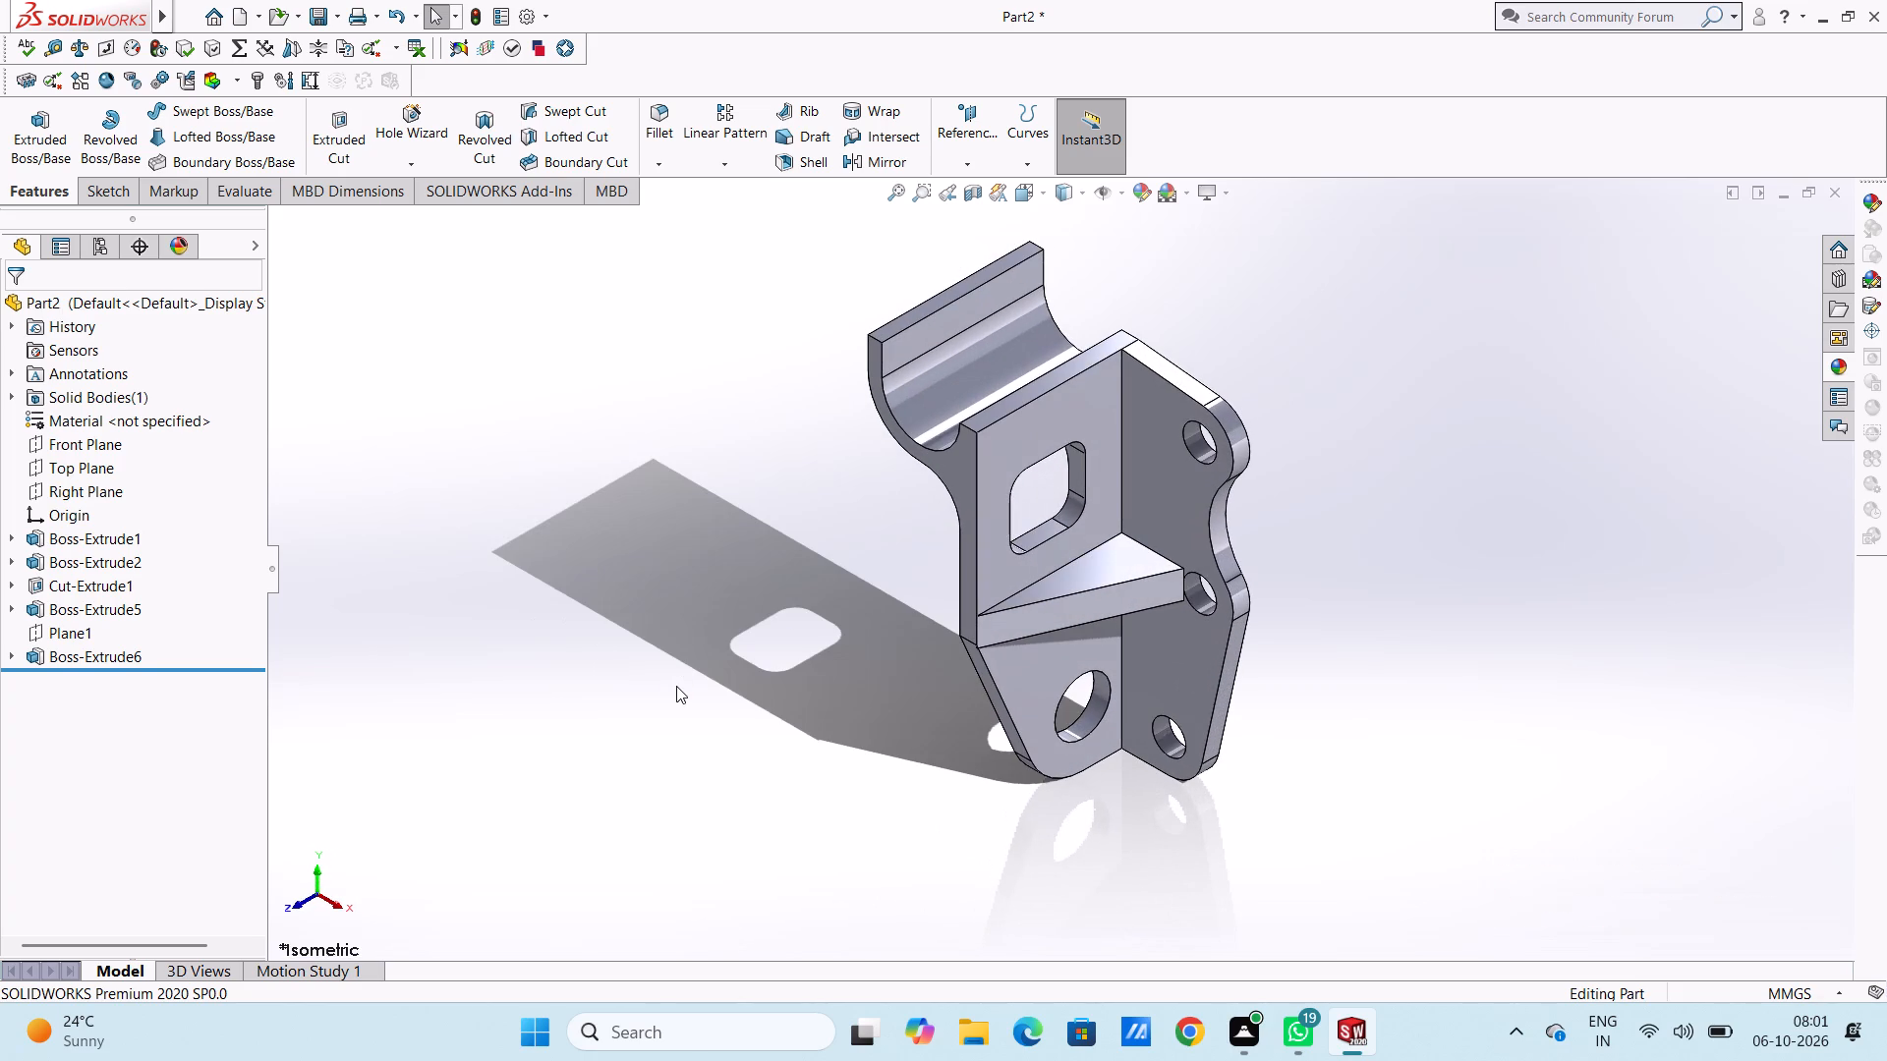
{"action": "key", "text": "Escape"}
{"action": "key", "text": "Escape"}
{"action": "key", "text": "Escape"}
Apply a dark red colour from the standard swatches to the whole part.
{"action": "left_click", "coordinate": [1137, 193]}
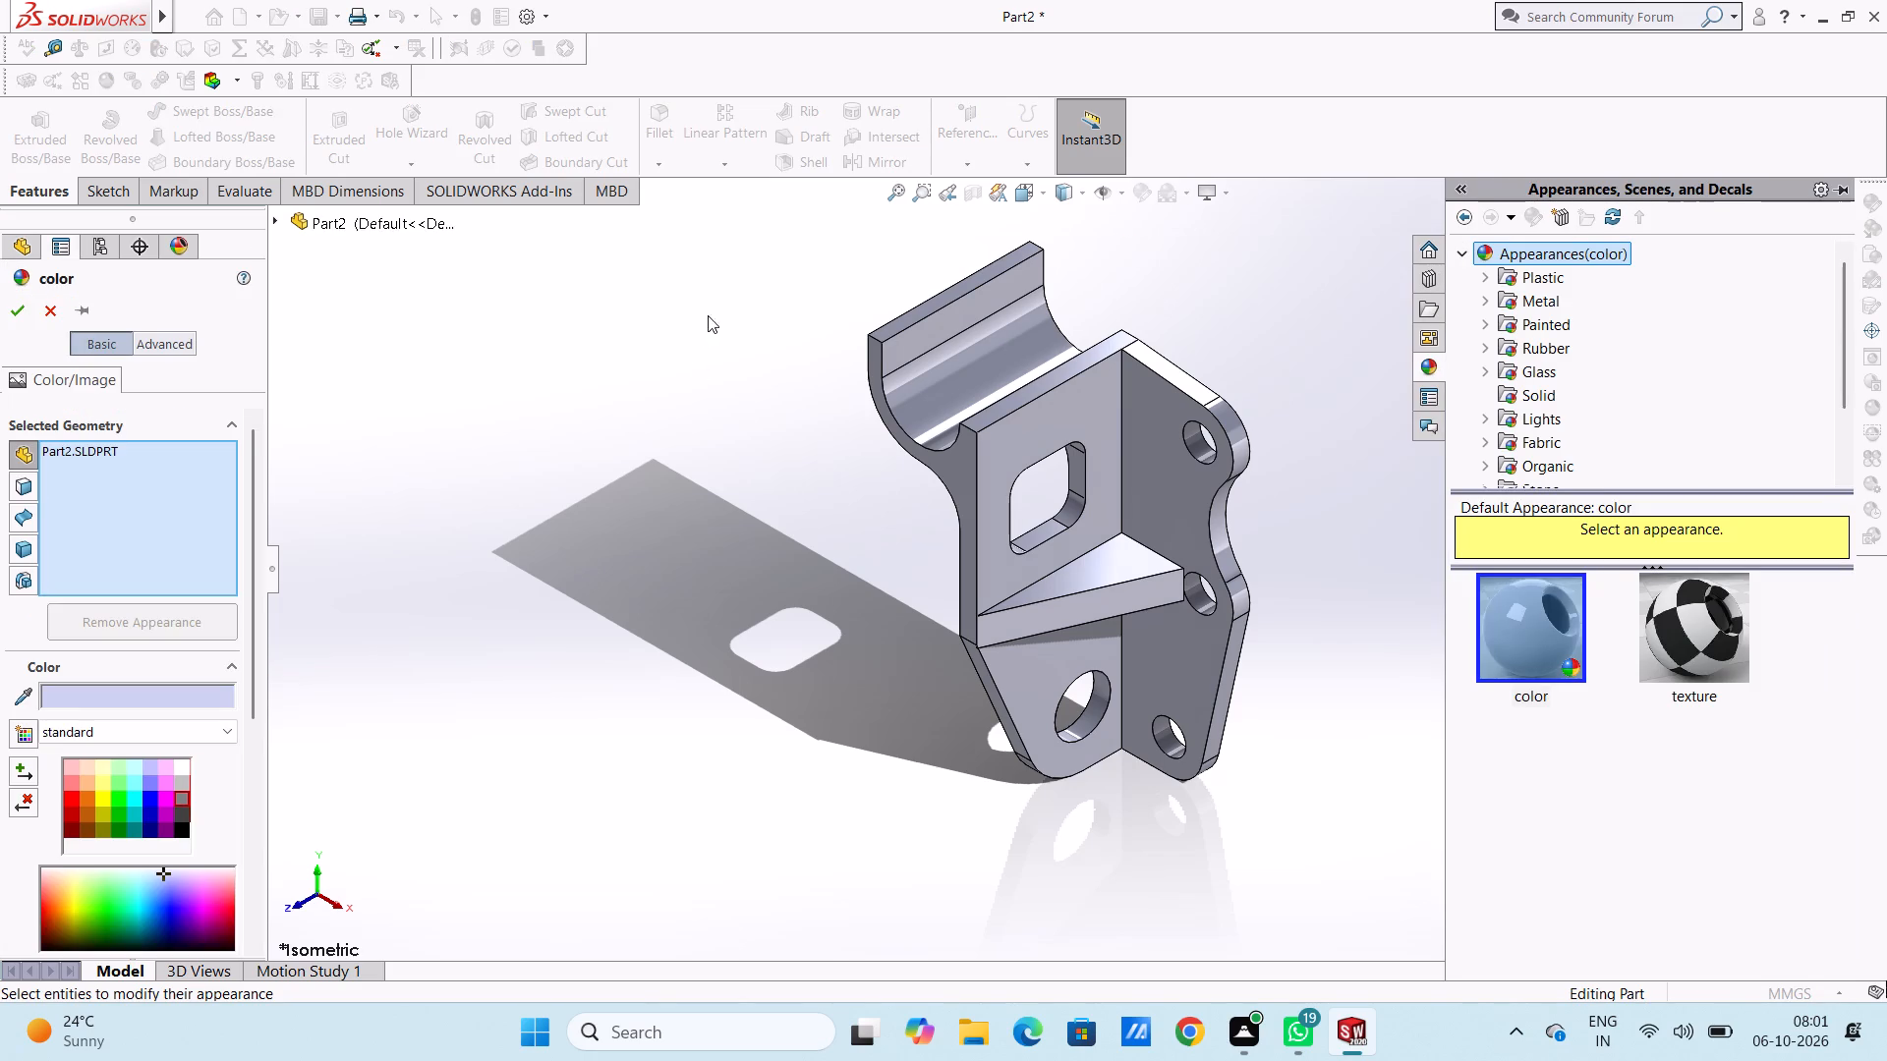
{"action": "left_click", "coordinate": [73, 798]}
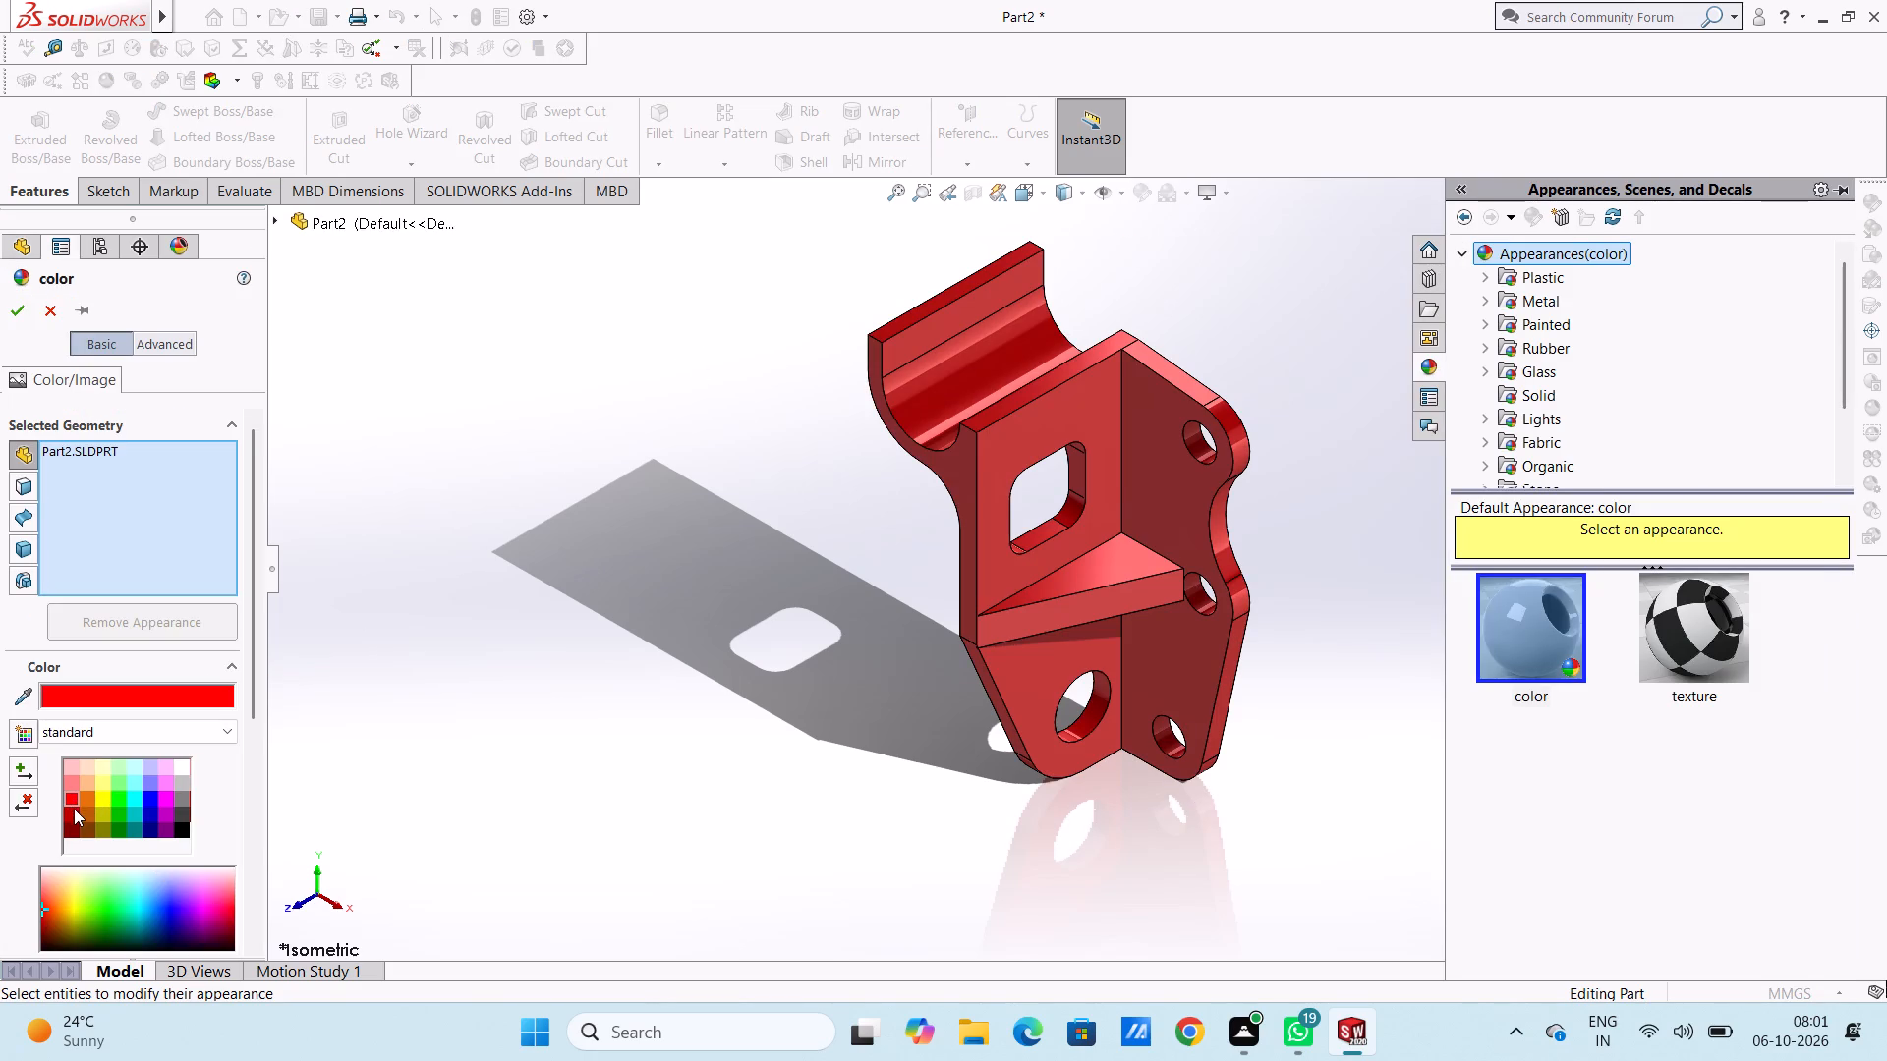
{"action": "left_click", "coordinate": [74, 811]}
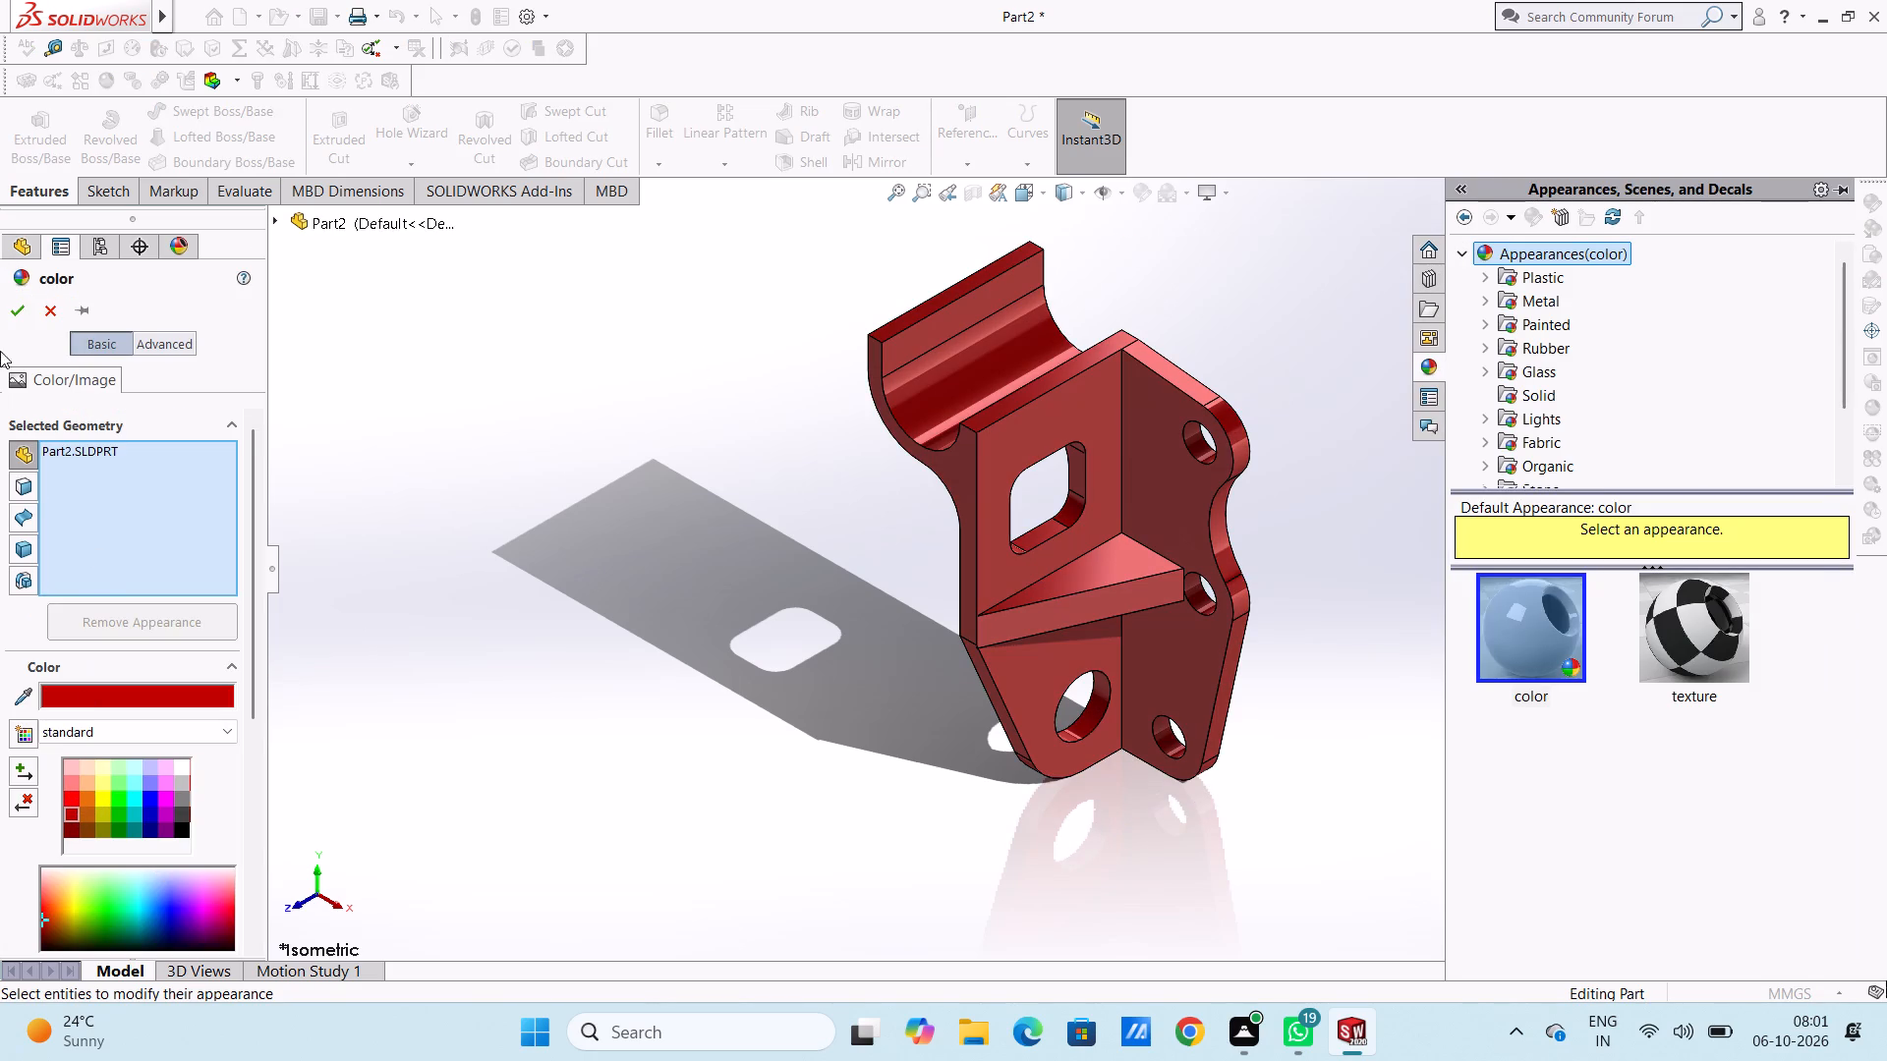
{"action": "left_click", "coordinate": [20, 323]}
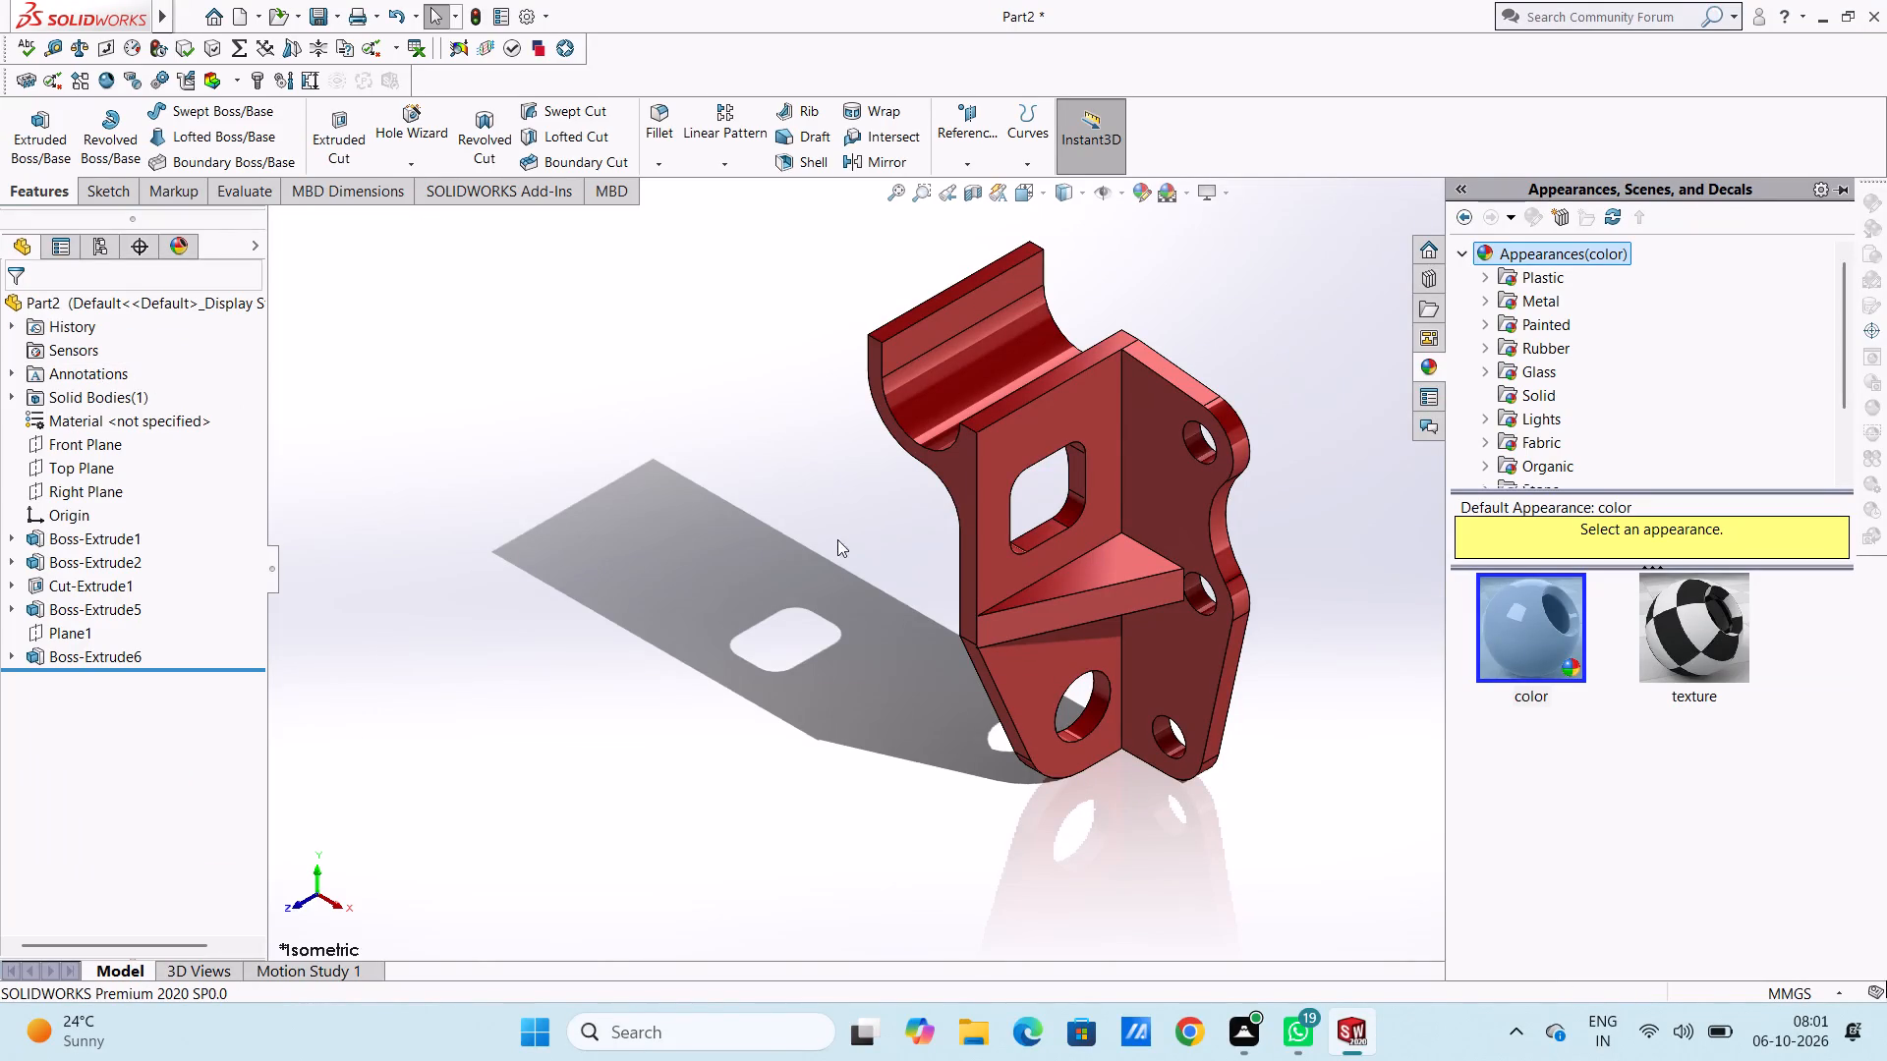
Apply the chromium plate metal appearance to the curved inner face of the U-shaped hook.
{"action": "scroll", "coordinate": [1020, 358], "scroll_direction": "down", "scroll_amount": 3}
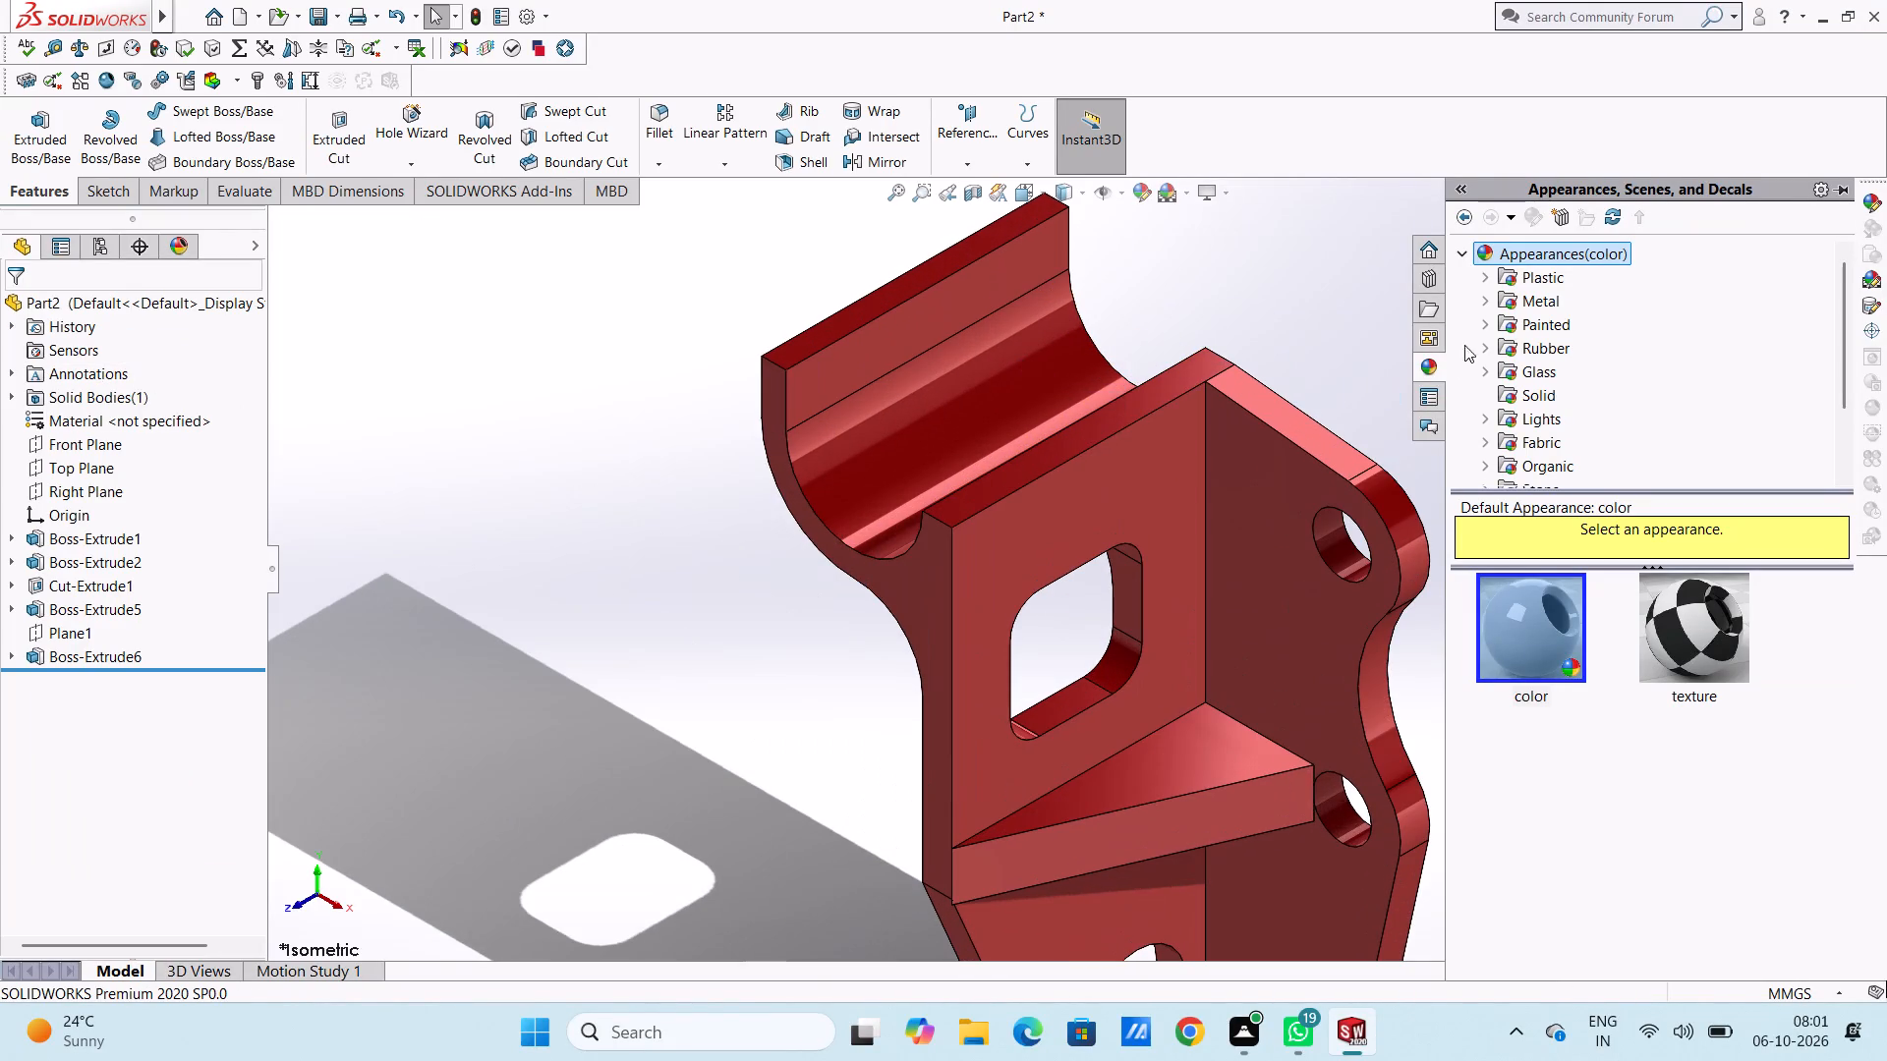
{"action": "left_click", "coordinate": [1533, 296]}
{"action": "left_click_drag", "start_coordinate": [1700, 617], "coordinate": [870, 478]}
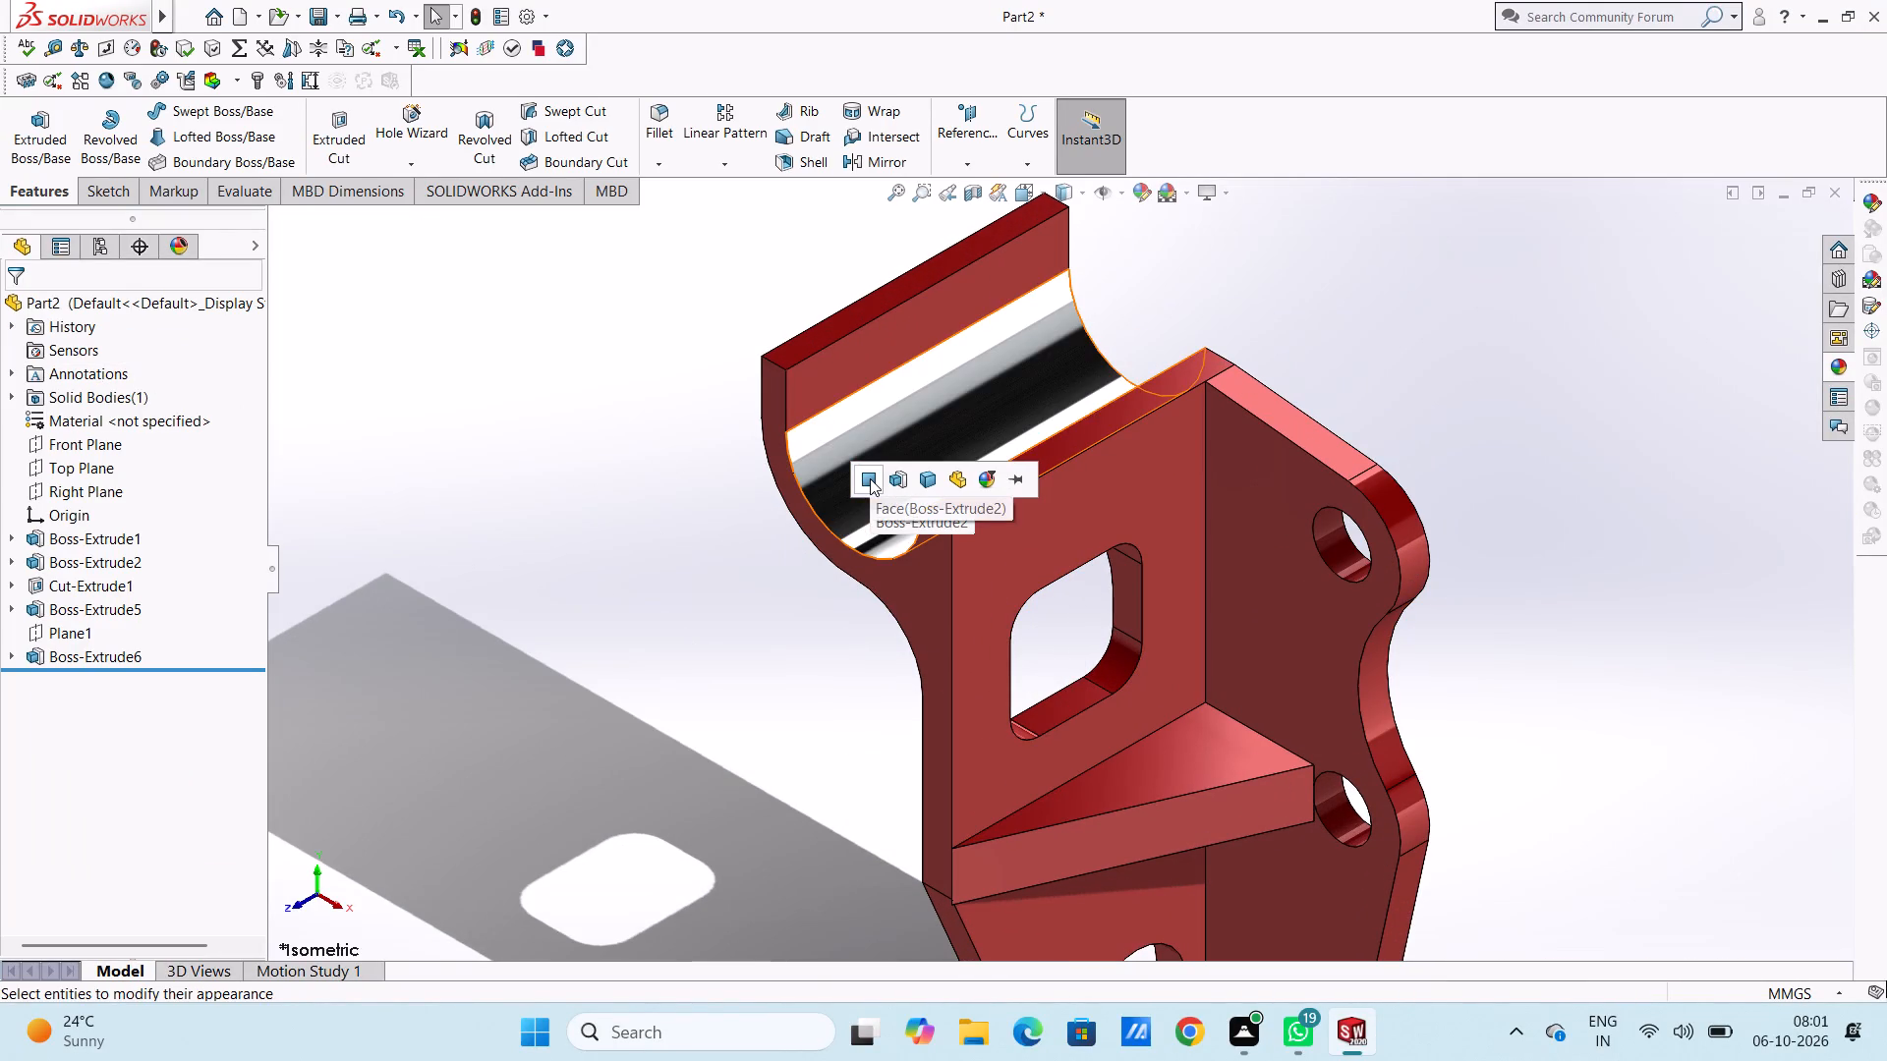
{"action": "left_click", "coordinate": [870, 478]}
Apply the chromium plate appearance to the whole rounded cutout feature, Cut-Extrude1.
{"action": "scroll", "coordinate": [802, 713], "scroll_direction": "up", "scroll_amount": 5}
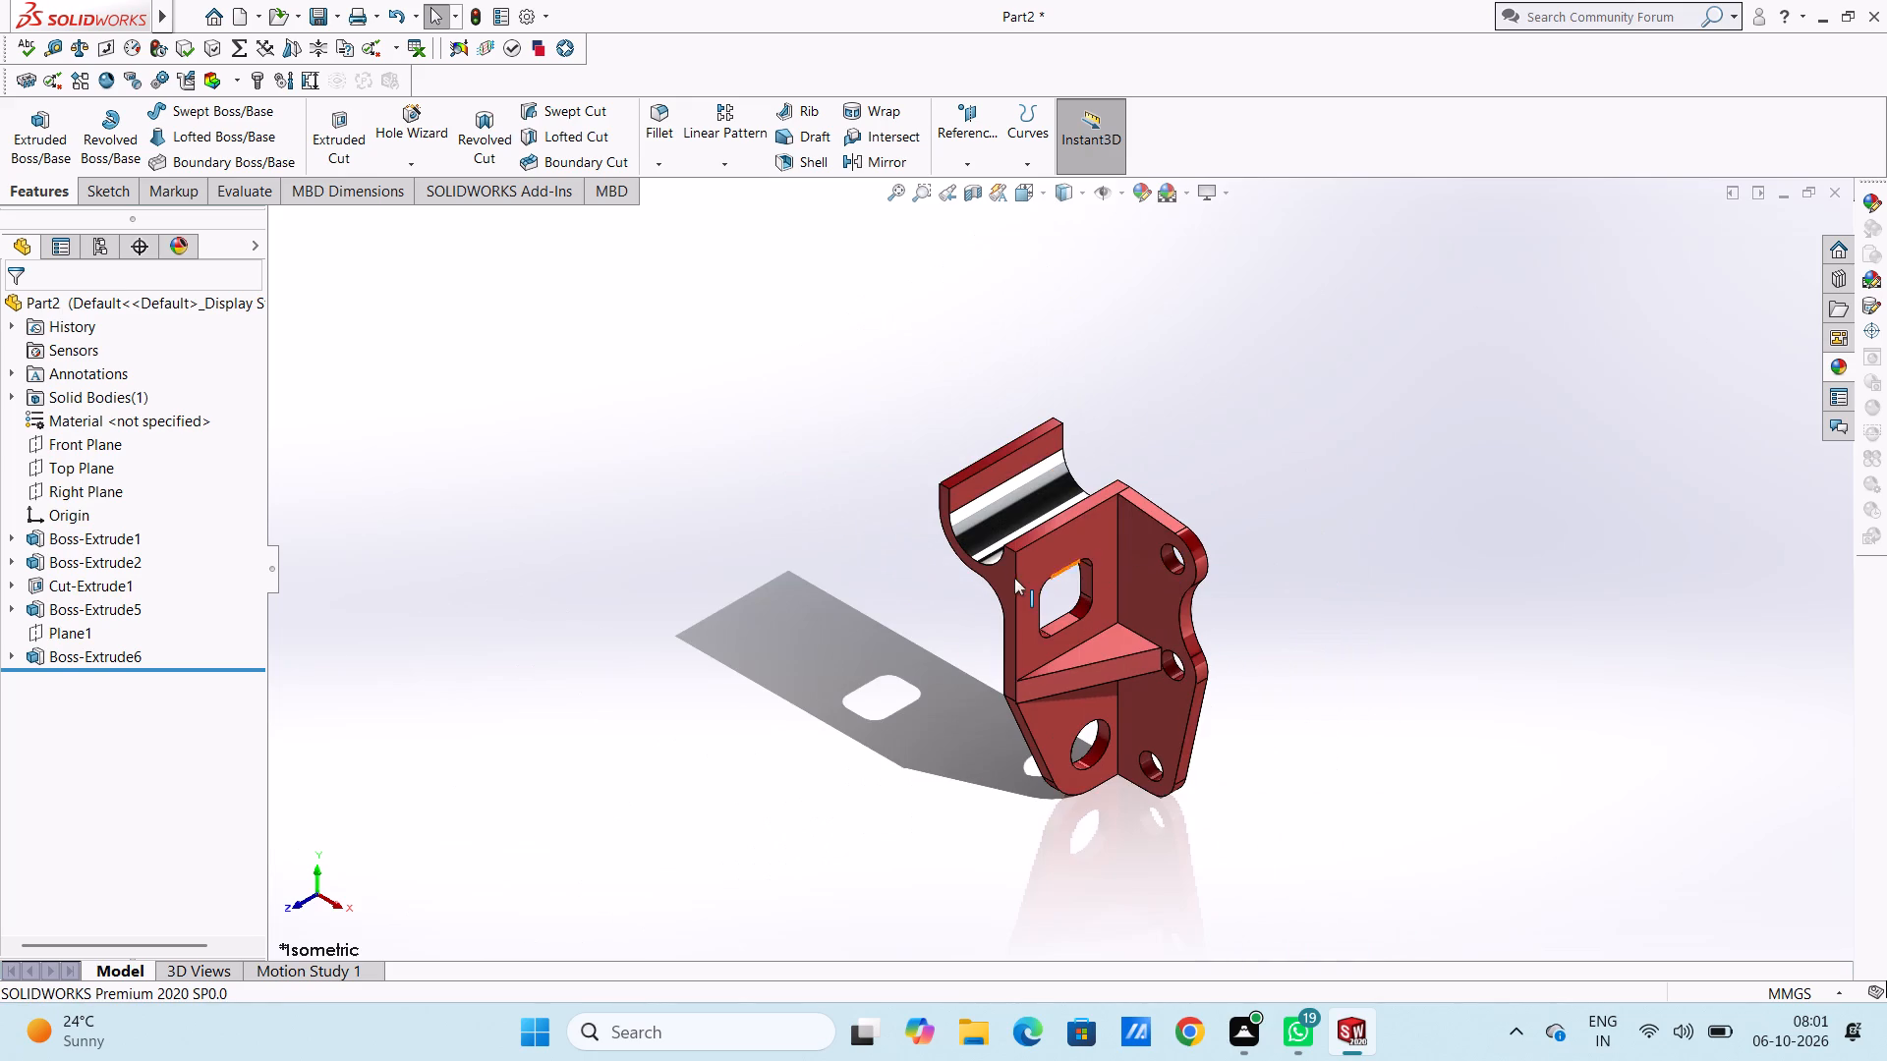
{"action": "scroll", "coordinate": [1014, 578], "scroll_direction": "down", "scroll_amount": 7}
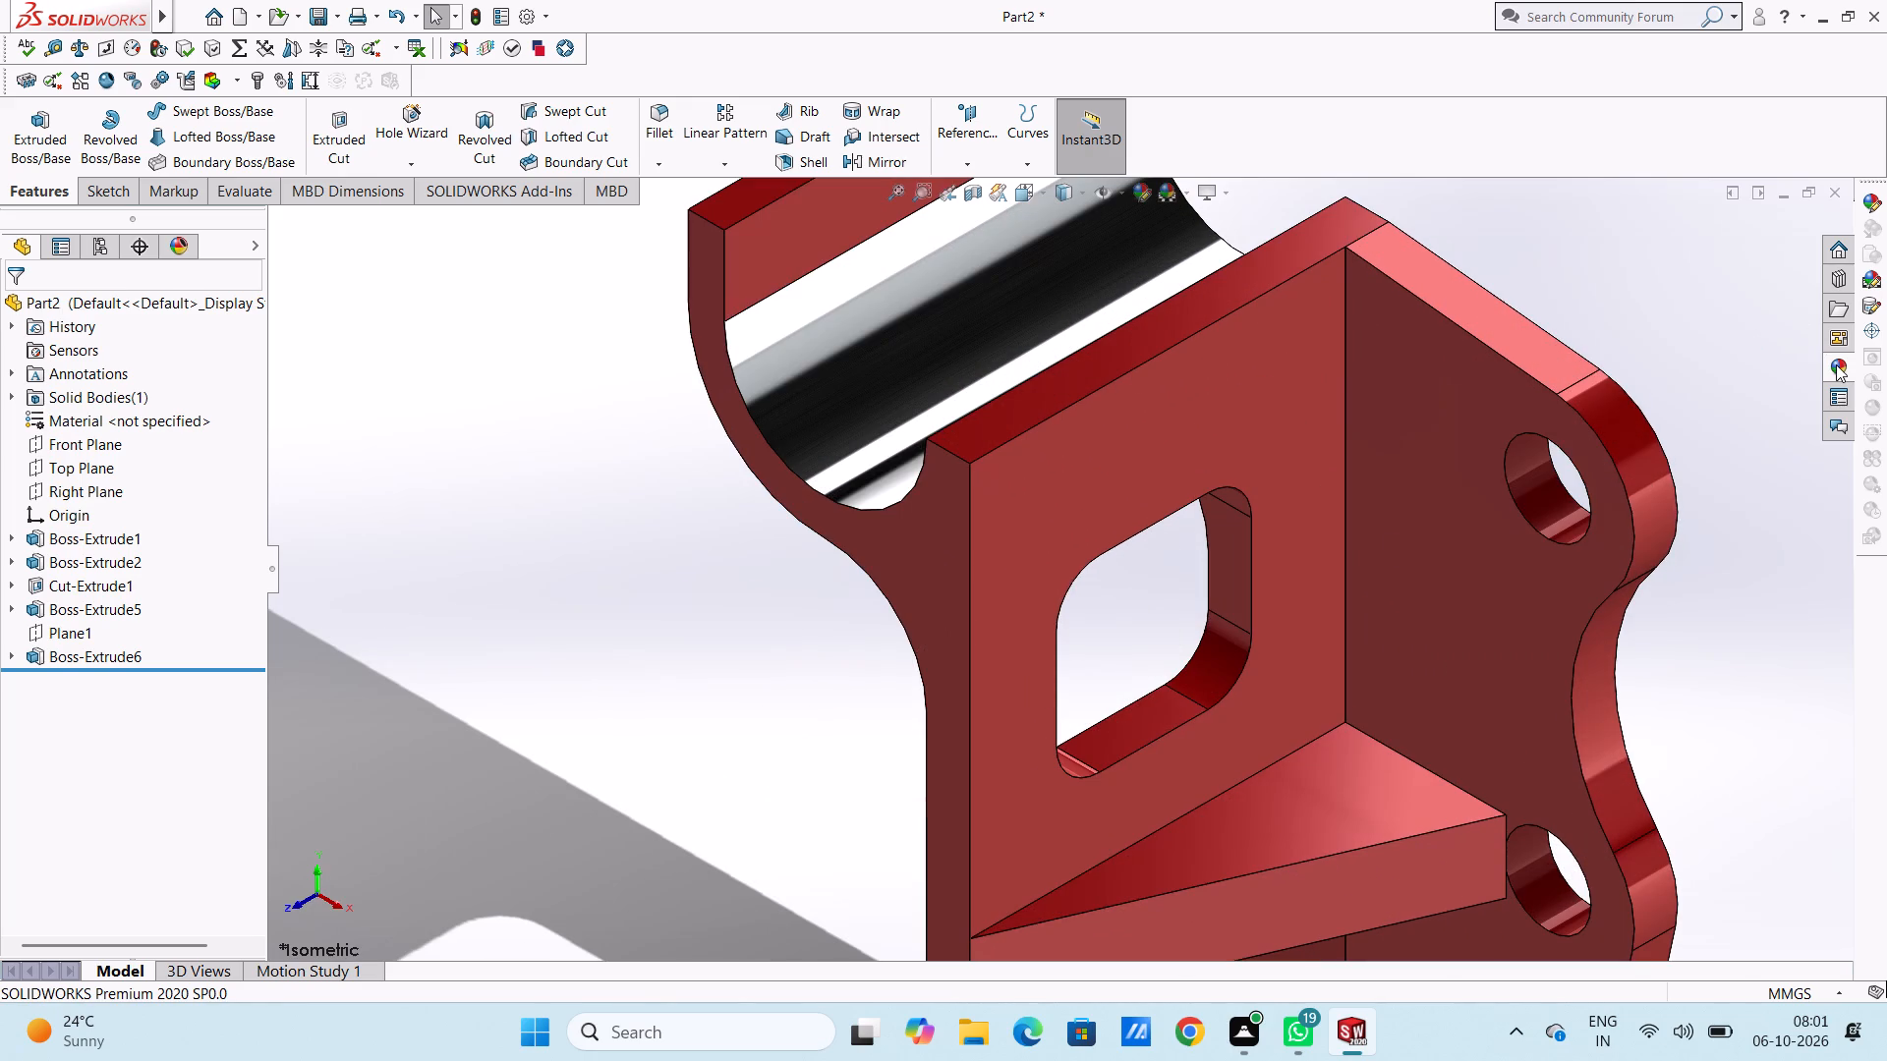
{"action": "left_click", "coordinate": [1836, 364]}
{"action": "left_click_drag", "start_coordinate": [1690, 639], "coordinate": [1215, 586]}
{"action": "left_click", "coordinate": [1244, 586]}
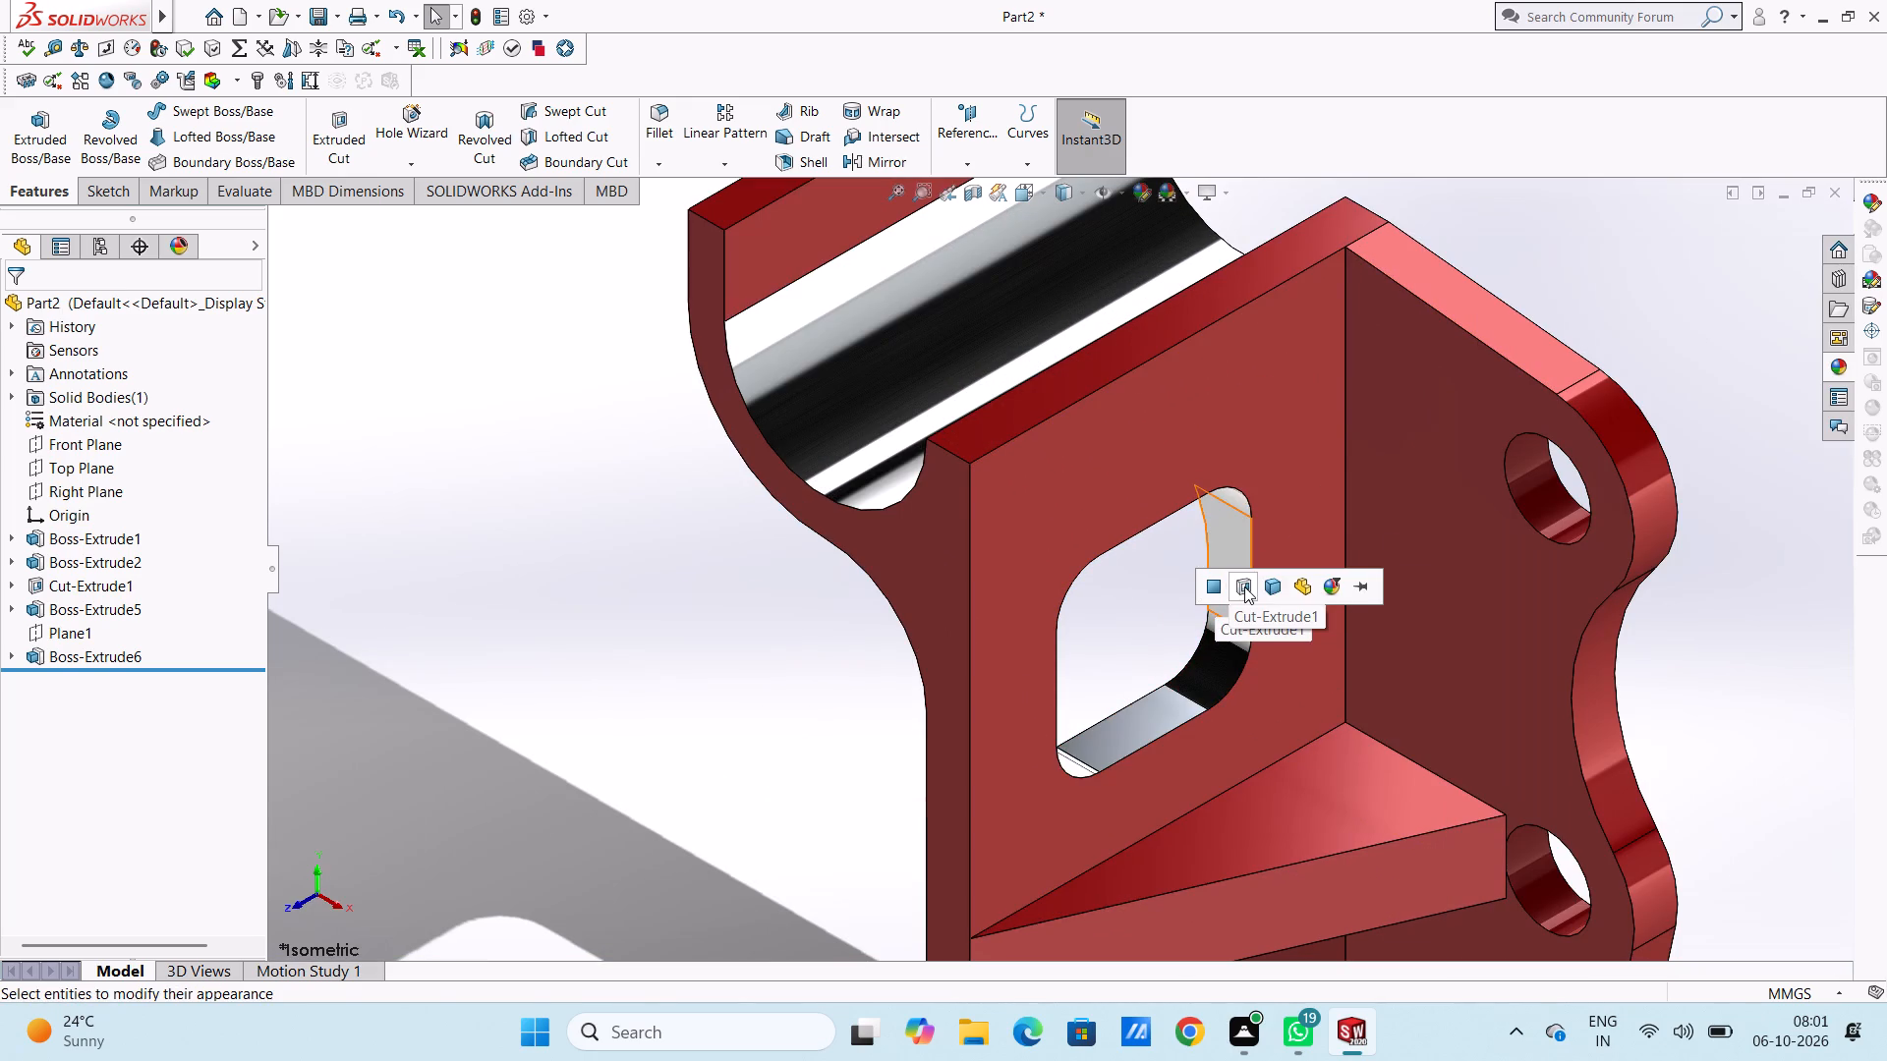
Apply the chromium plate appearance to the inner face of the side flange's upper hole only.
{"action": "scroll", "coordinate": [1180, 600], "scroll_direction": "up", "scroll_amount": 4}
{"action": "scroll", "coordinate": [1284, 570], "scroll_direction": "down", "scroll_amount": 2}
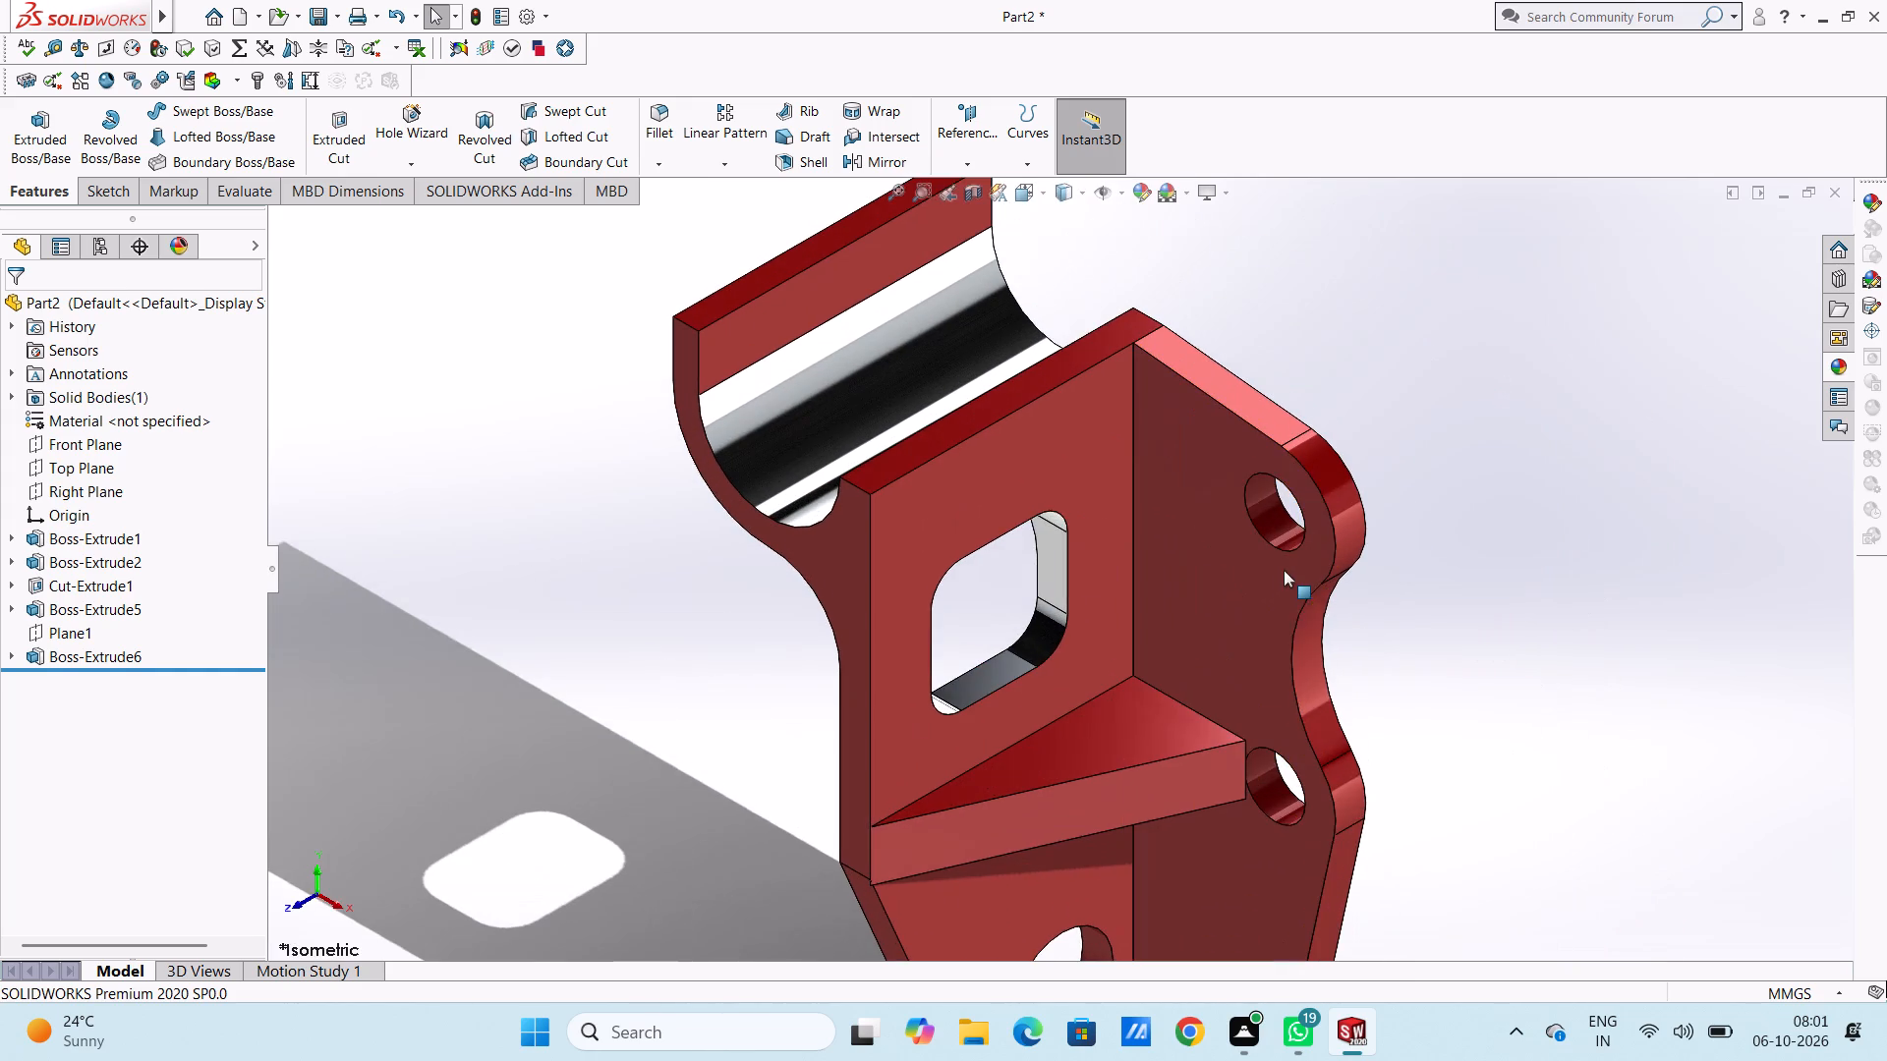
{"action": "scroll", "coordinate": [1257, 533], "scroll_direction": "down", "scroll_amount": 2}
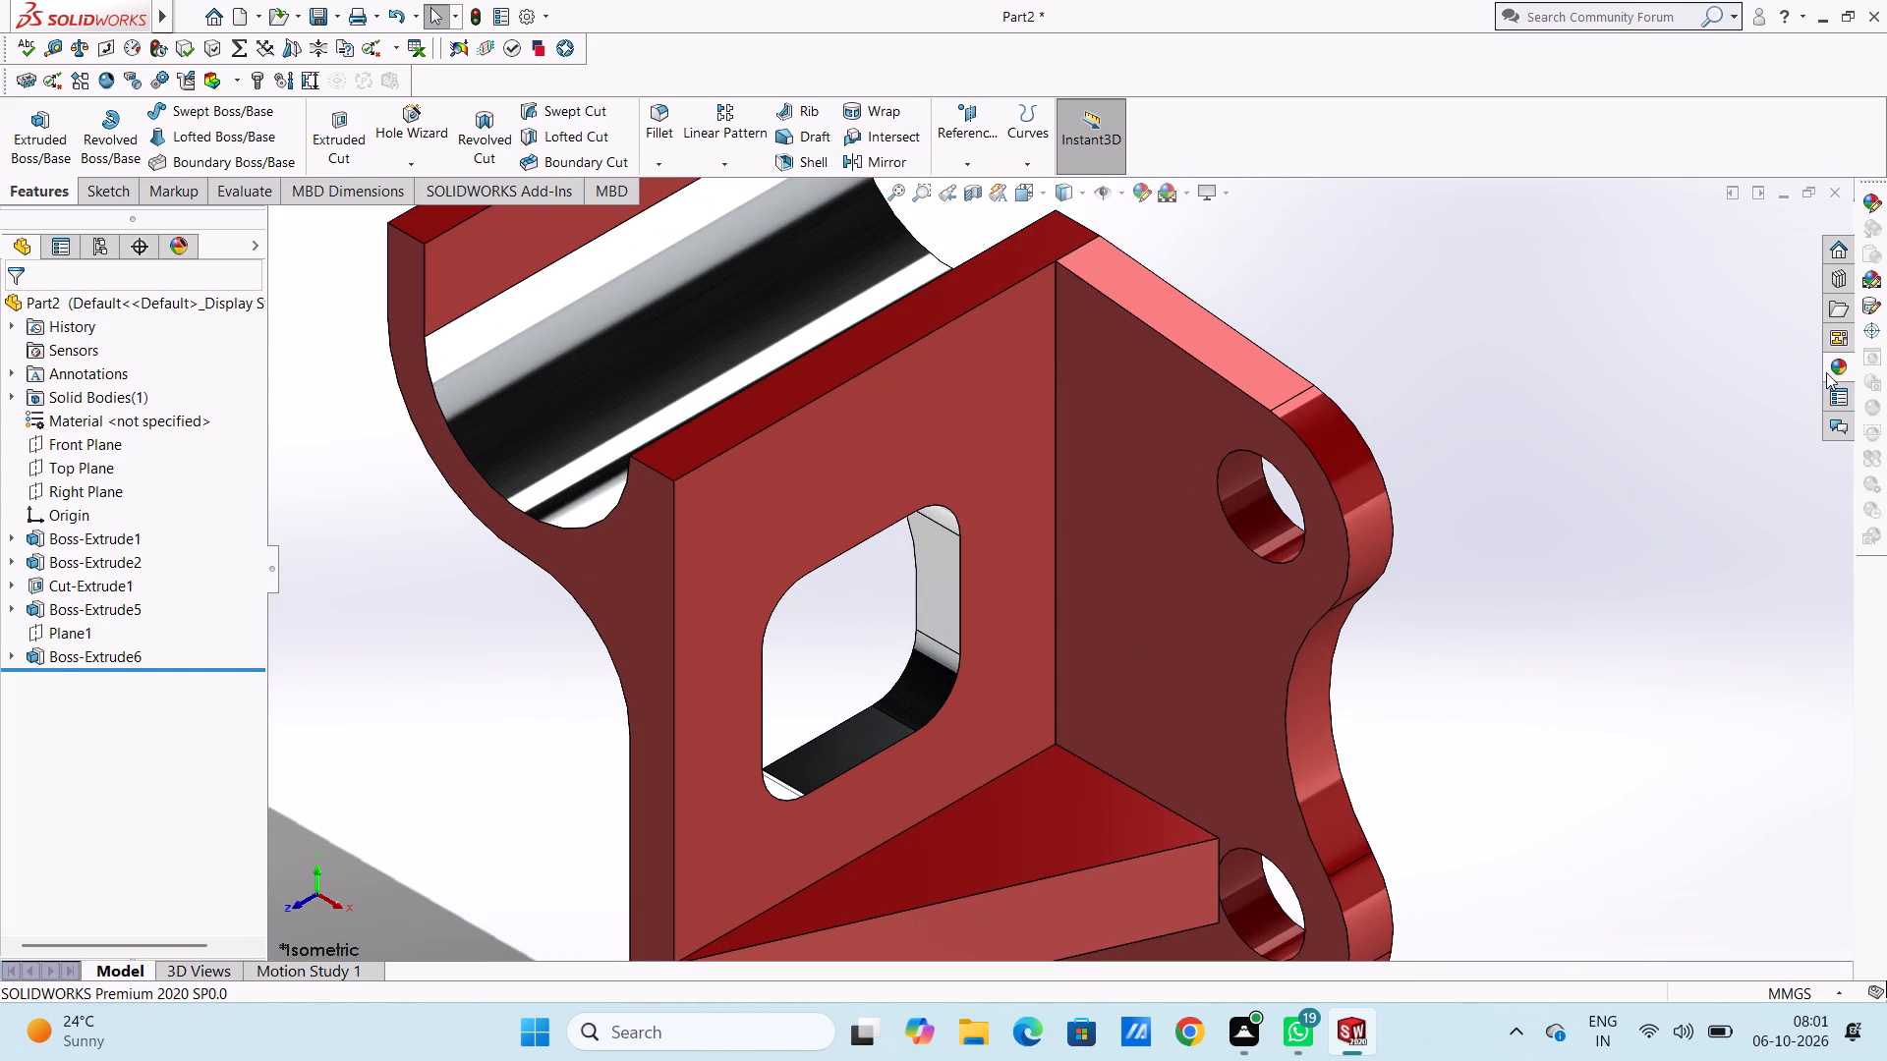
{"action": "left_click", "coordinate": [1830, 369]}
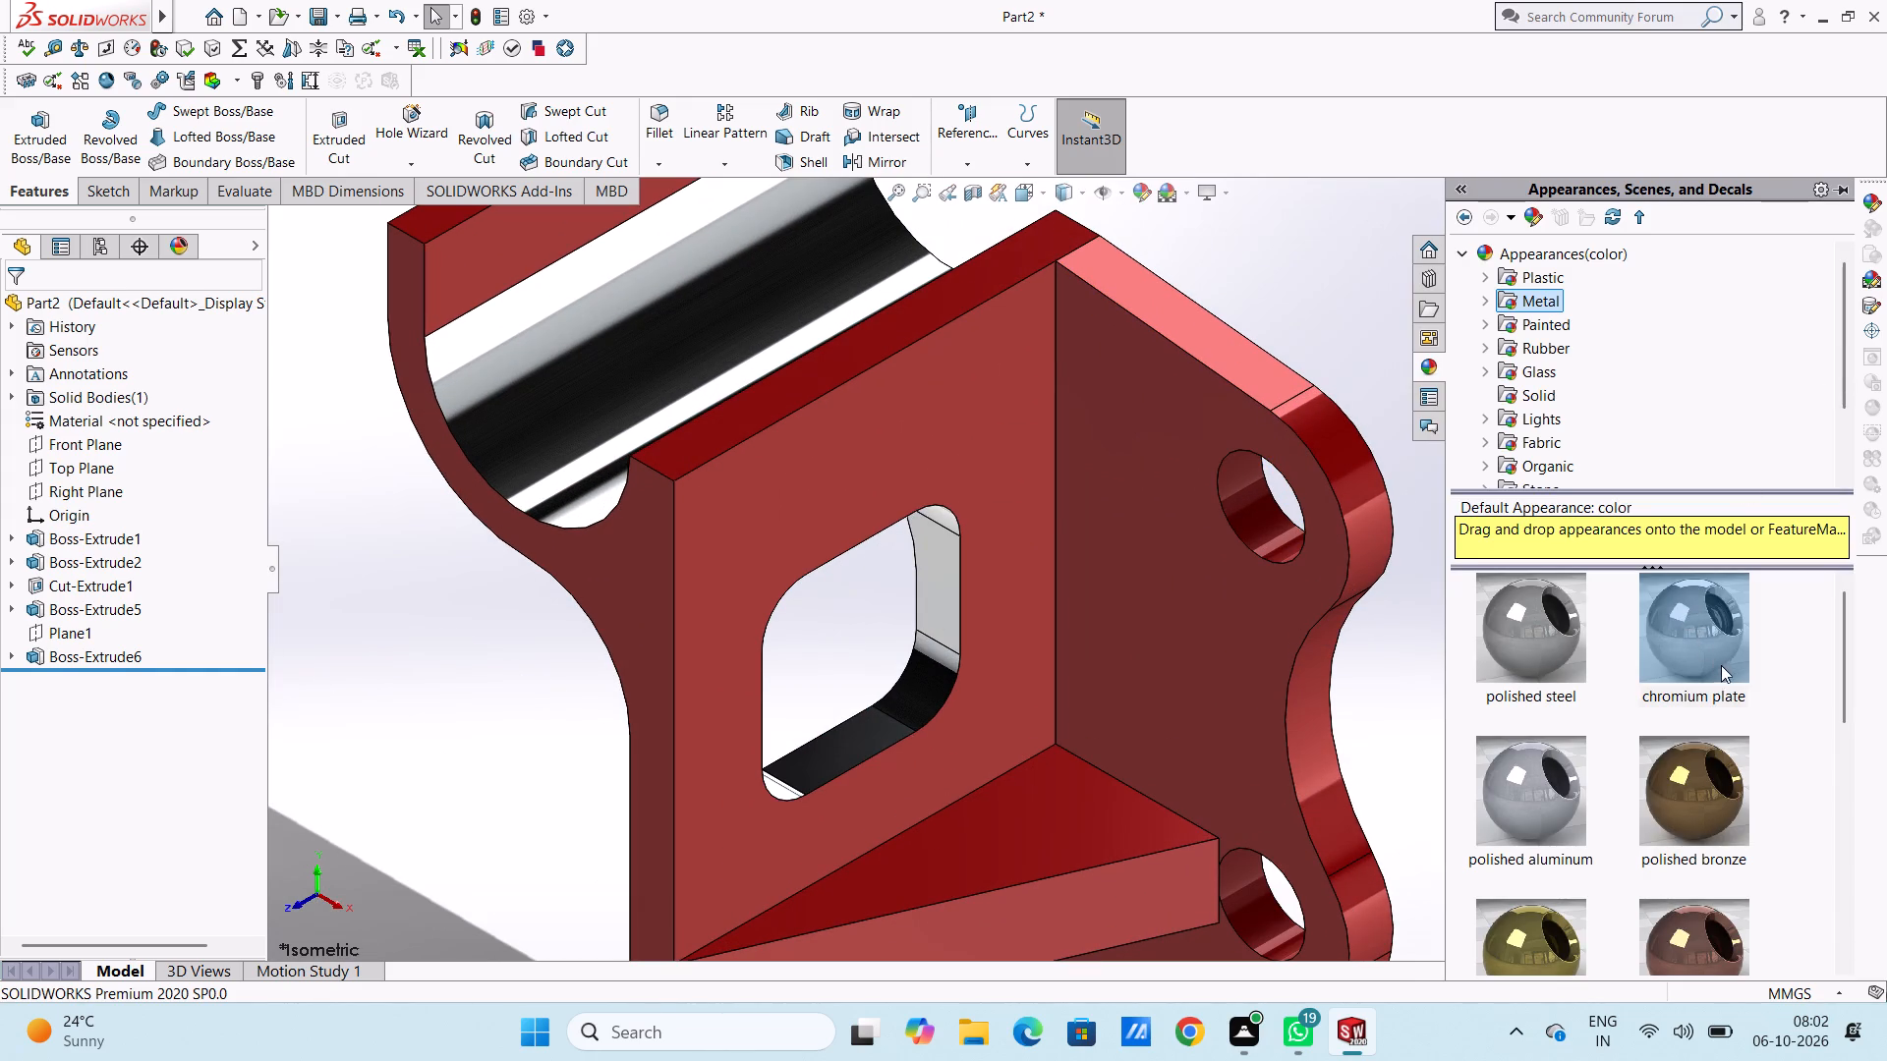
{"action": "left_click_drag", "start_coordinate": [1712, 641], "coordinate": [1283, 532]}
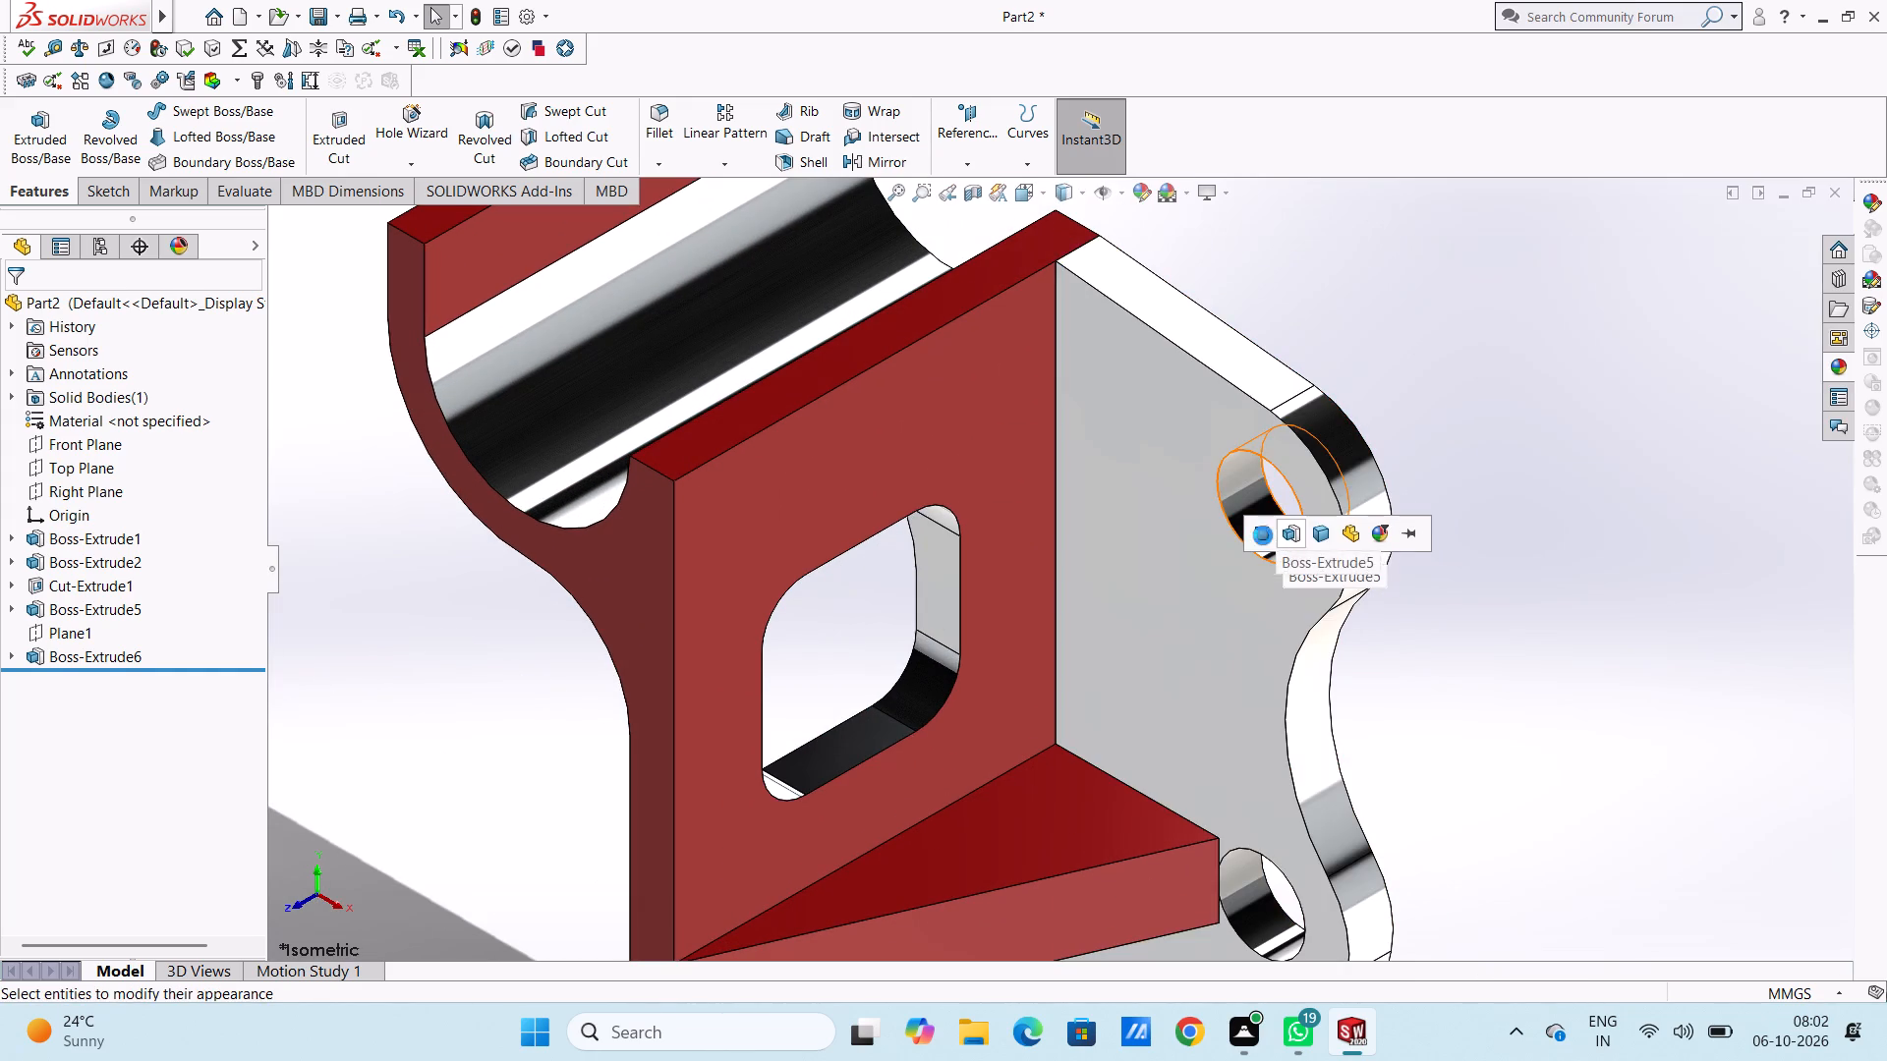
{"action": "left_click", "coordinate": [1250, 537]}
Apply the chromium plate appearance to the inner face of the large hole at the plate's lower end.
{"action": "scroll", "coordinate": [1225, 610], "scroll_direction": "up", "scroll_amount": 4}
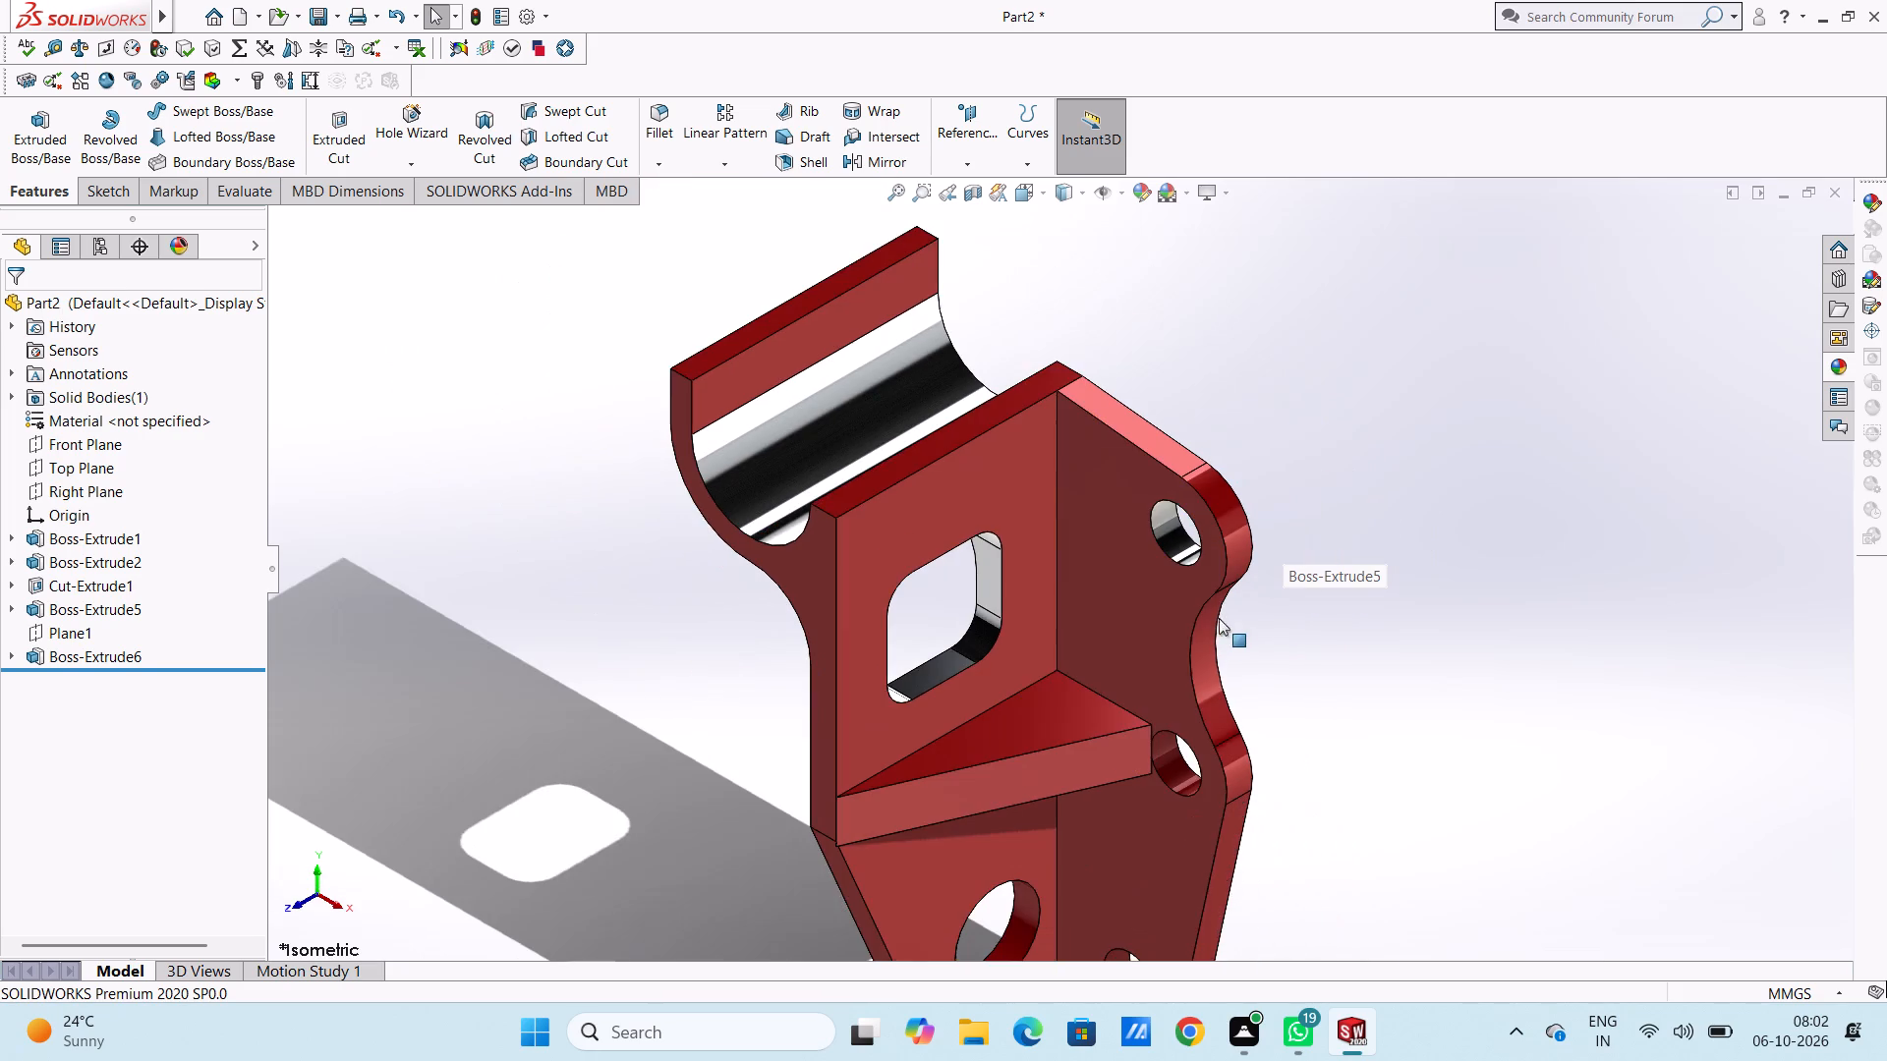
{"action": "scroll", "coordinate": [1035, 865], "scroll_direction": "down", "scroll_amount": 3}
{"action": "scroll", "coordinate": [988, 865], "scroll_direction": "up", "scroll_amount": 3}
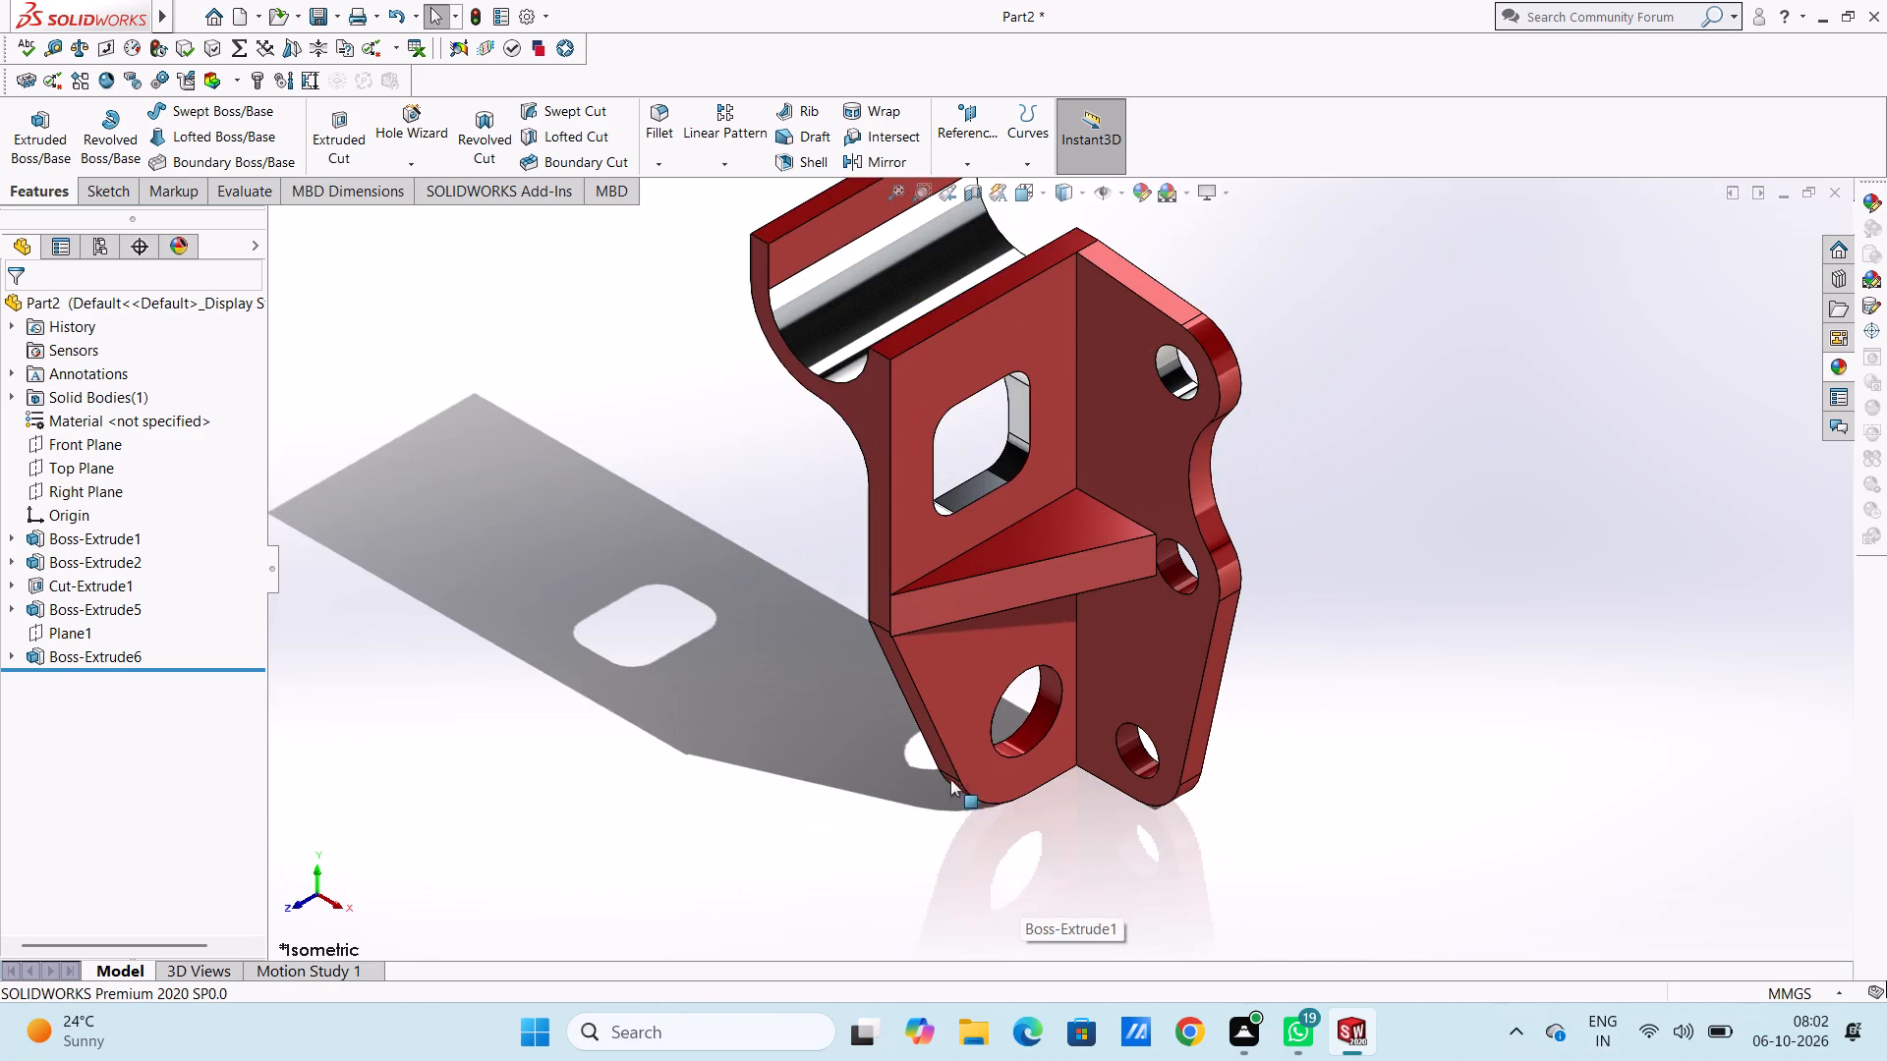
{"action": "scroll", "coordinate": [950, 763], "scroll_direction": "down", "scroll_amount": 4}
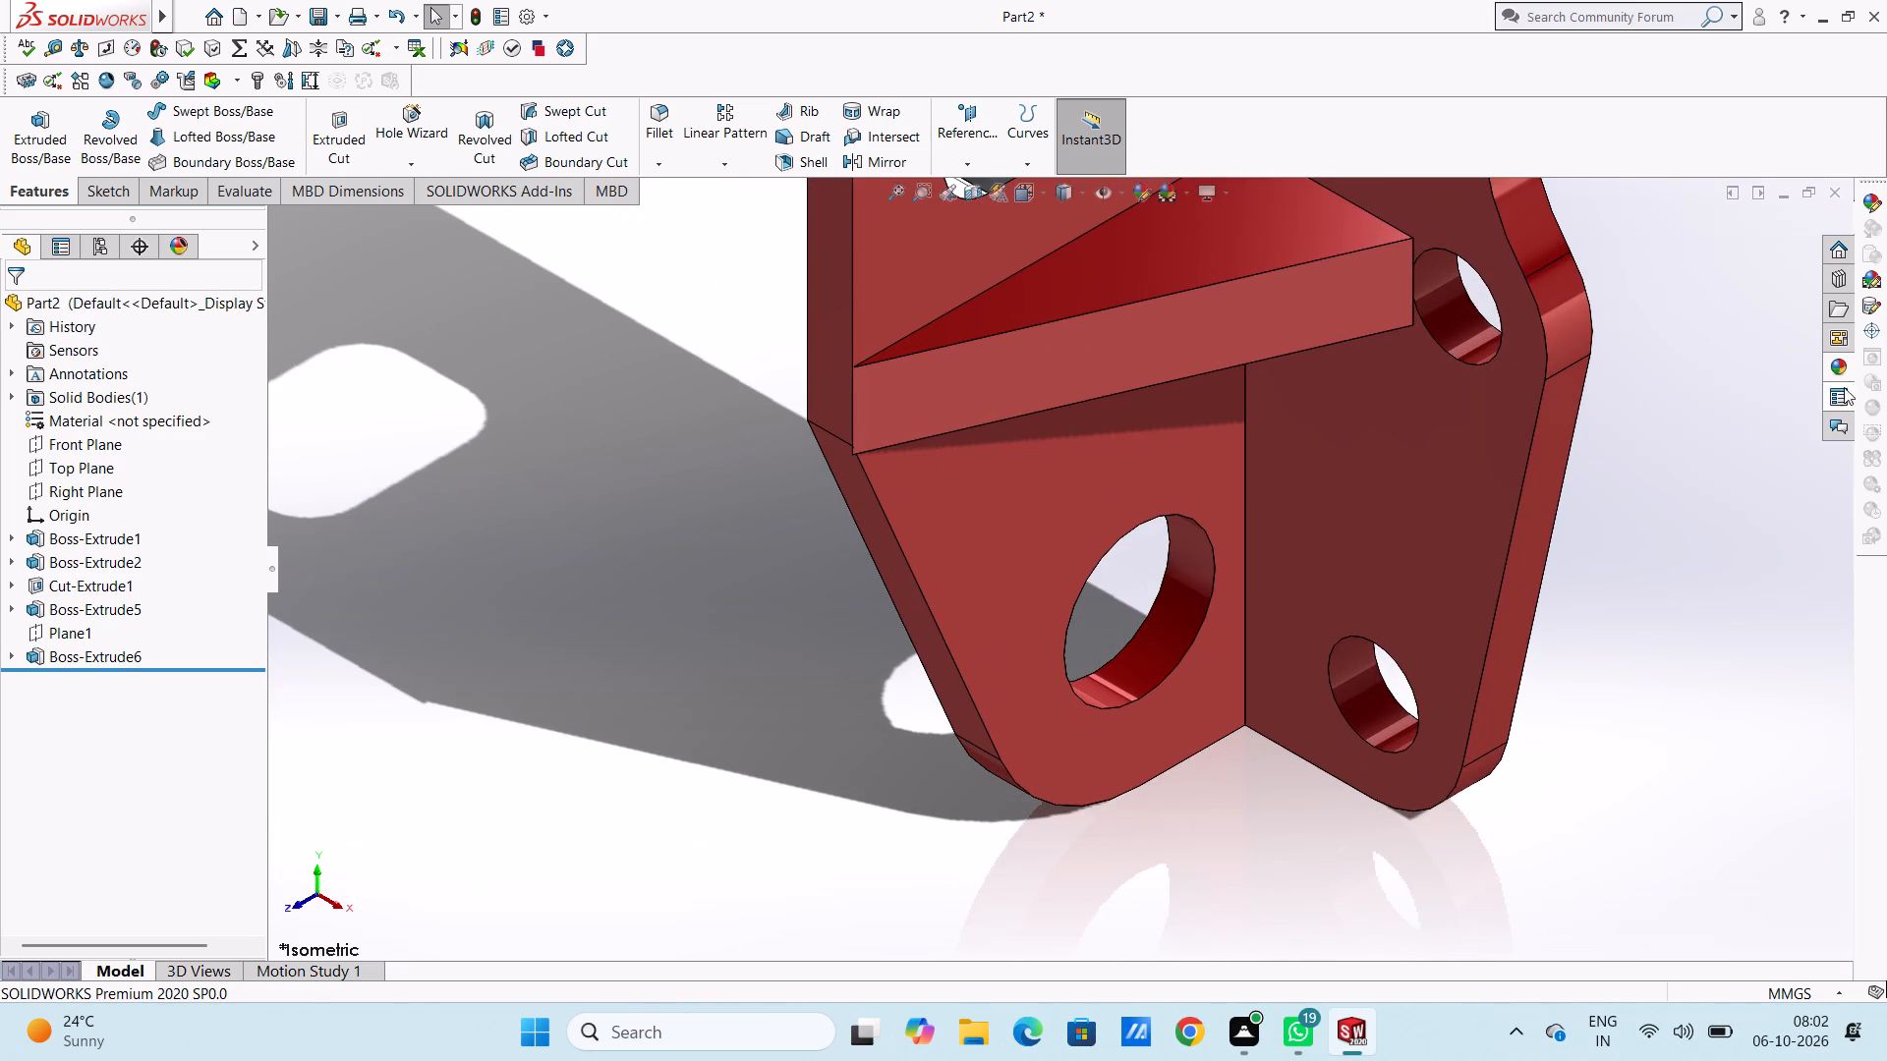
{"action": "left_click", "coordinate": [1832, 364]}
{"action": "left_click_drag", "start_coordinate": [1709, 624], "coordinate": [1180, 612]}
{"action": "left_click", "coordinate": [1180, 612]}
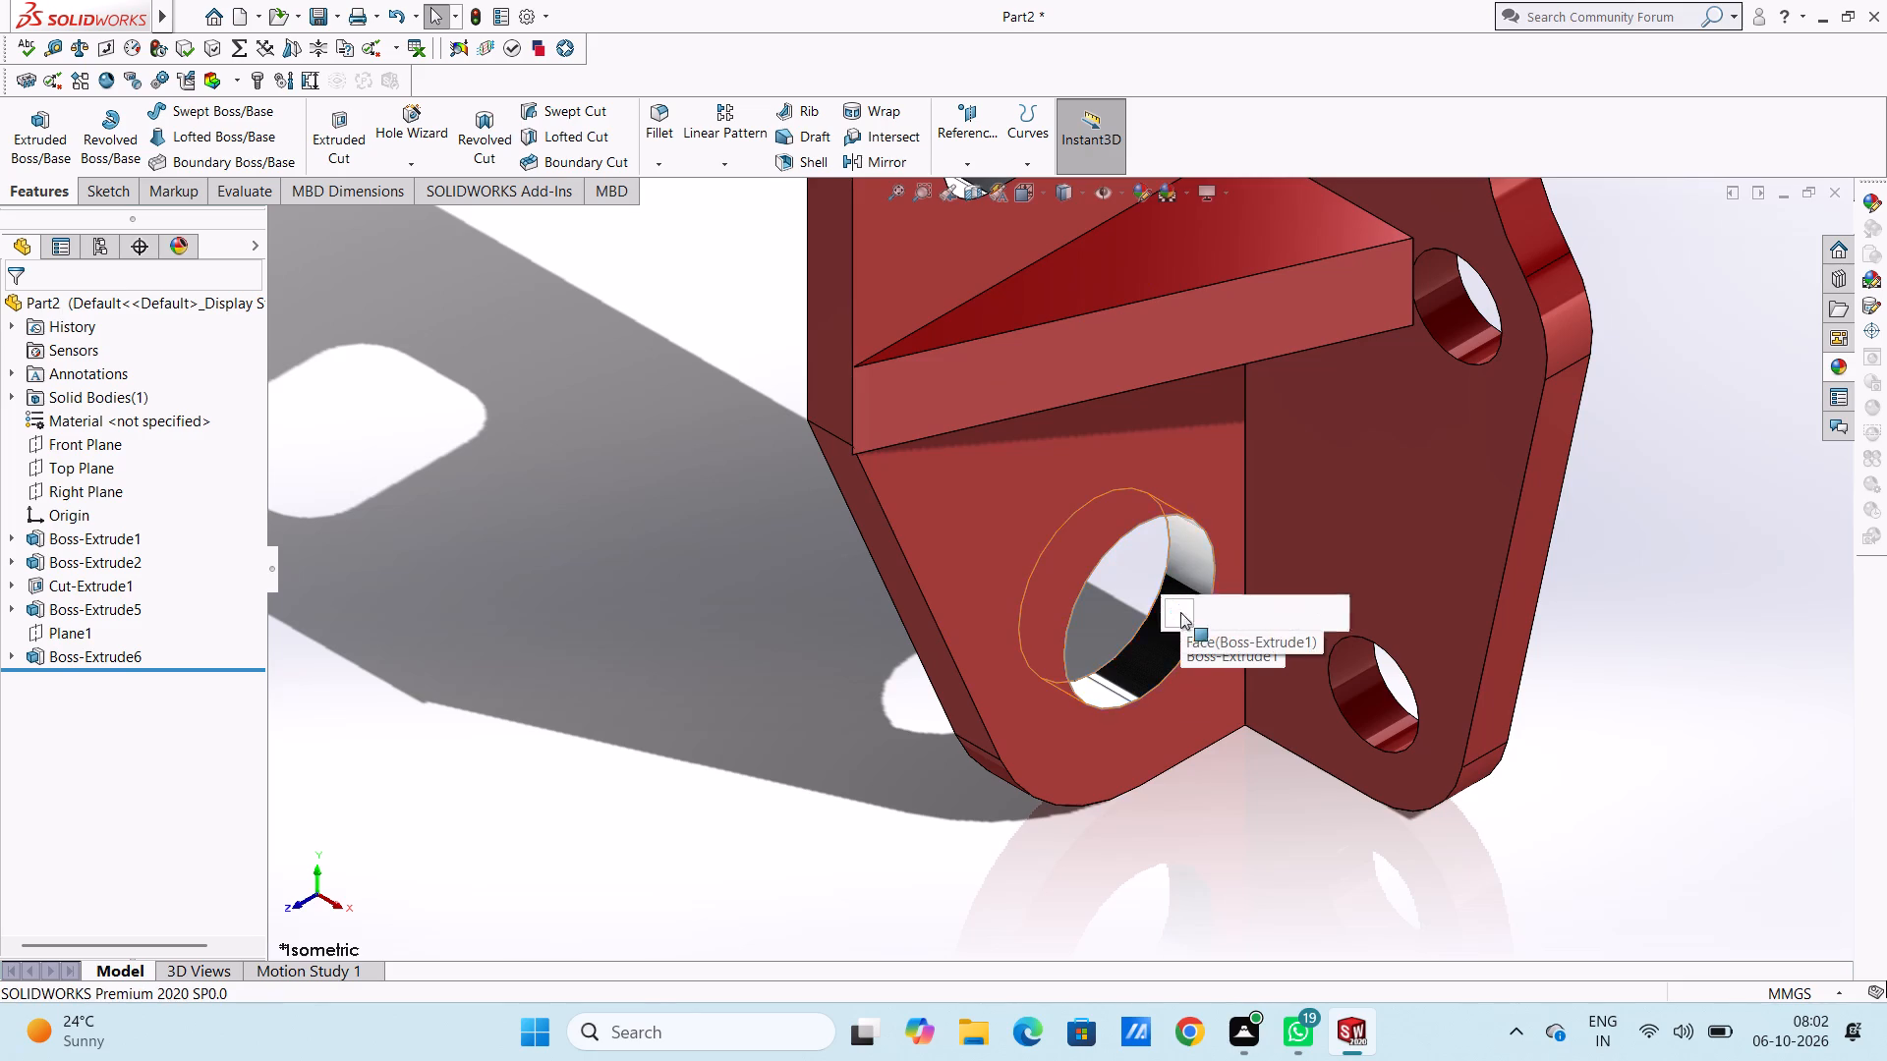
Apply the chromium plate appearance to the inner face of the side flange's middle hole, beside the rib.
{"action": "scroll", "coordinate": [1180, 612], "scroll_direction": "up", "scroll_amount": 4}
{"action": "scroll", "coordinate": [1256, 384], "scroll_direction": "down", "scroll_amount": 5}
{"action": "scroll", "coordinate": [1152, 578], "scroll_direction": "down", "scroll_amount": 2}
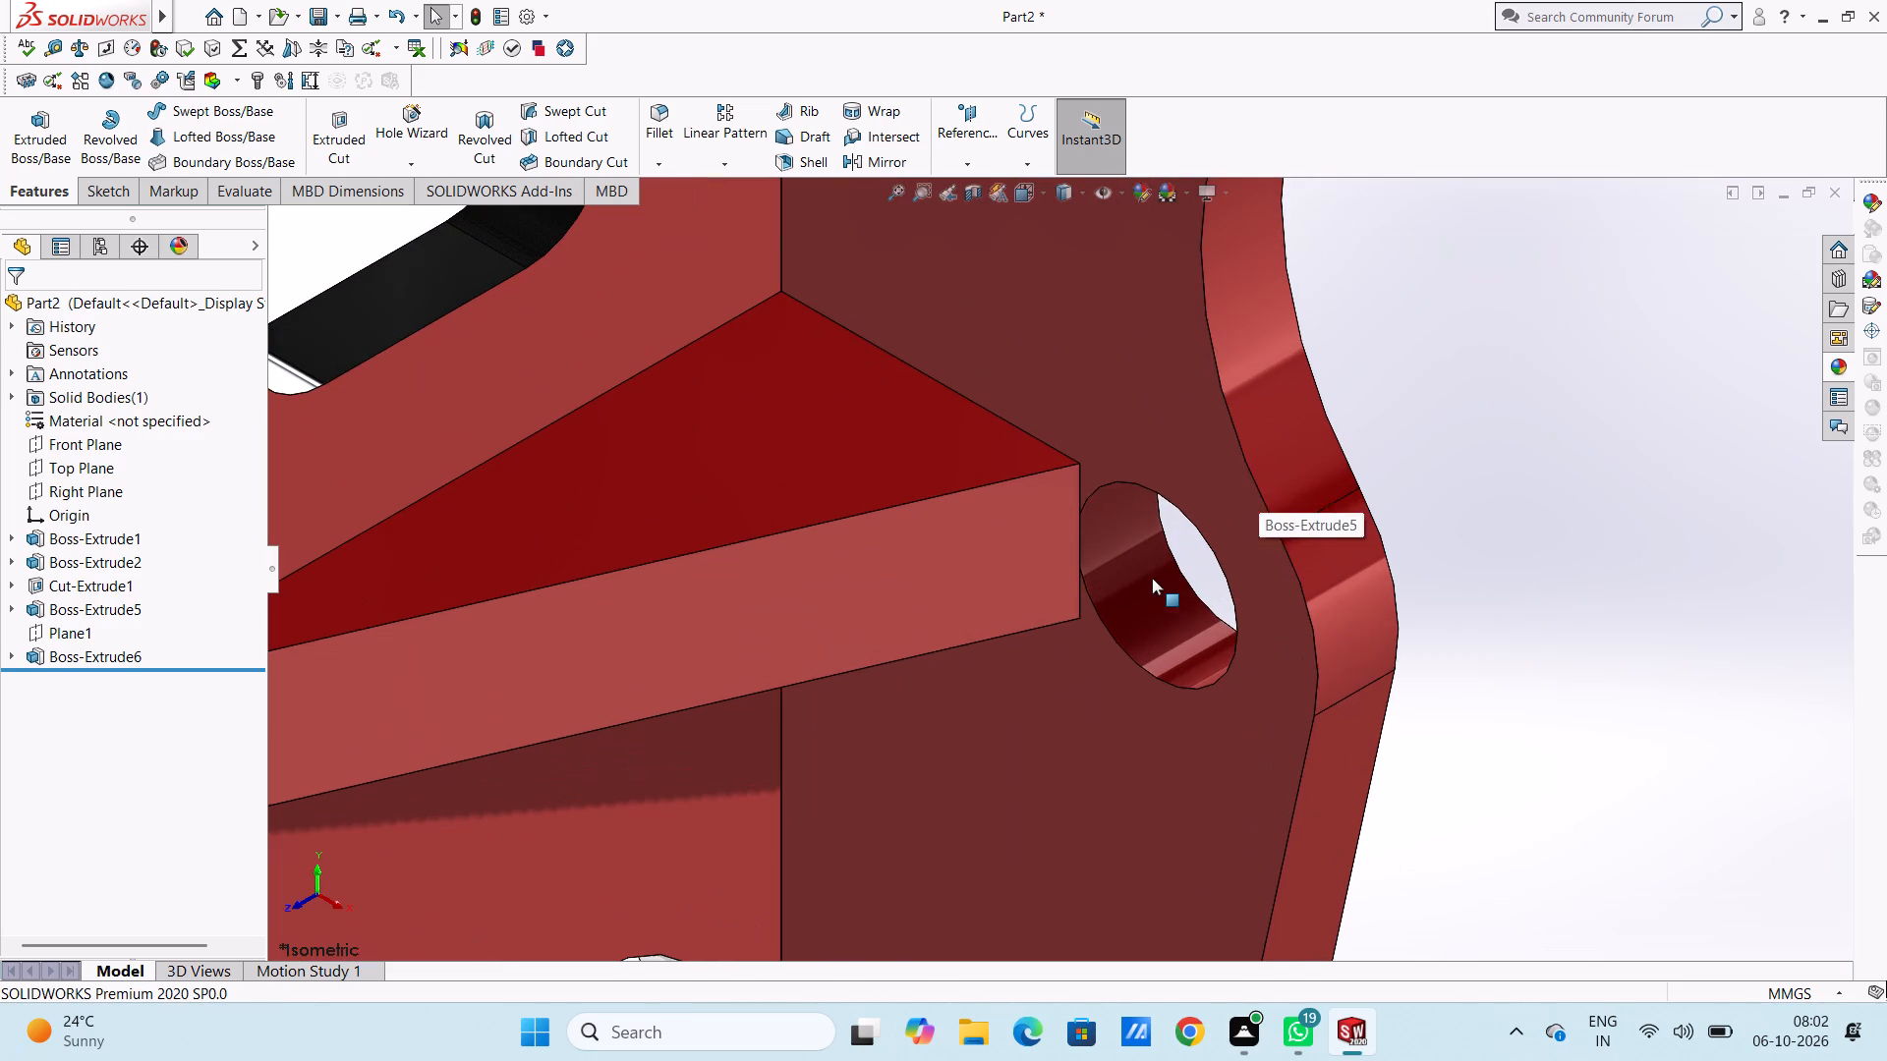
{"action": "left_click", "coordinate": [1840, 363]}
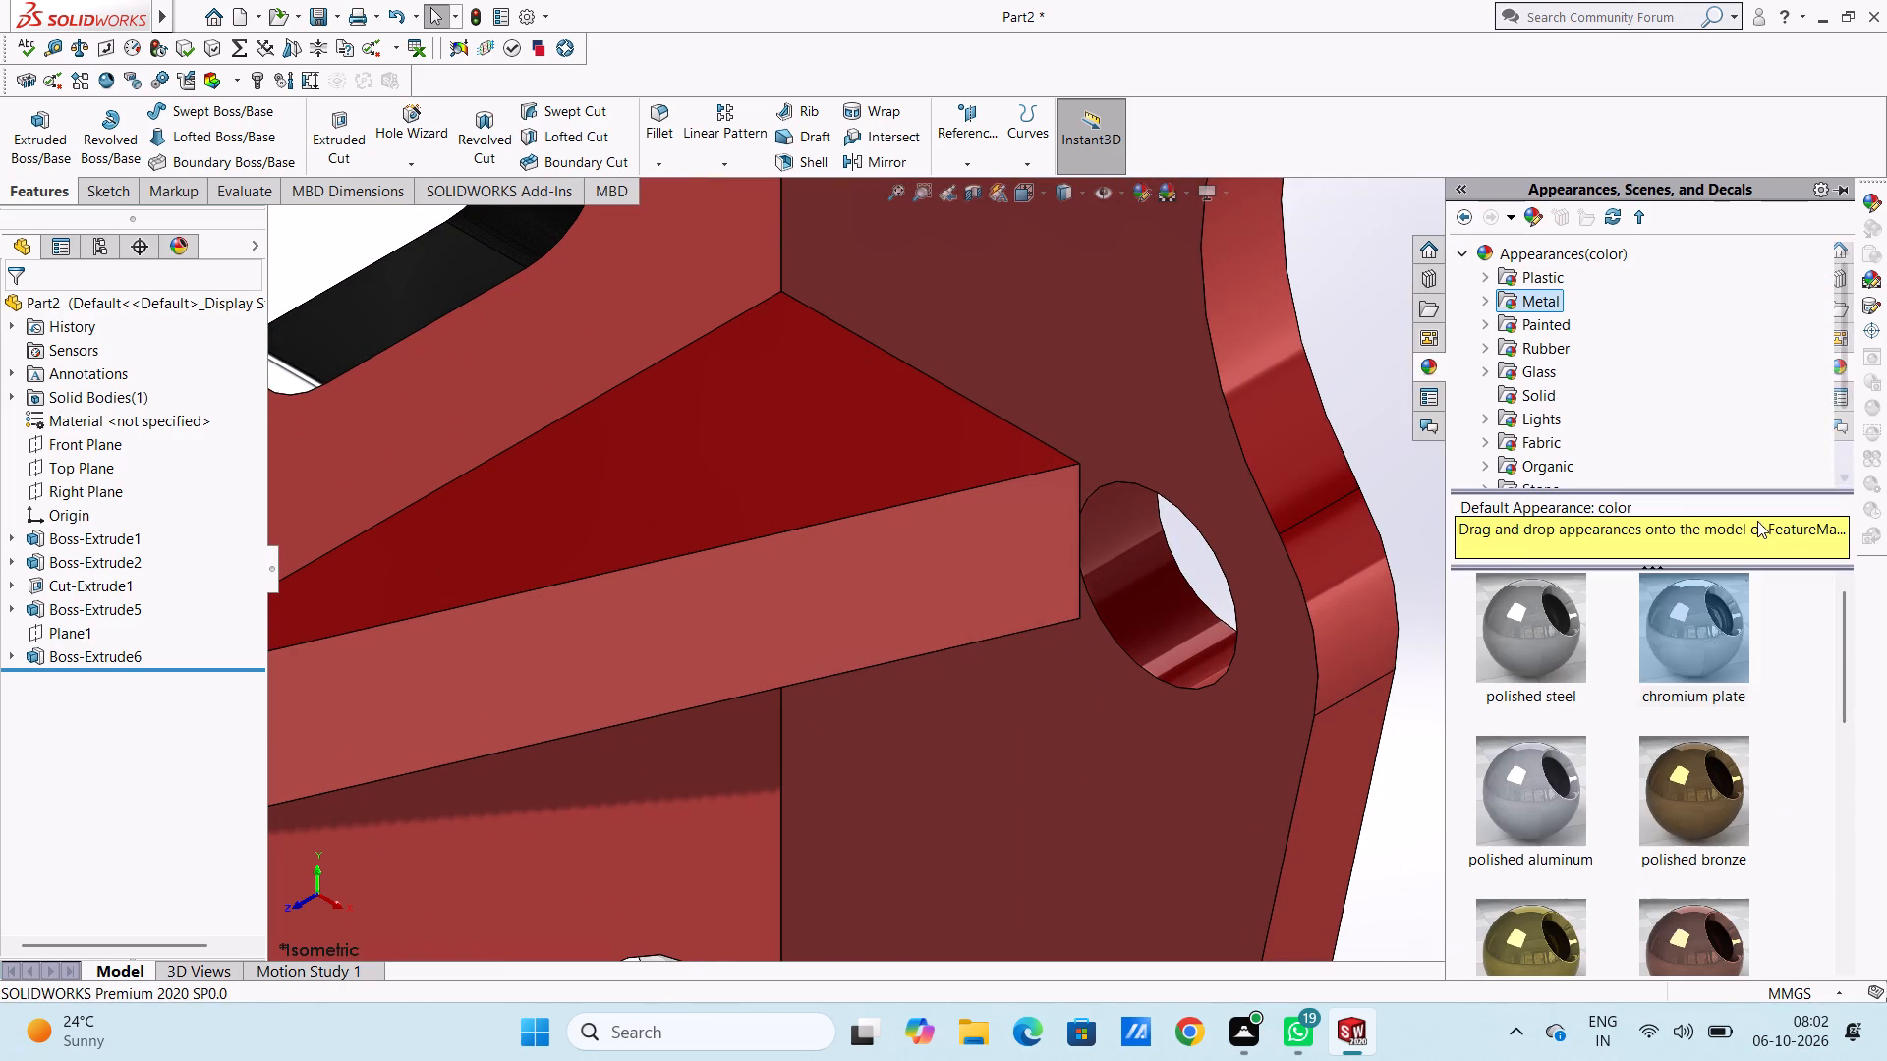
{"action": "left_click_drag", "start_coordinate": [1697, 627], "coordinate": [1150, 607]}
{"action": "left_click", "coordinate": [1149, 606]}
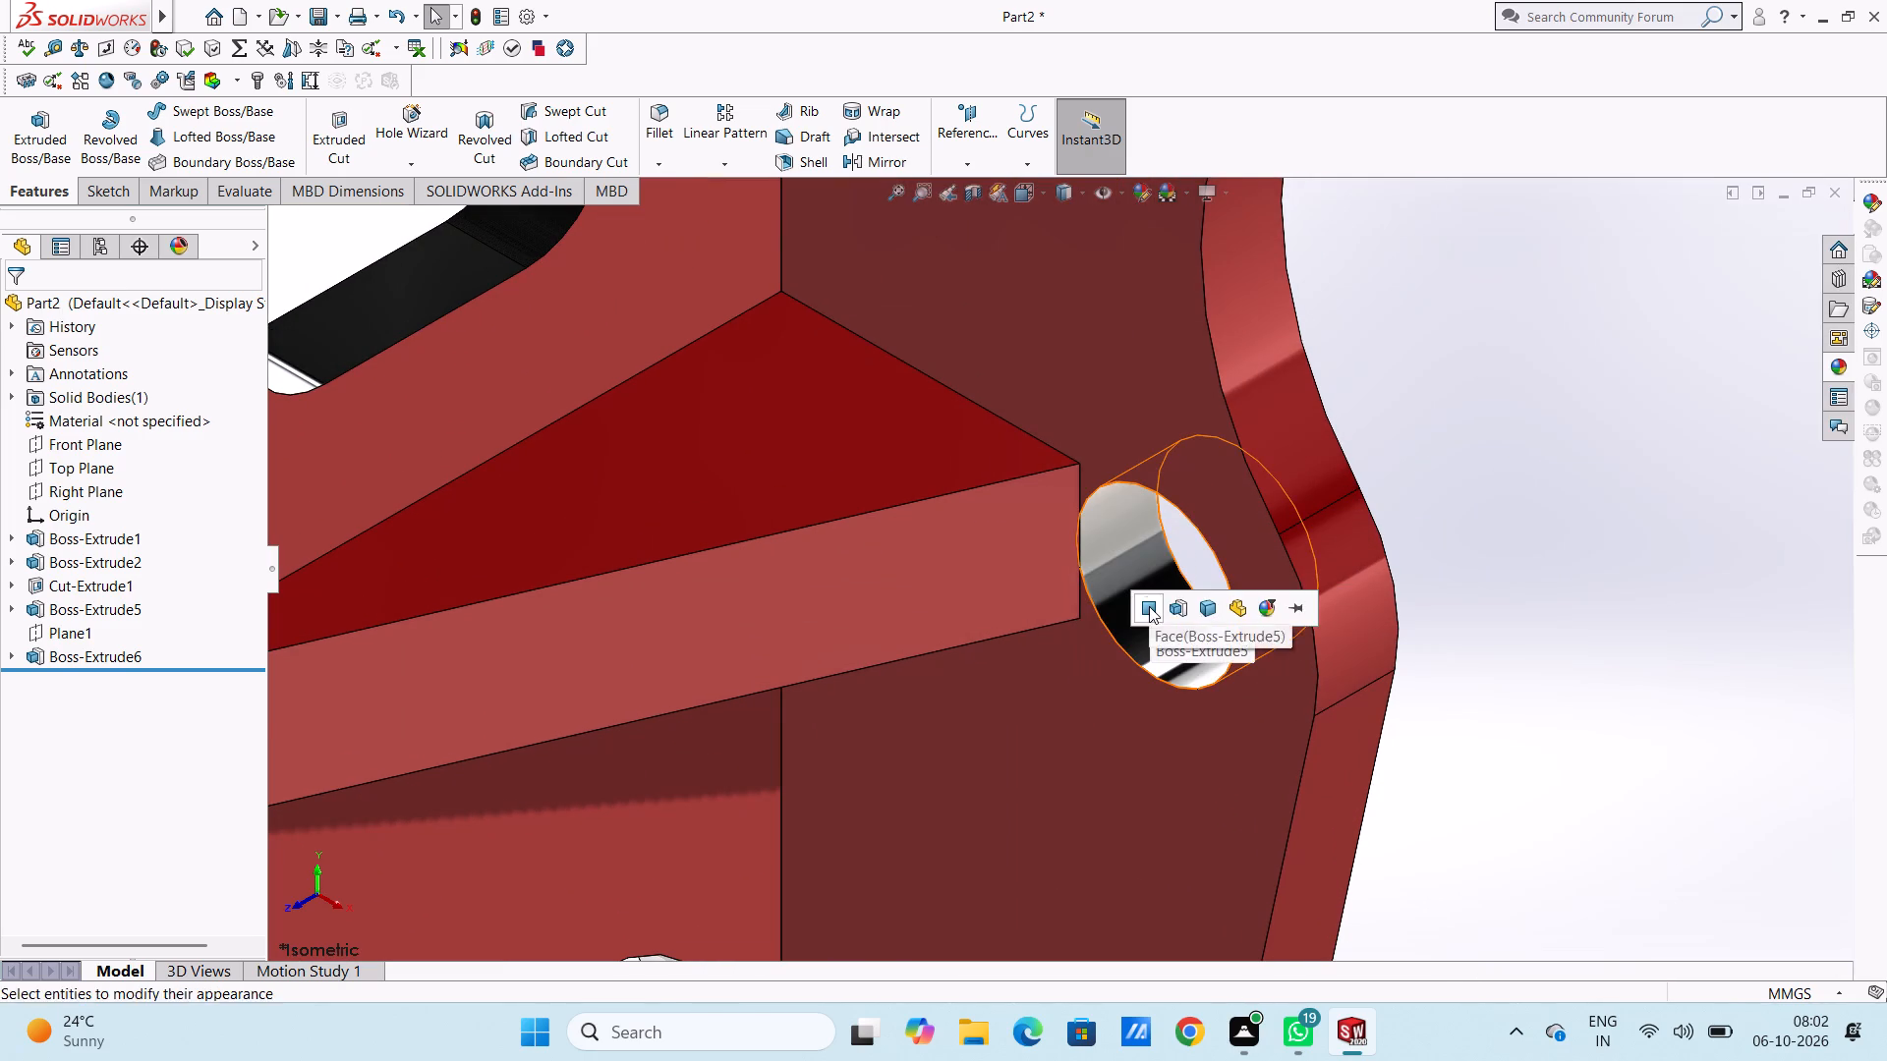
Apply the chromium plate appearance to the inner face of the side flange's lowest hole.
{"action": "scroll", "coordinate": [1149, 606], "scroll_direction": "up", "scroll_amount": 5}
{"action": "scroll", "coordinate": [1073, 642], "scroll_direction": "up", "scroll_amount": 5}
{"action": "scroll", "coordinate": [1069, 711], "scroll_direction": "down", "scroll_amount": 3}
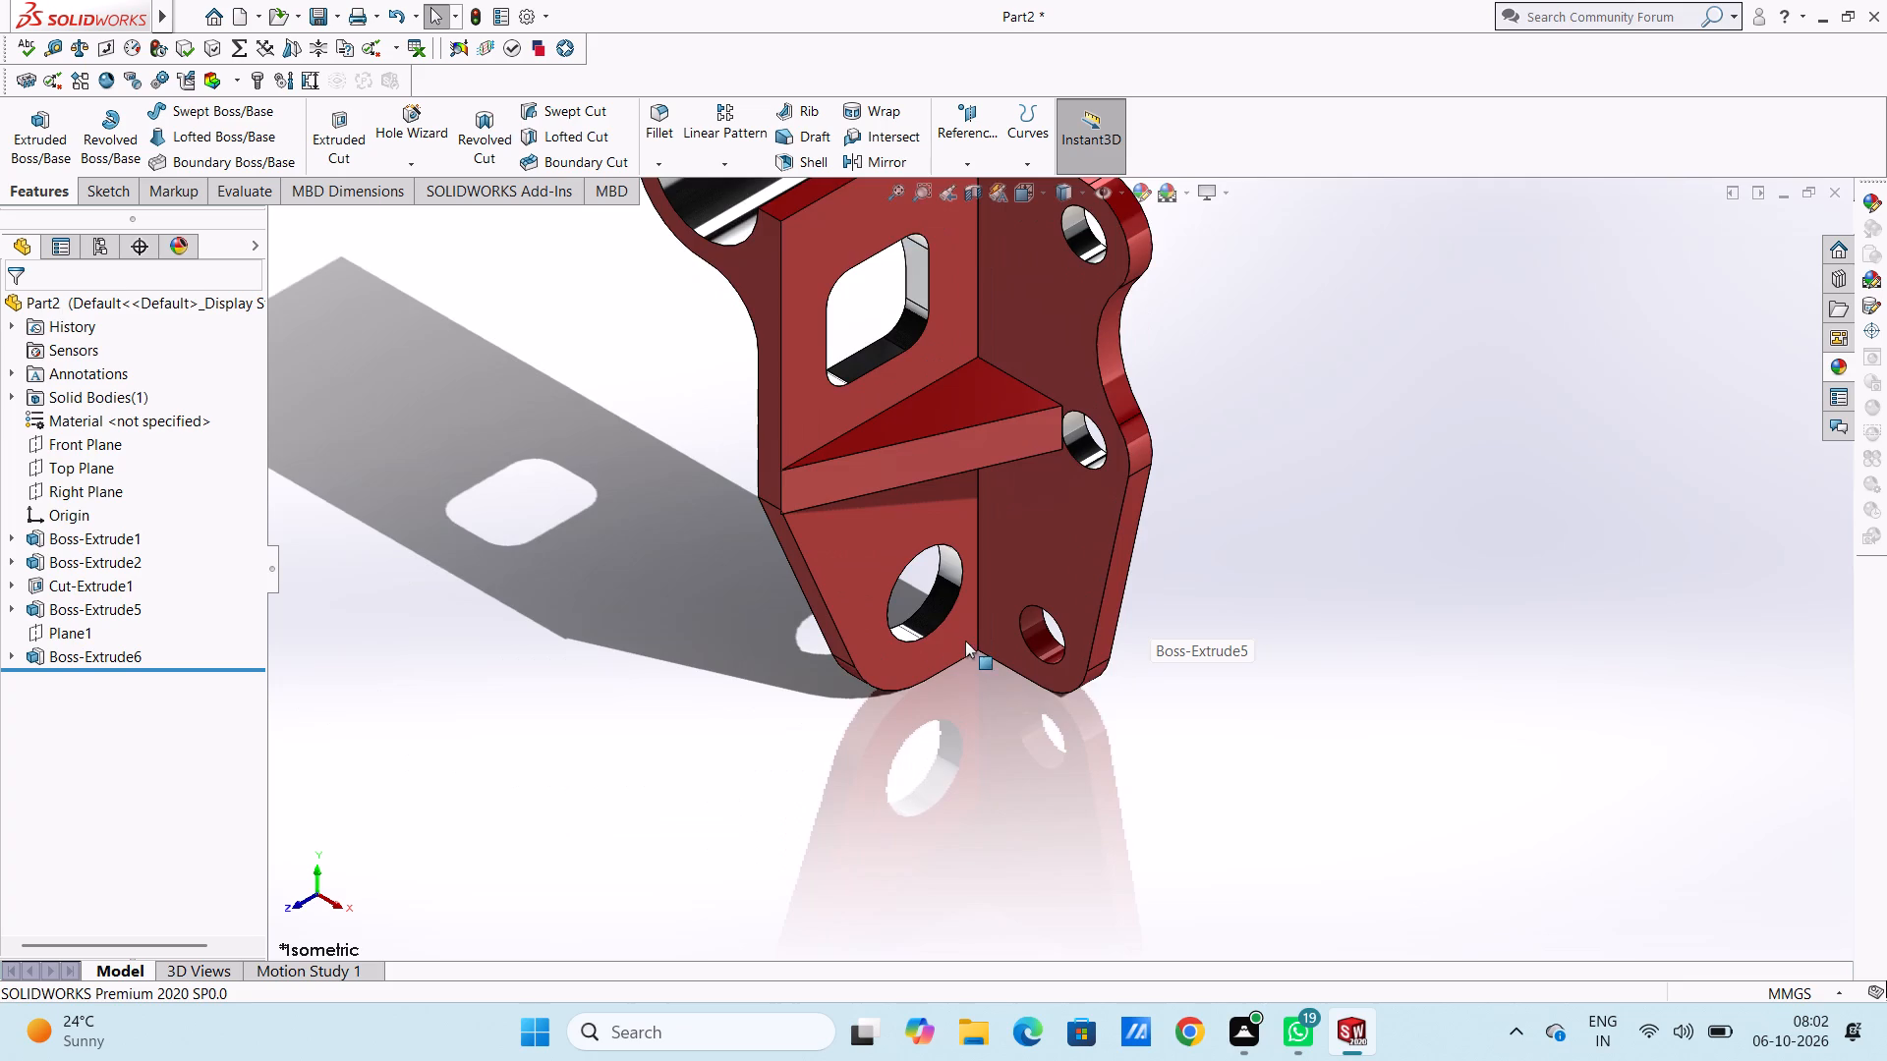
{"action": "scroll", "coordinate": [968, 642], "scroll_direction": "down", "scroll_amount": 6}
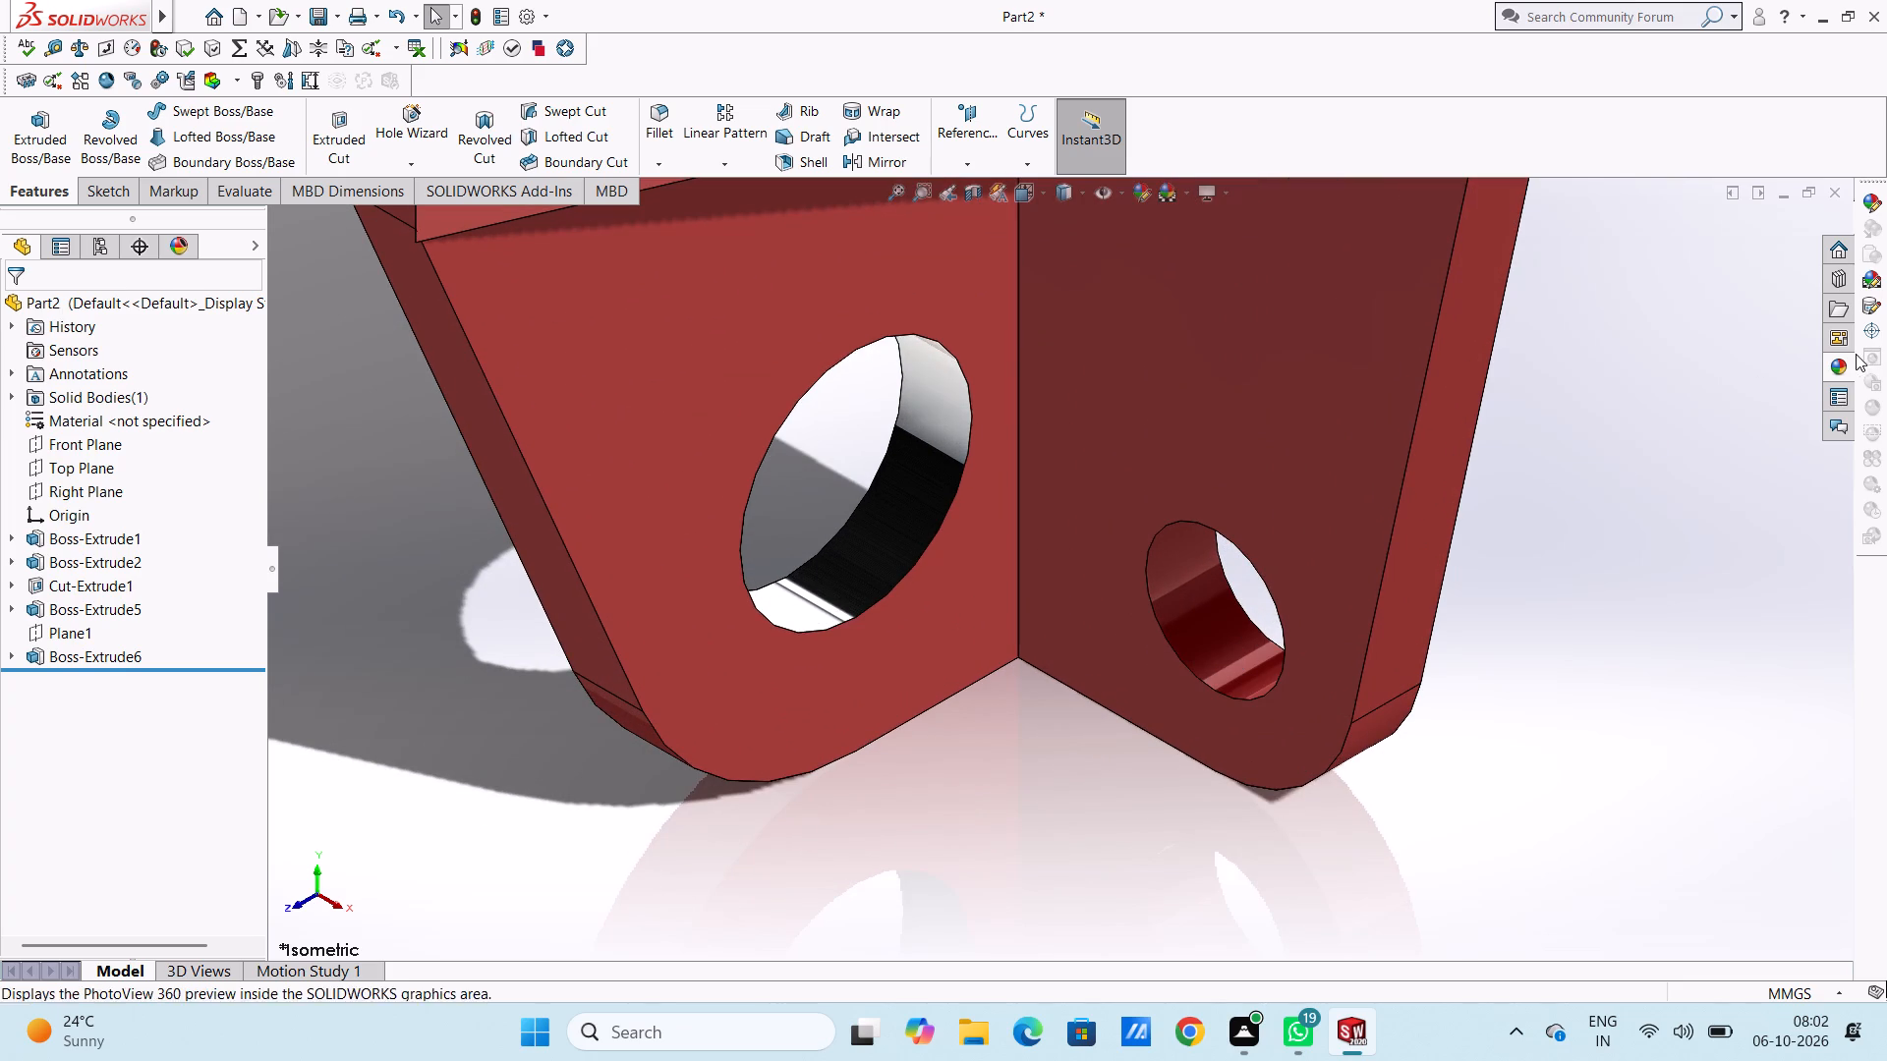
{"action": "left_click", "coordinate": [1838, 361]}
{"action": "left_click_drag", "start_coordinate": [1697, 608], "coordinate": [1373, 598]}
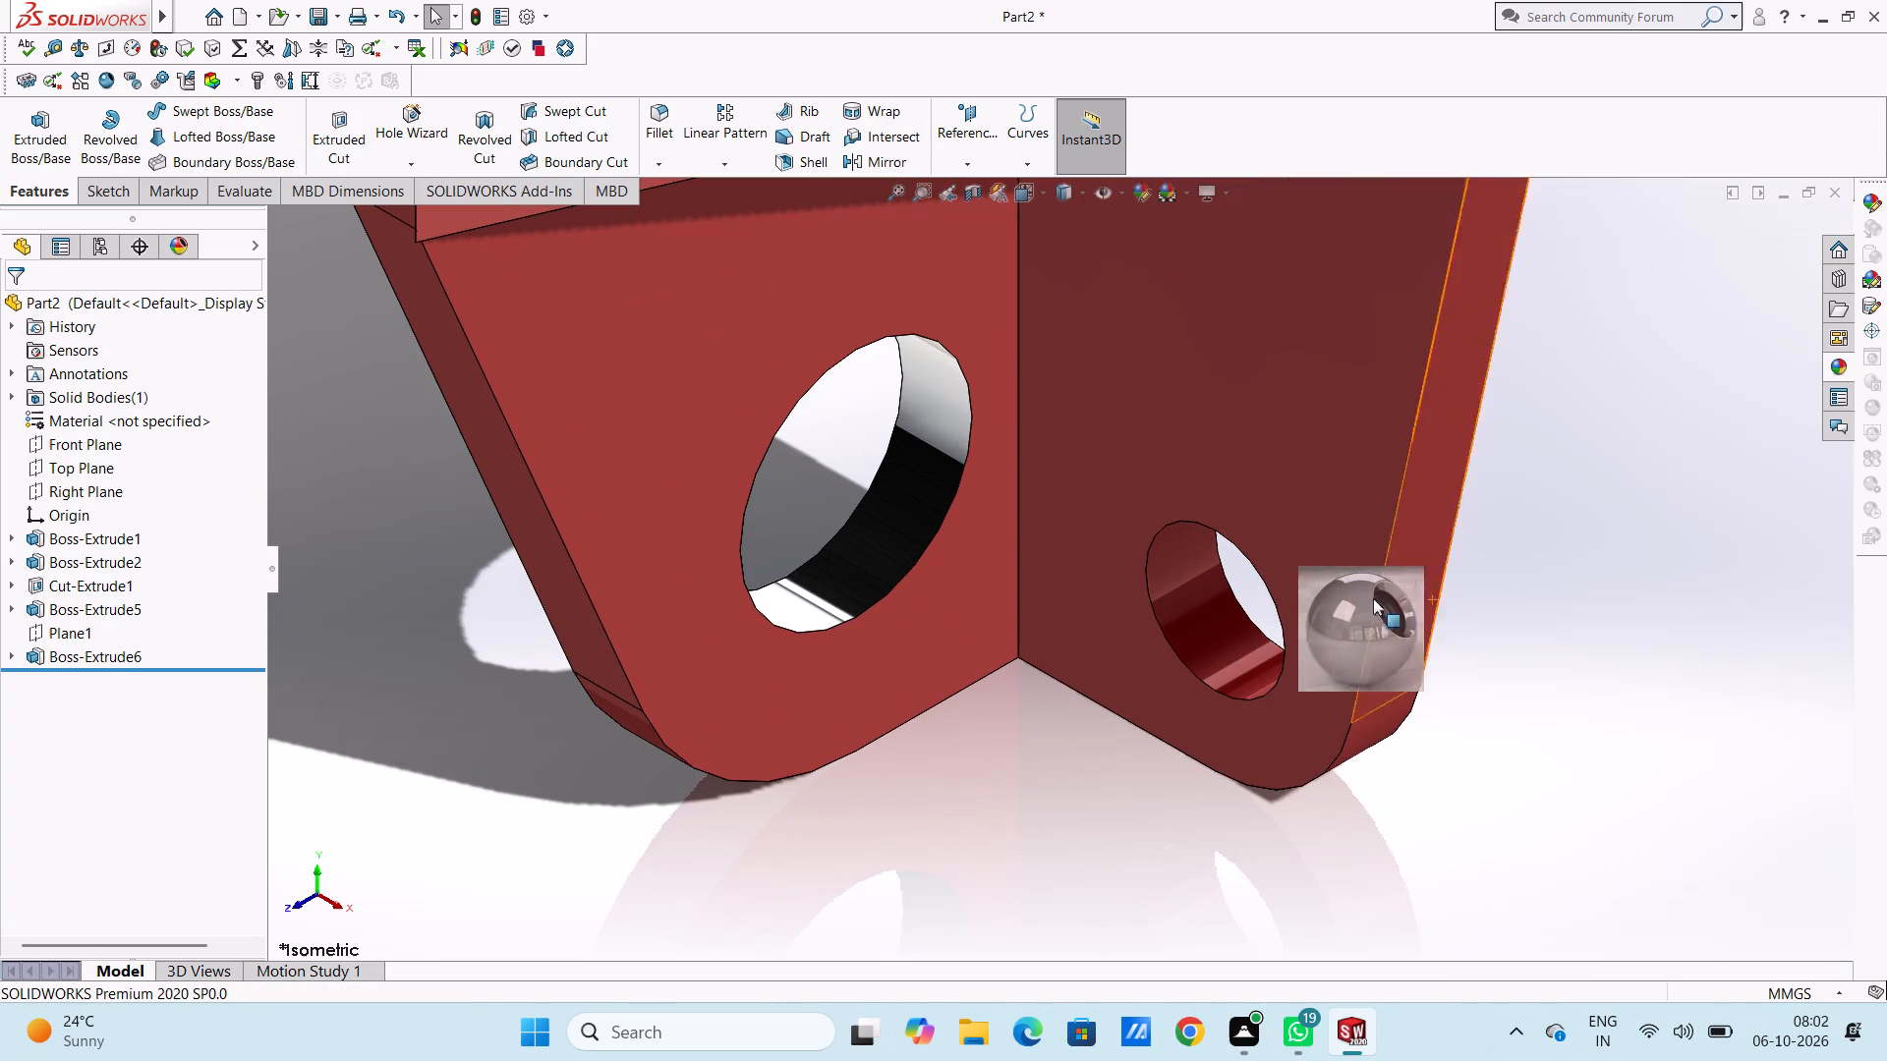
{"action": "left_click_drag", "start_coordinate": [1373, 598], "coordinate": [1218, 611]}
{"action": "left_click", "coordinate": [1216, 611]}
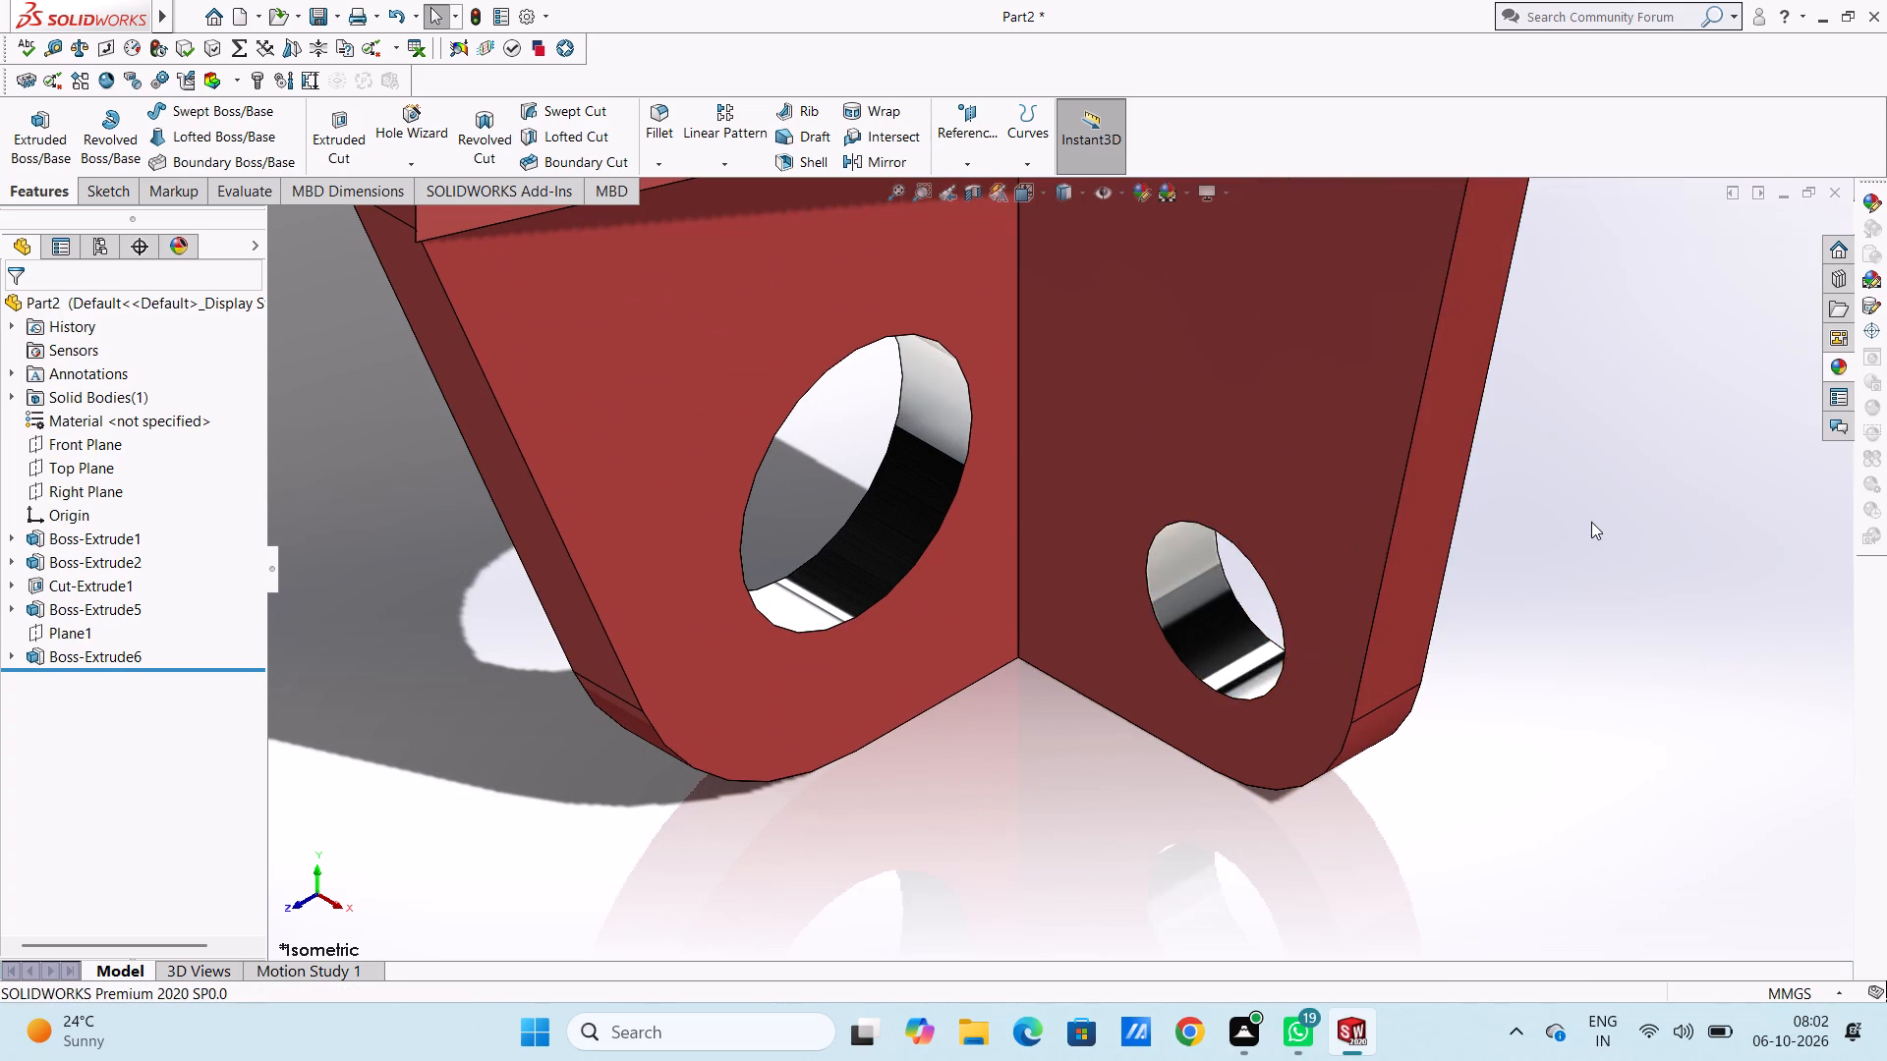
Save the part, shown in isometric view, in Documents as "j hook support bracket with rectangular lightening cutout".
{"action": "scroll", "coordinate": [1591, 522], "scroll_direction": "up", "scroll_amount": 5}
{"action": "scroll", "coordinate": [1468, 573], "scroll_direction": "up", "scroll_amount": 4}
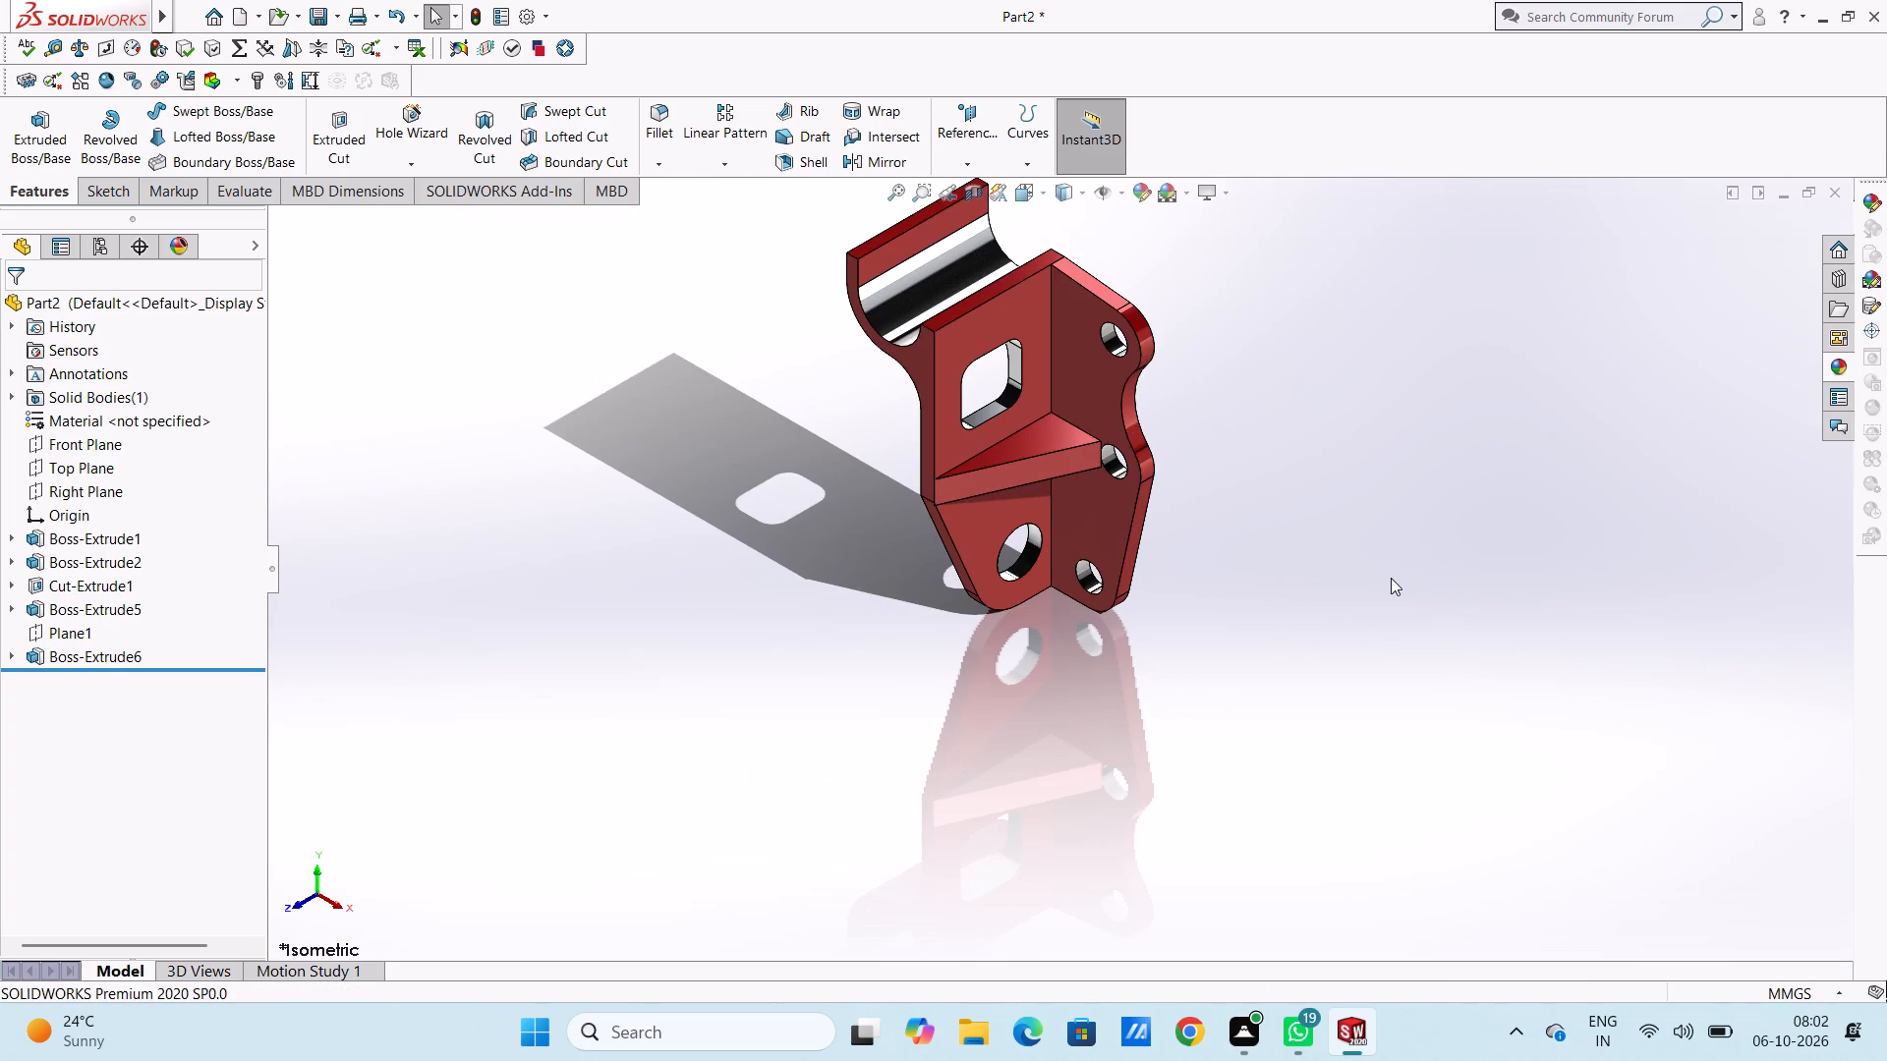
{"action": "key", "text": "Escape"}
{"action": "key", "text": "Escape"}
{"action": "key", "text": "ctrl+7"}
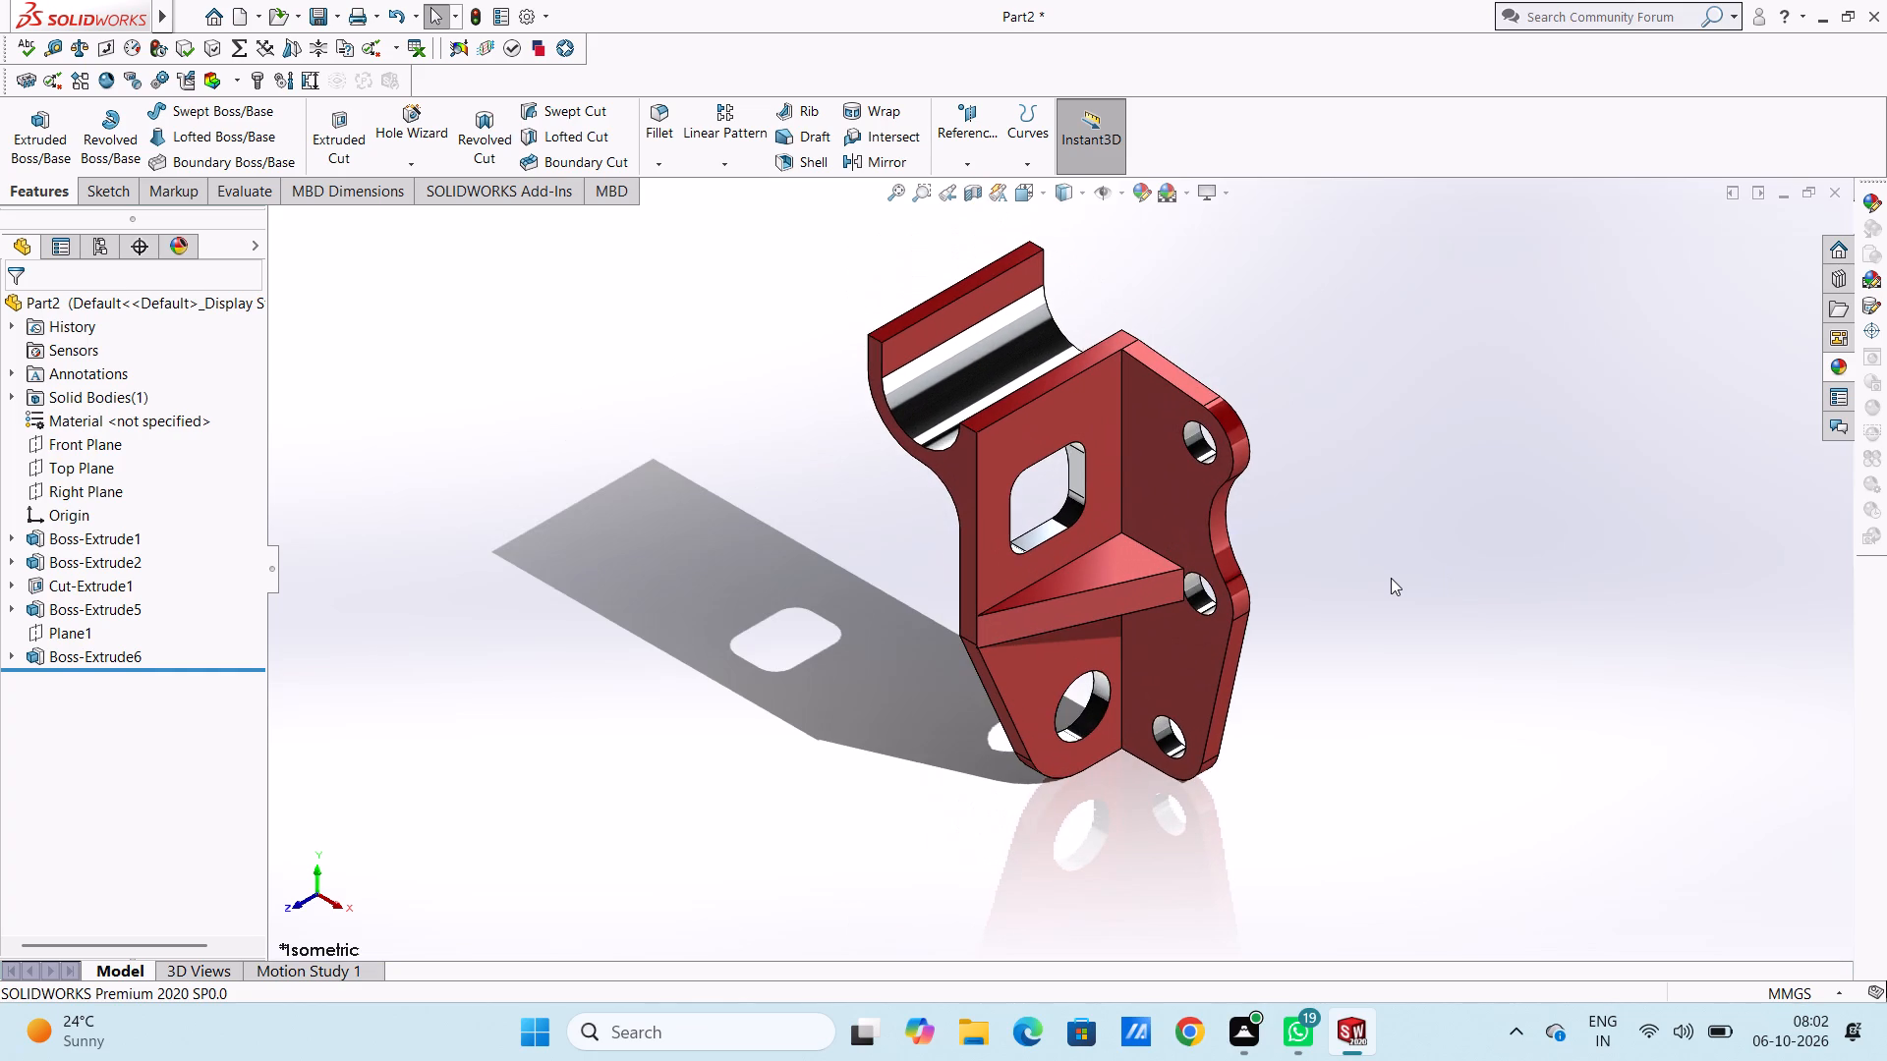
{"action": "key", "text": "ctrl+s"}
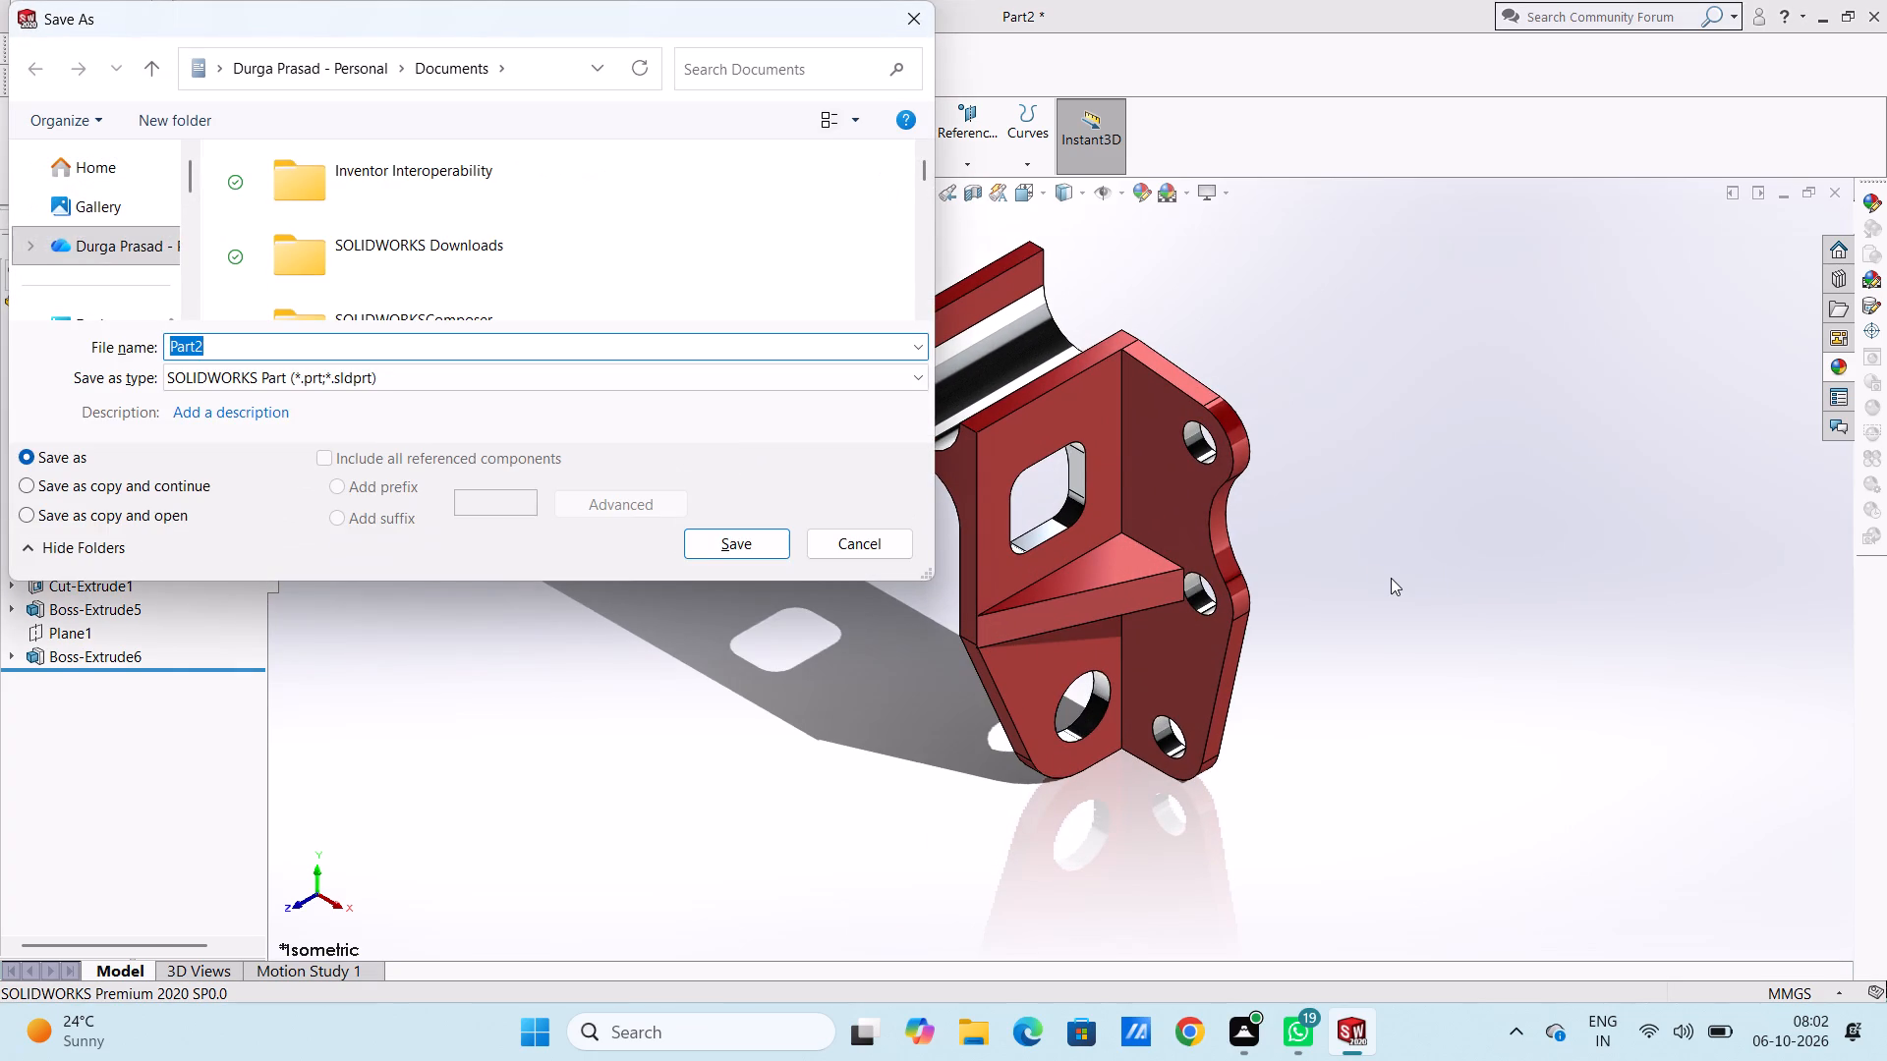
{"action": "type", "text": "j"}
{"action": "key", "text": "space"}
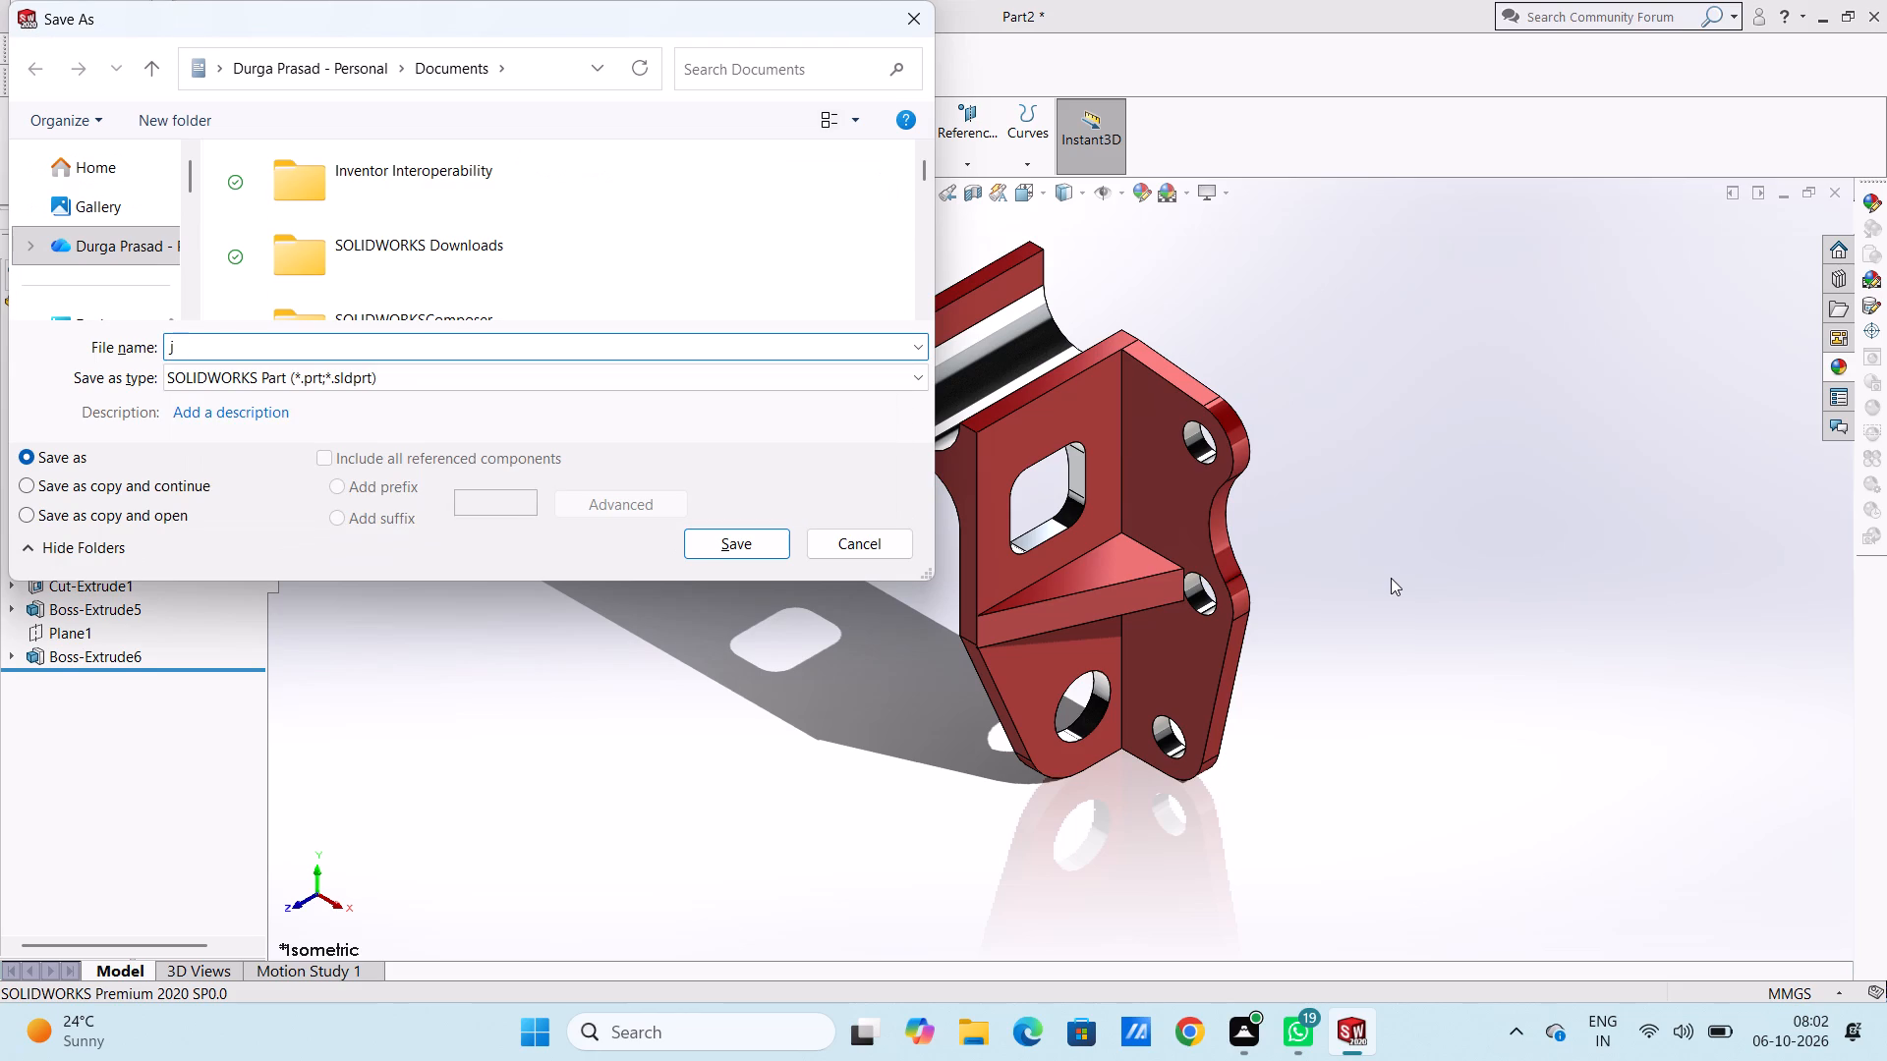
{"action": "type", "text": "hook"}
{"action": "key", "text": "space"}
{"action": "type", "text": "suppo"}
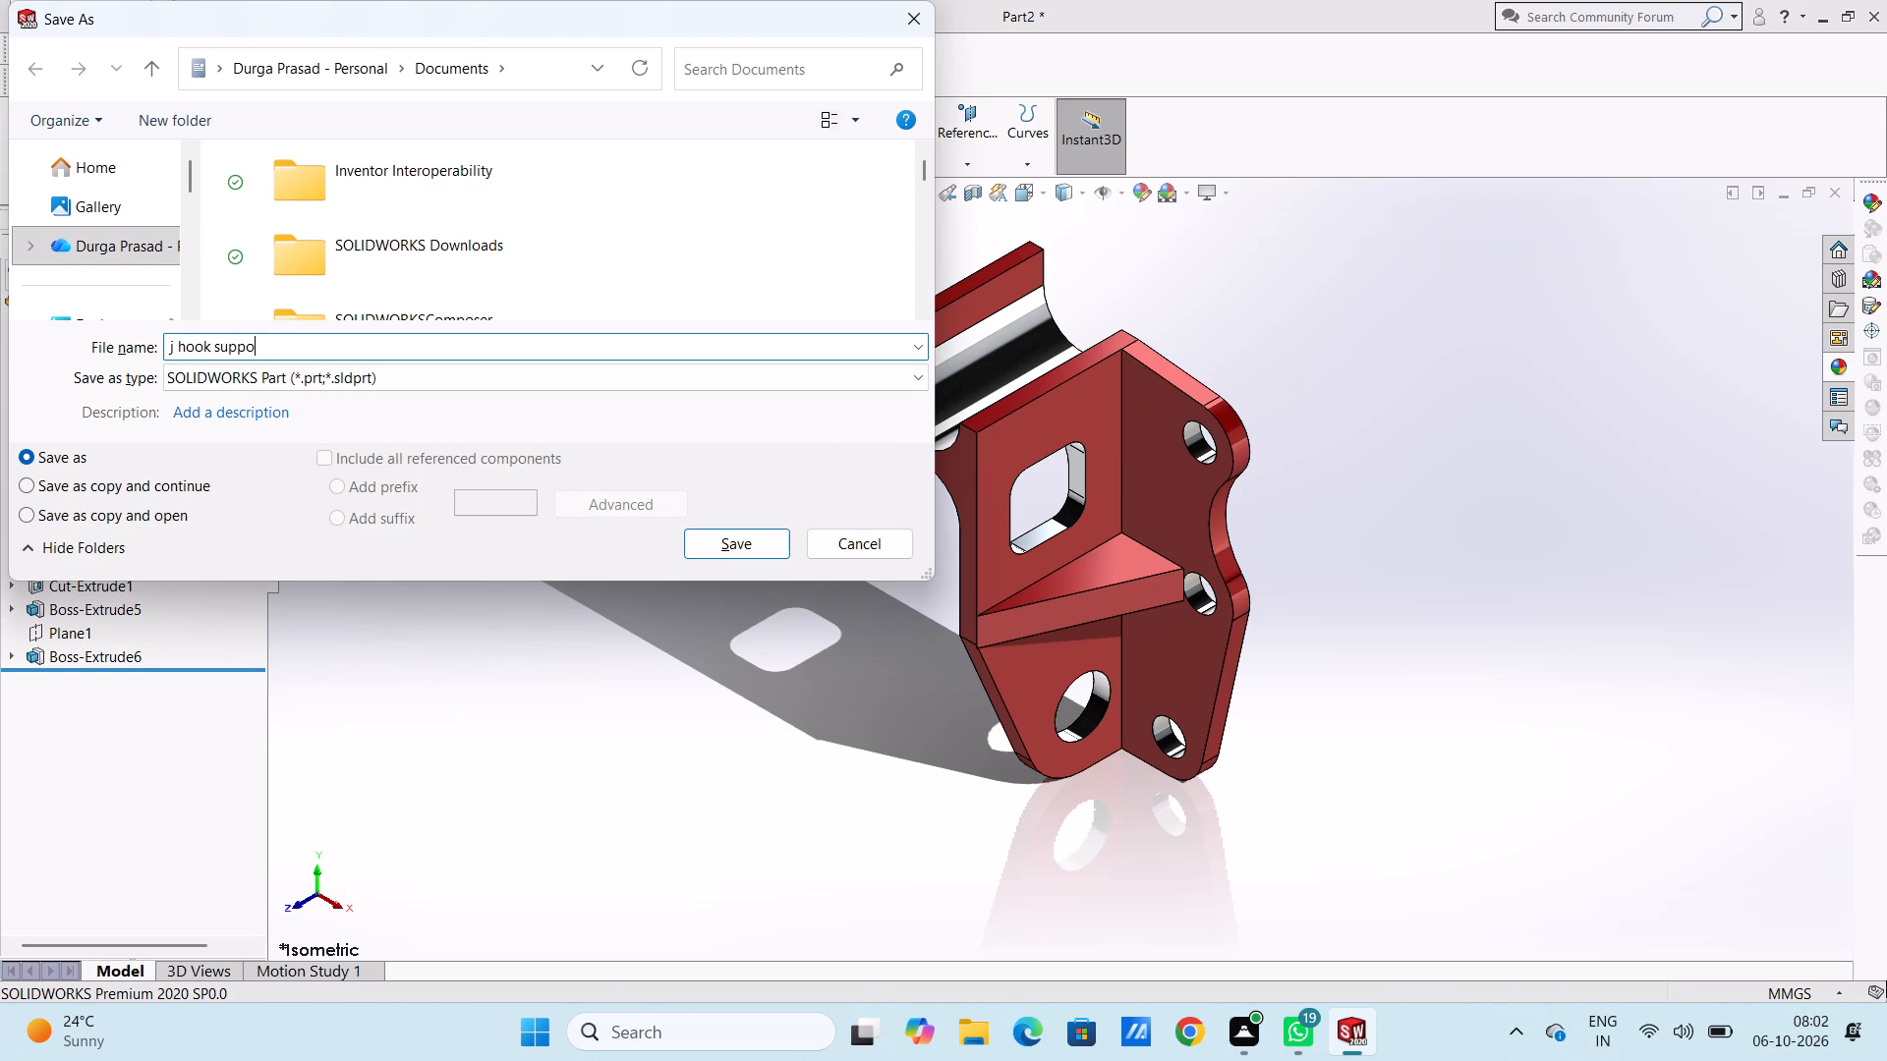
{"action": "type", "text": "rt"}
{"action": "key", "text": "space"}
{"action": "type", "text": "brac"}
{"action": "type", "text": "ket"}
{"action": "key", "text": "space"}
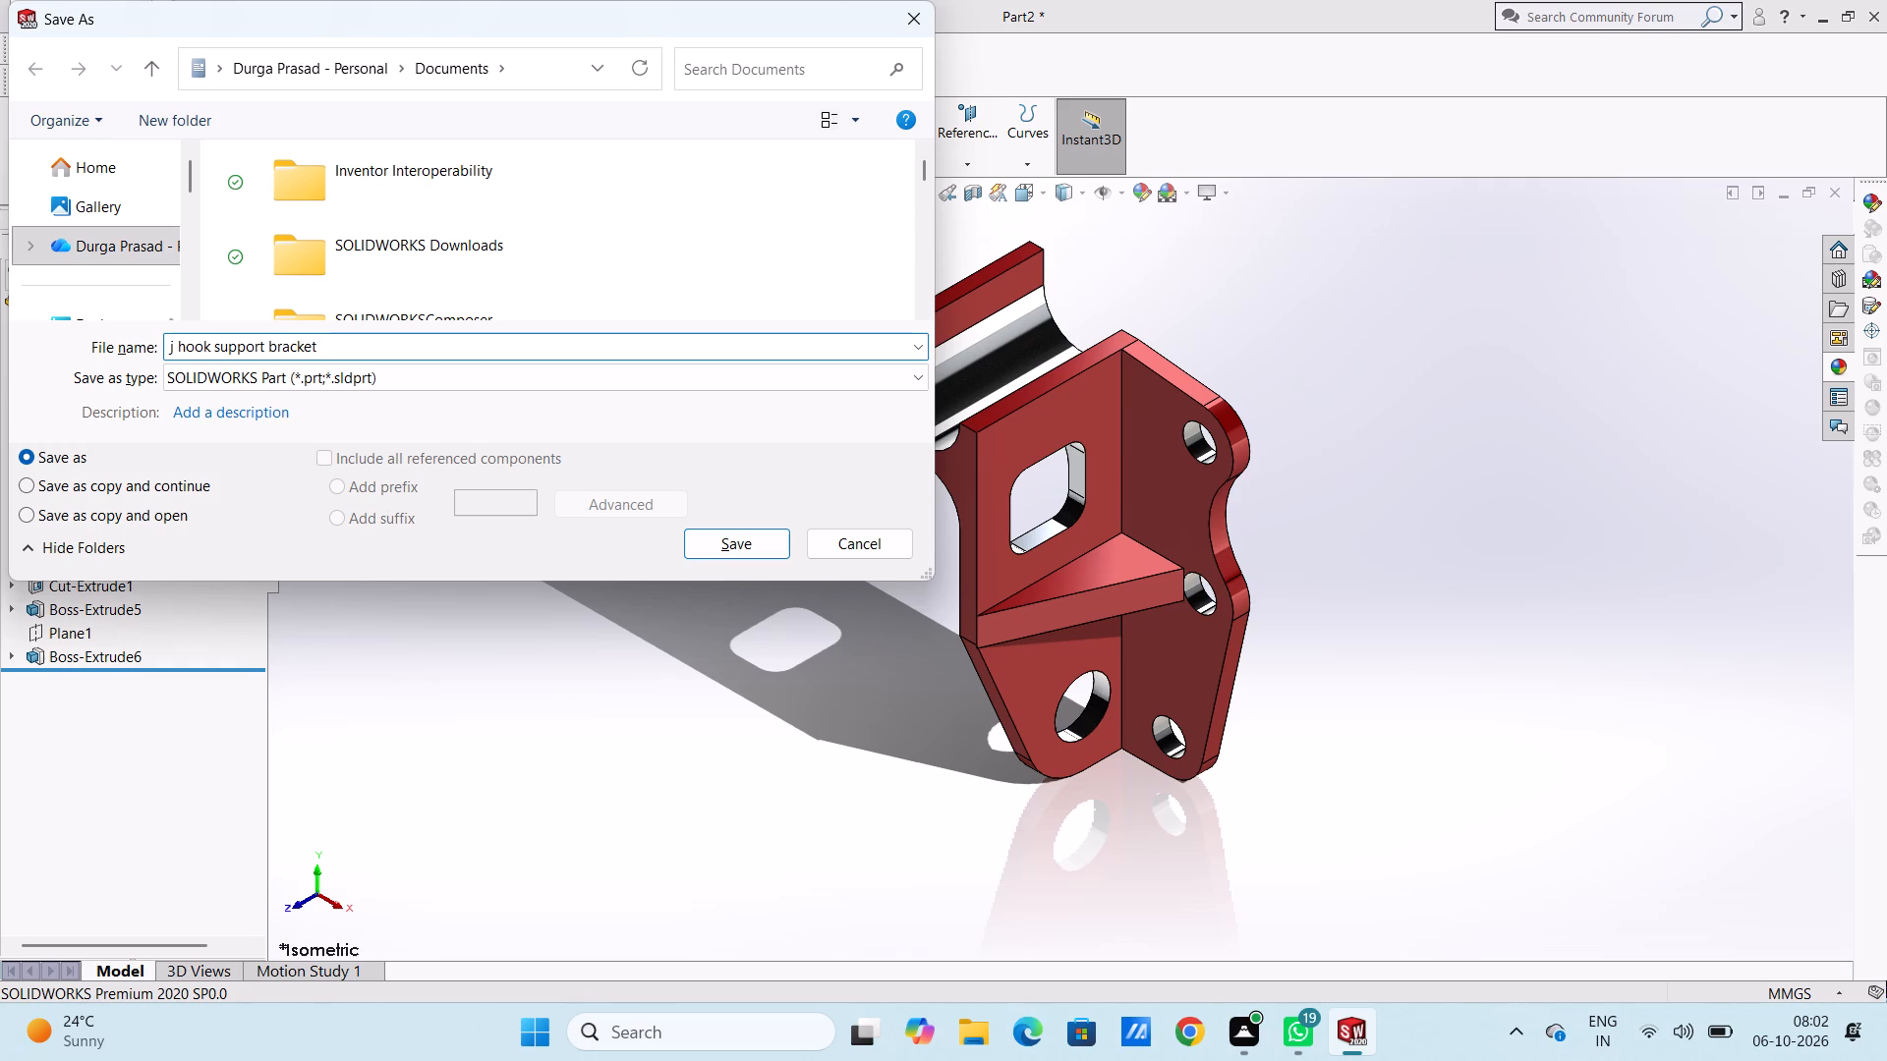
{"action": "type", "text": "with"}
{"action": "key", "text": "space"}
{"action": "type", "text": "re"}
{"action": "type", "text": "ctan"}
{"action": "type", "text": "guka"}
{"action": "key", "text": "BackSpace"}
{"action": "key", "text": "BackSpace"}
{"action": "type", "text": "lar"}
{"action": "key", "text": "space"}
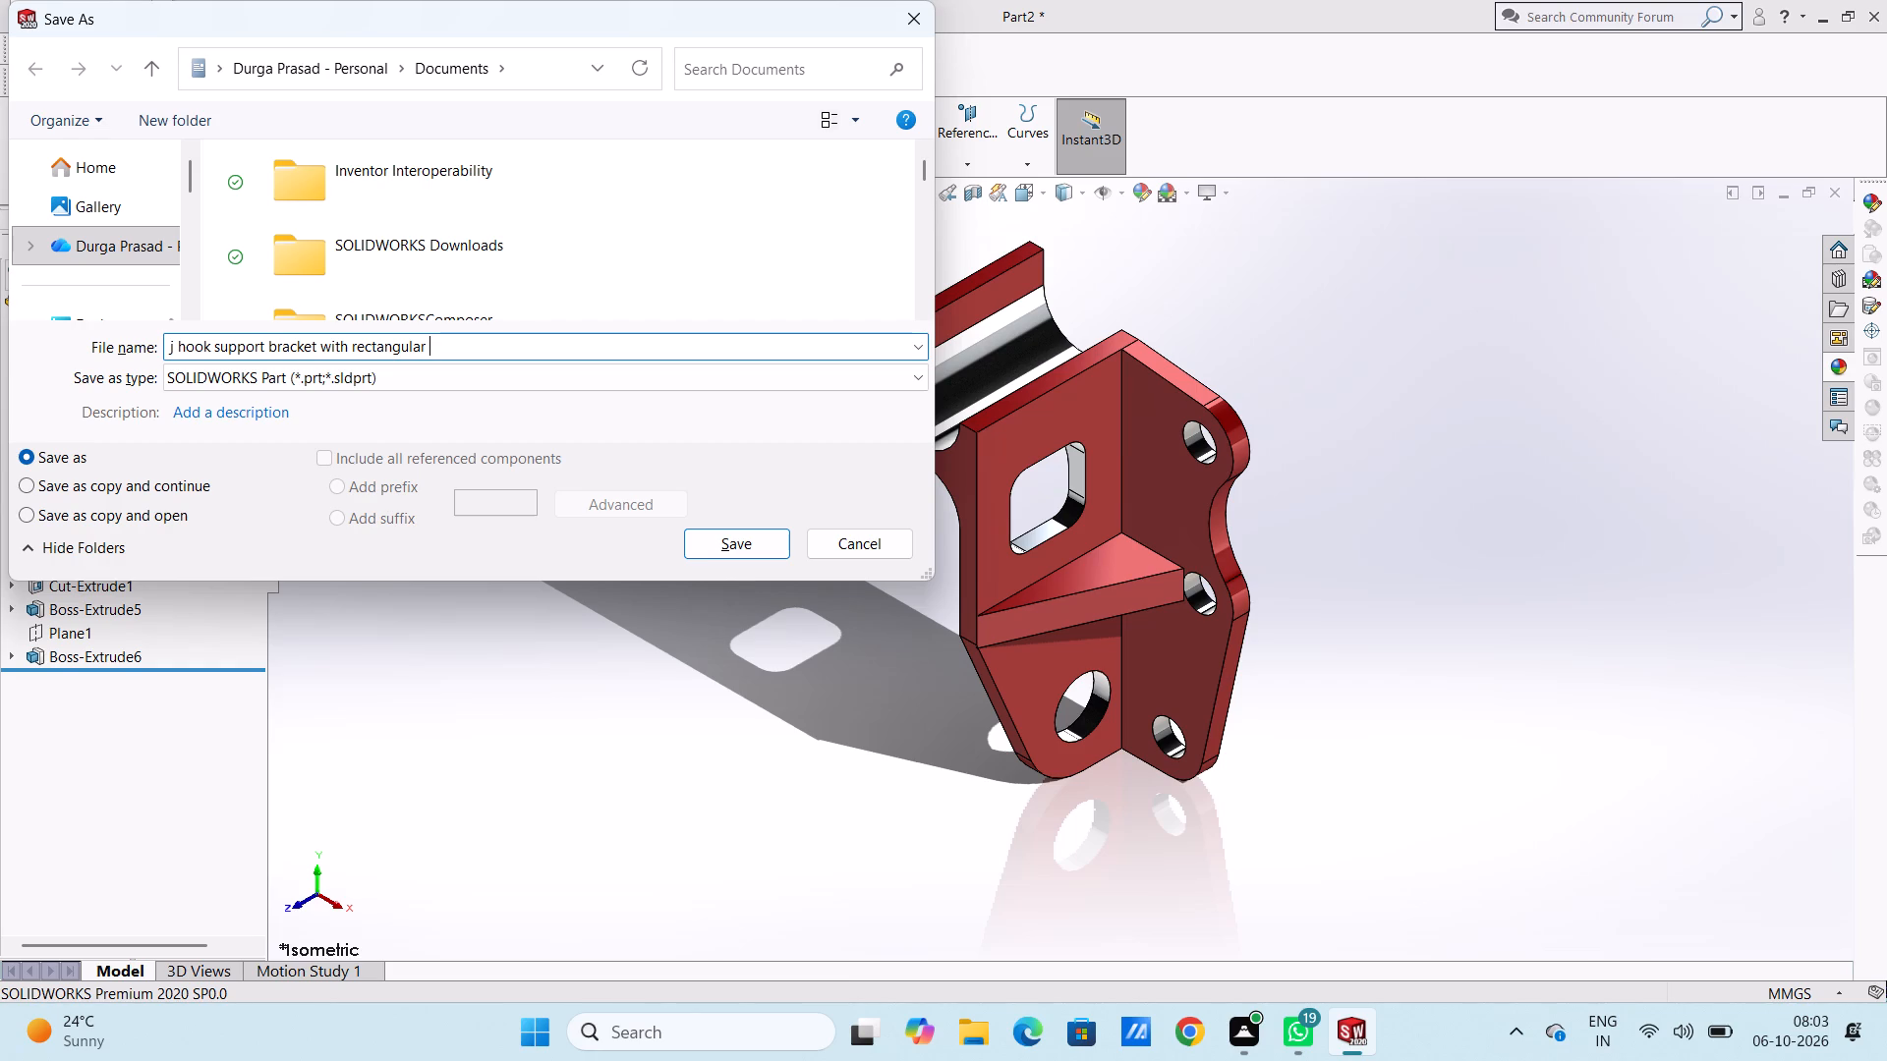
{"action": "type", "text": "light"}
{"action": "type", "text": "ening"}
{"action": "key", "text": "space"}
{"action": "type", "text": "cut"}
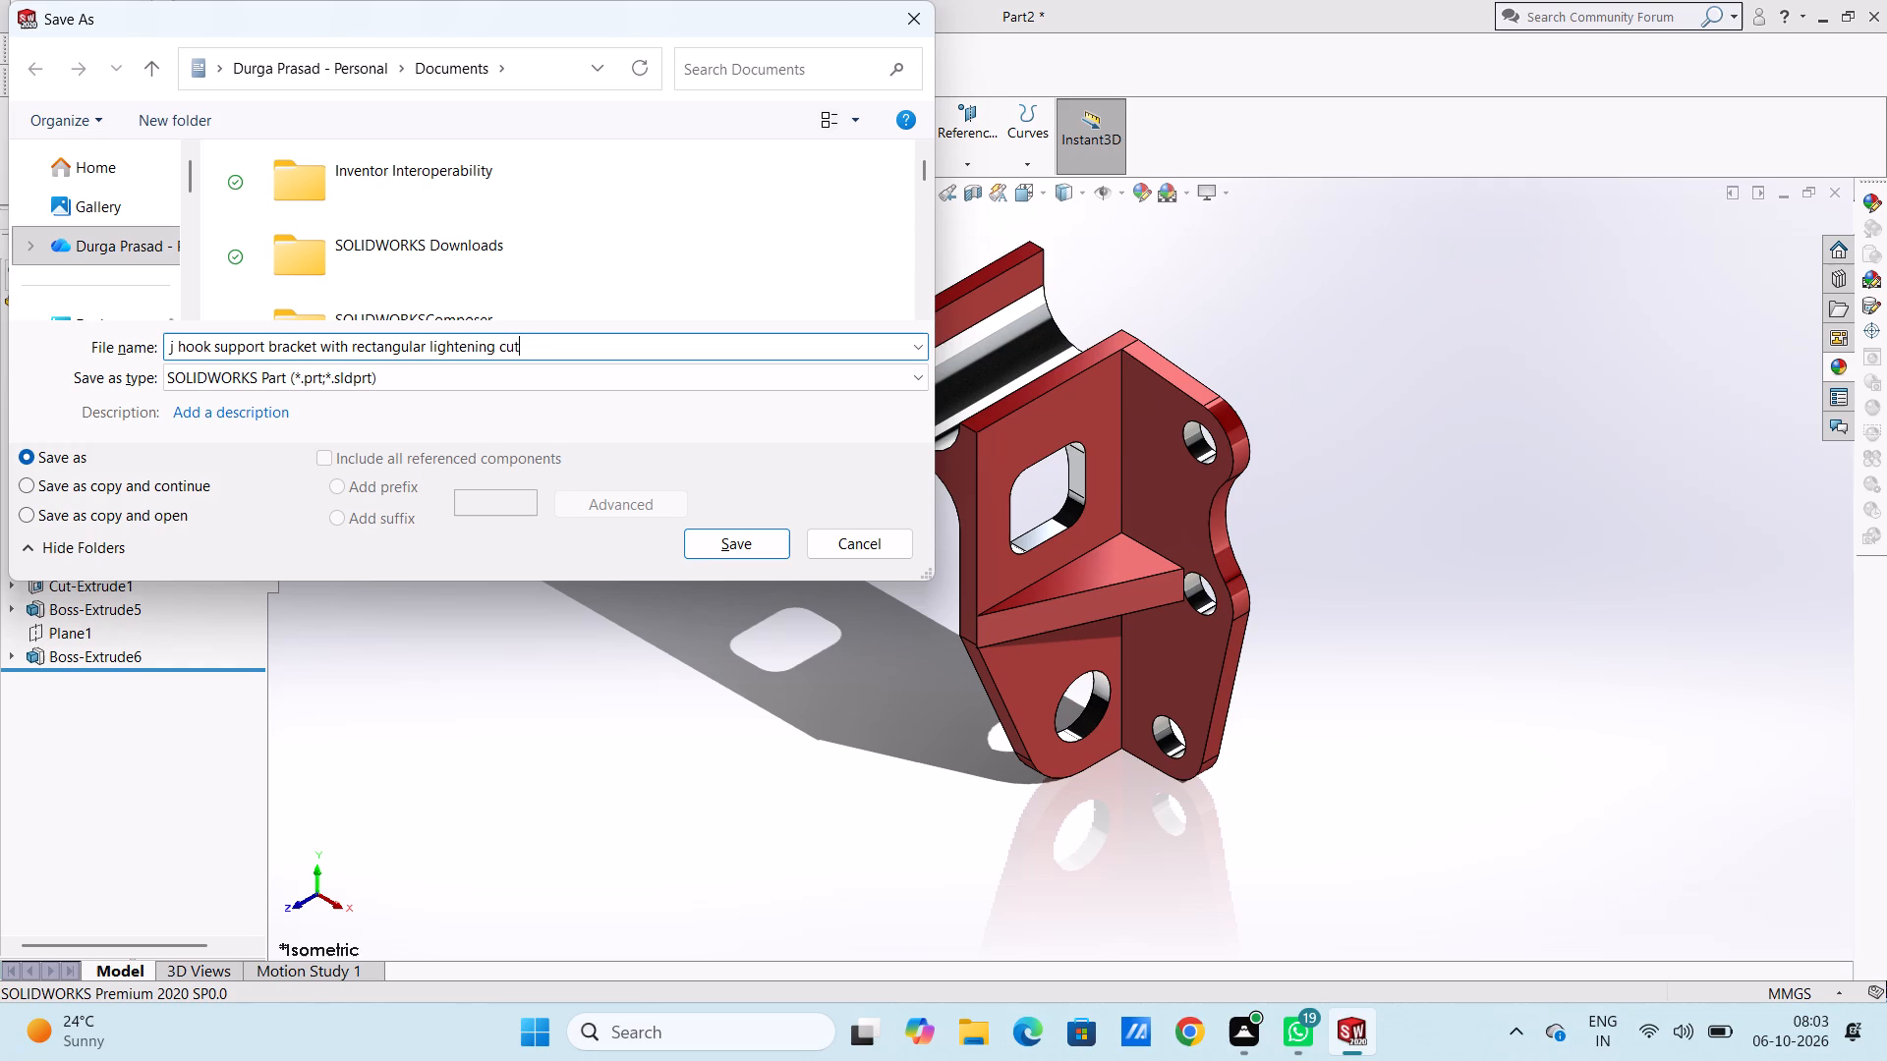
{"action": "type", "text": "out"}
{"action": "left_click", "coordinate": [747, 543]}
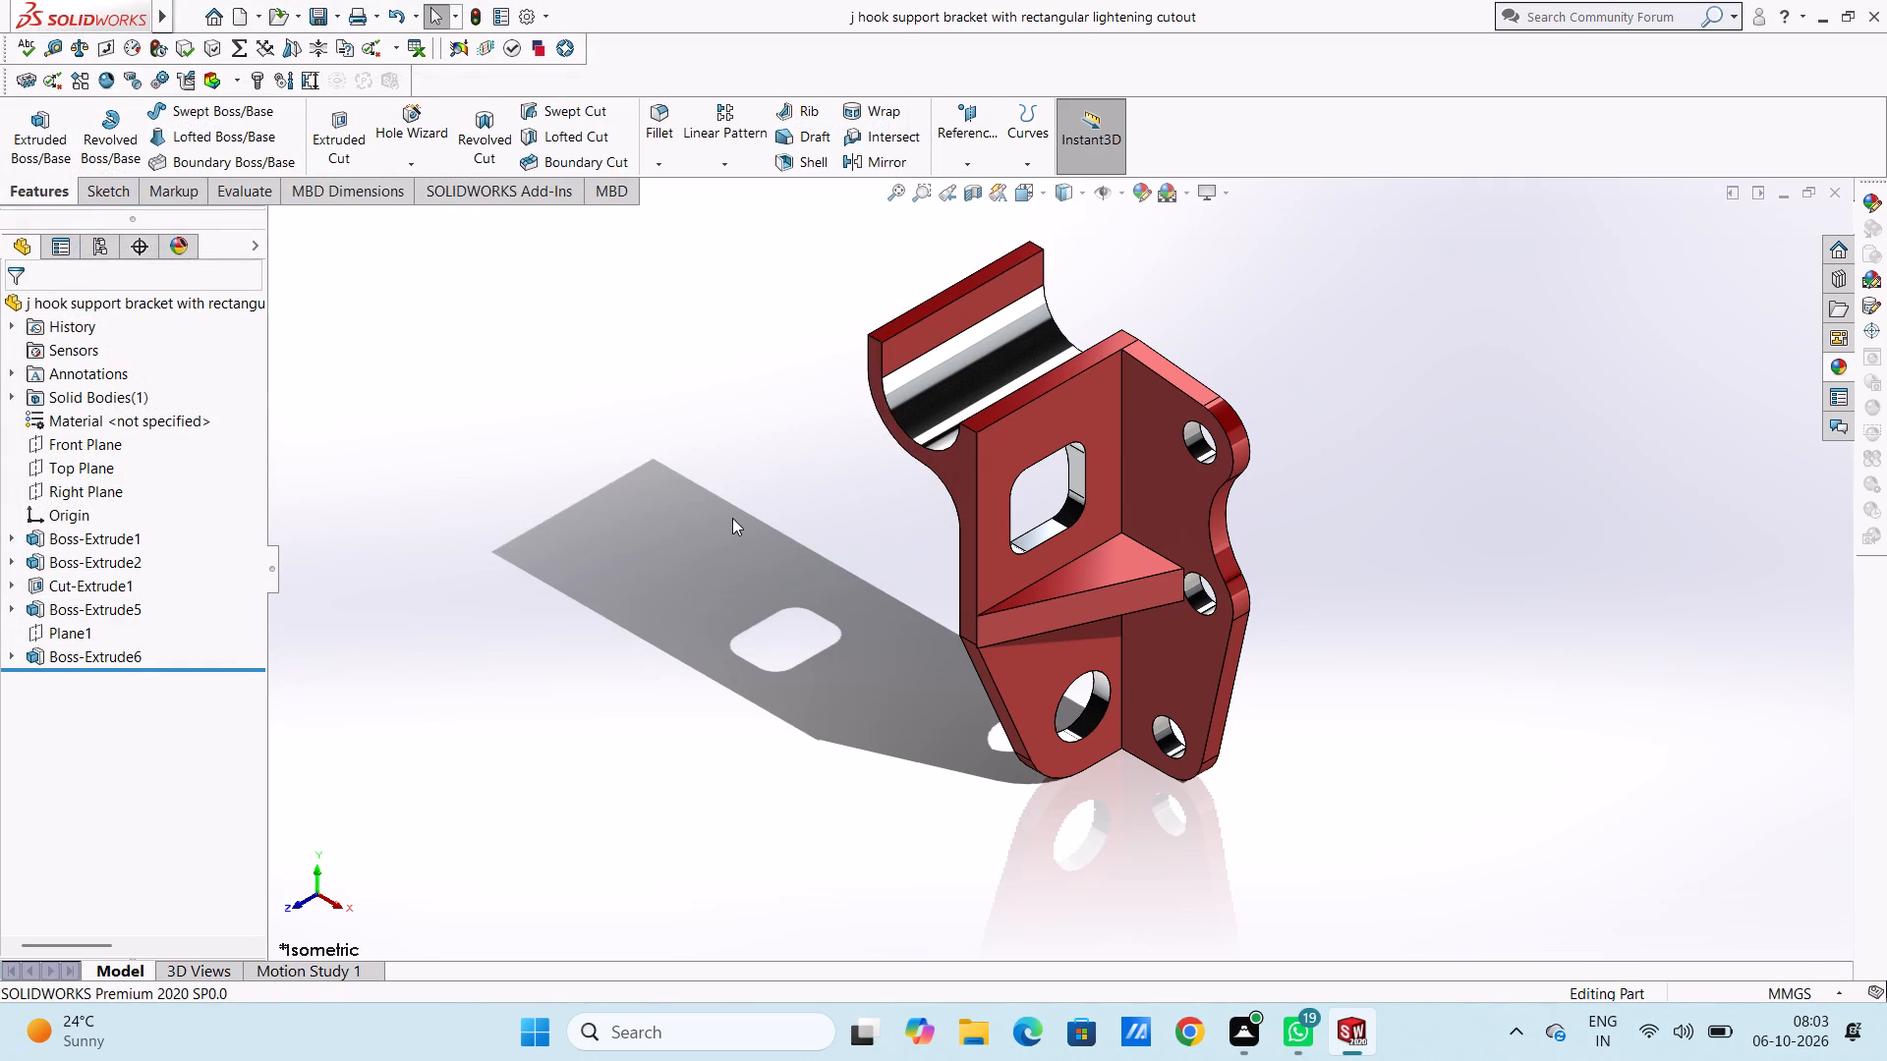
Save a copy of the bracket as an Adobe Portable Document Format (PDF) file under the same name in Documents.
{"action": "left_click", "coordinate": [340, 27]}
{"action": "left_click", "coordinate": [373, 65]}
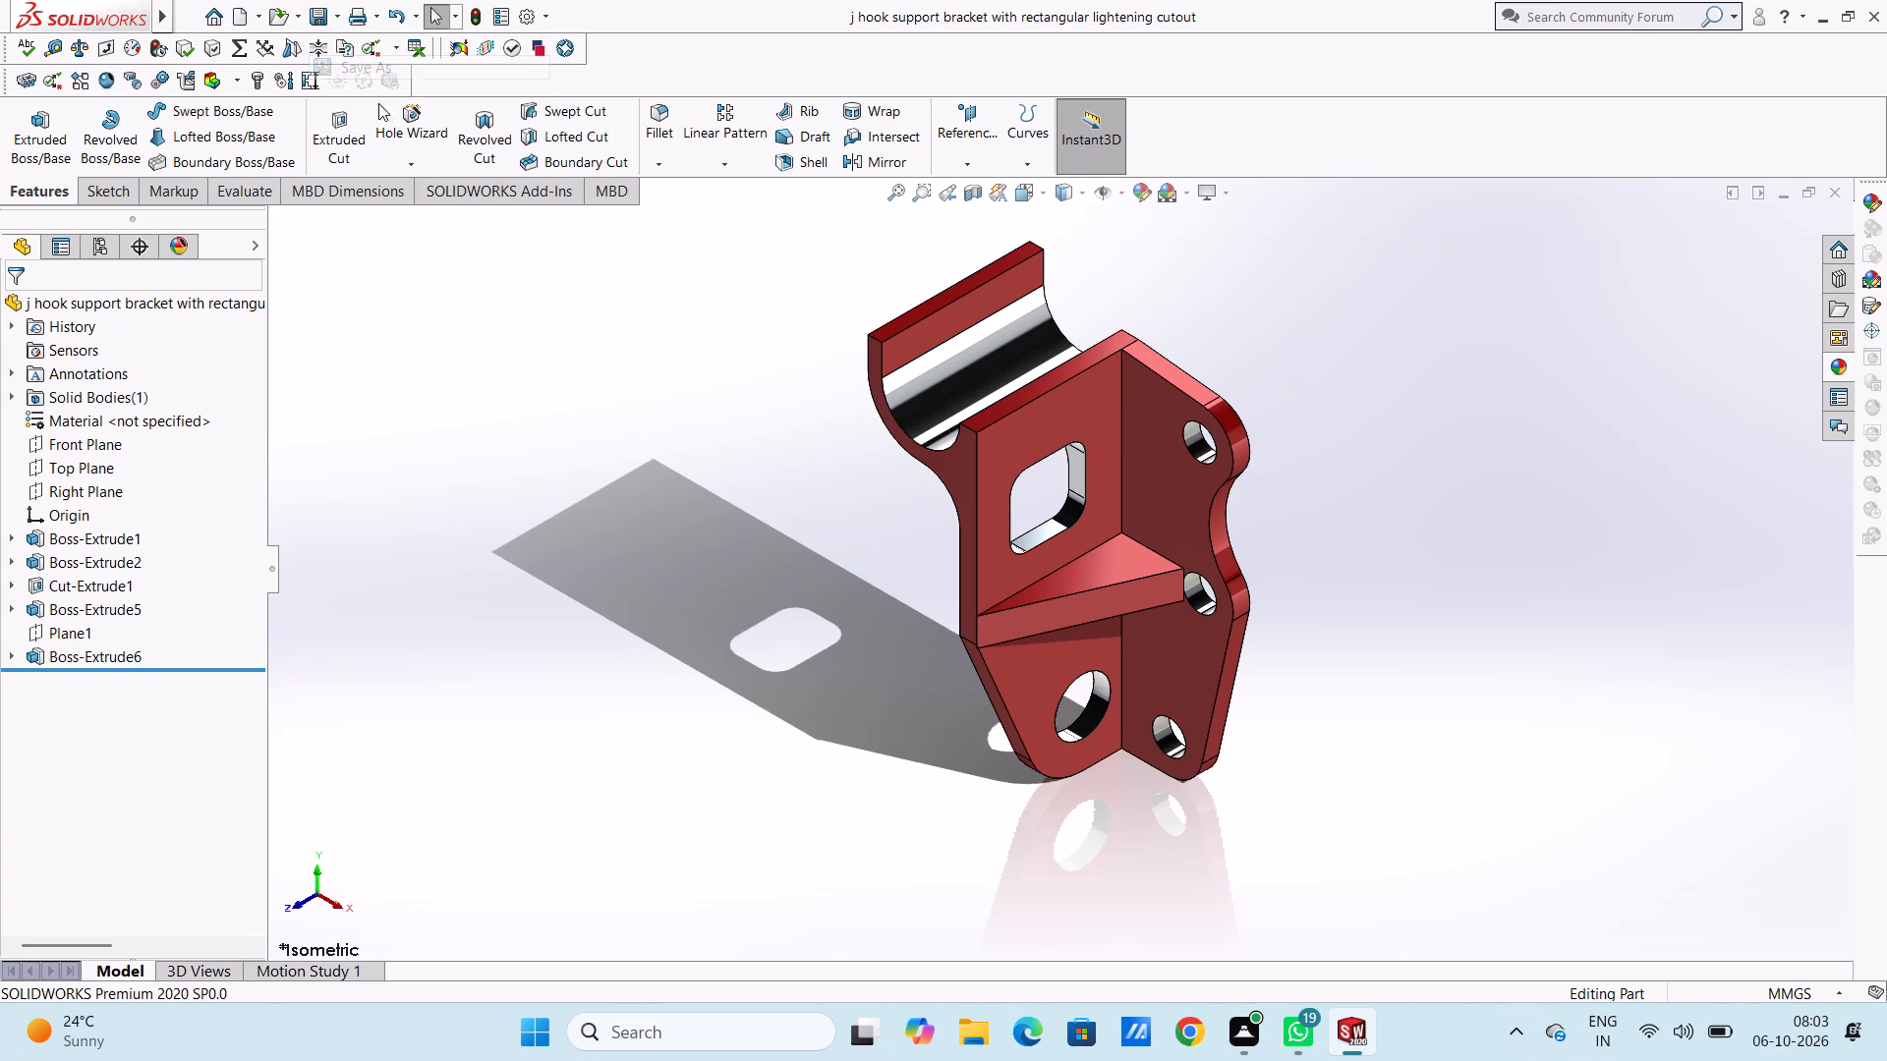
{"action": "left_click", "coordinate": [540, 376]}
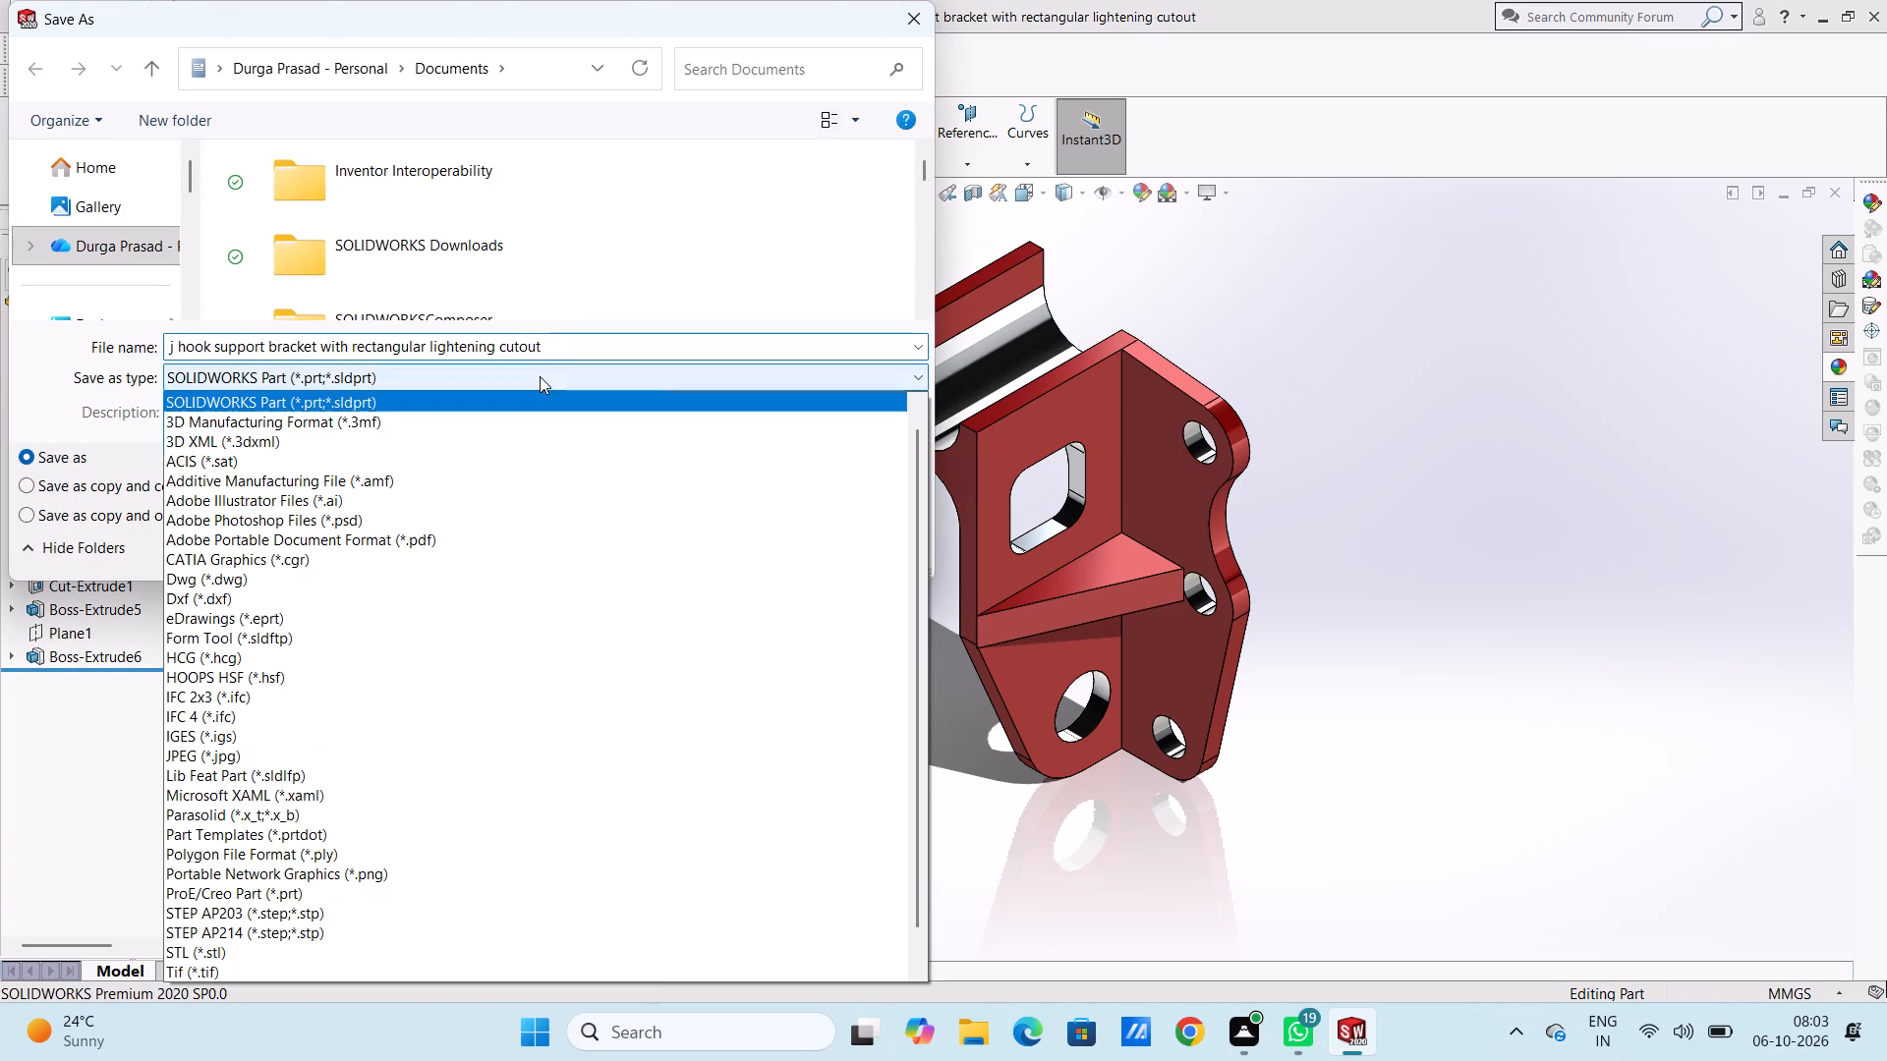
{"action": "left_click", "coordinate": [446, 546]}
{"action": "left_click", "coordinate": [706, 590]}
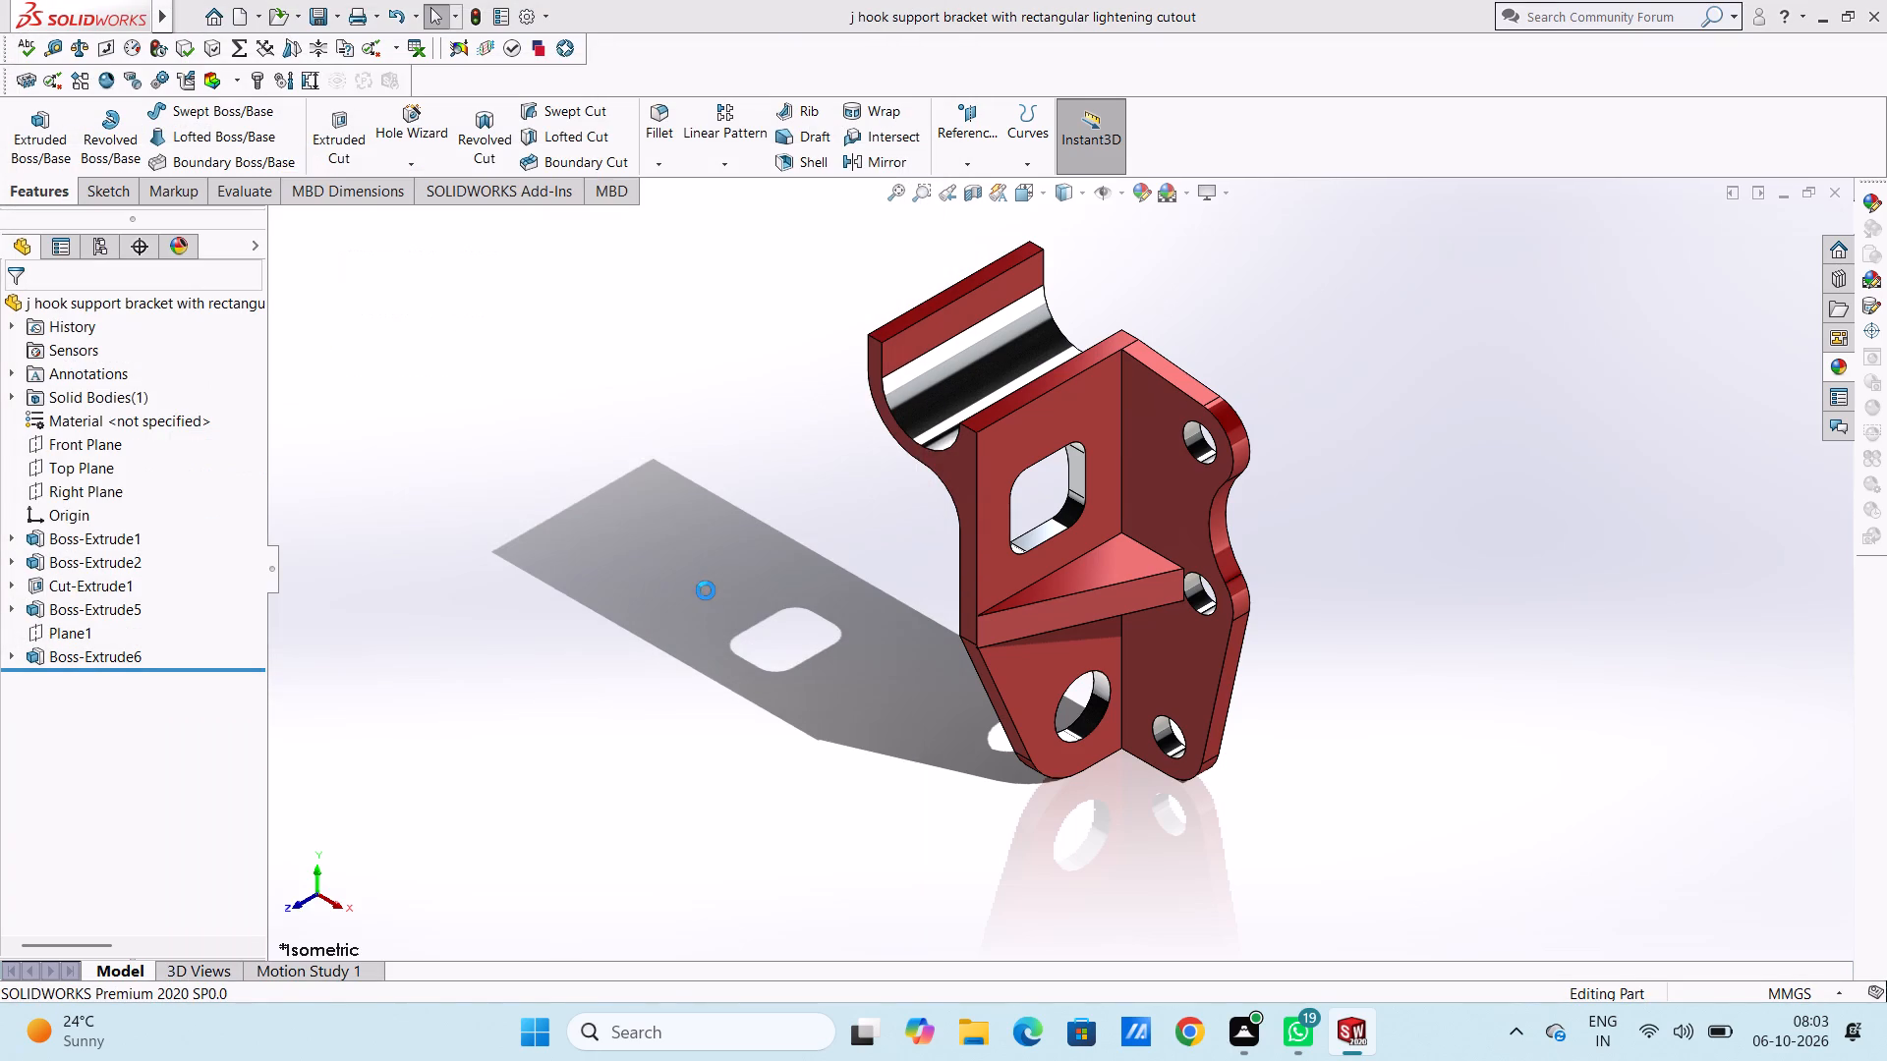